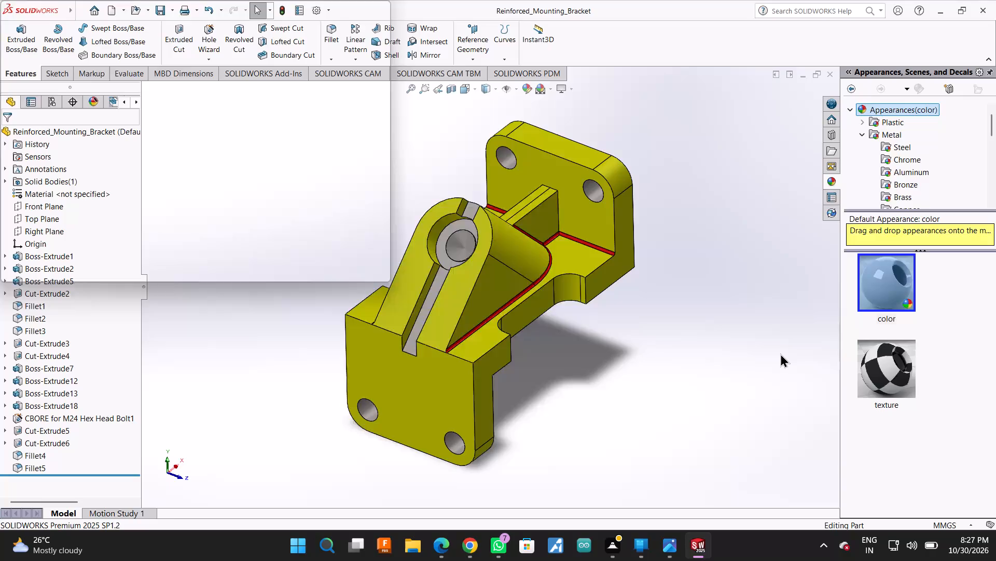
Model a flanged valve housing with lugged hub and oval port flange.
Create a new Part document.
left_click(410, 405)
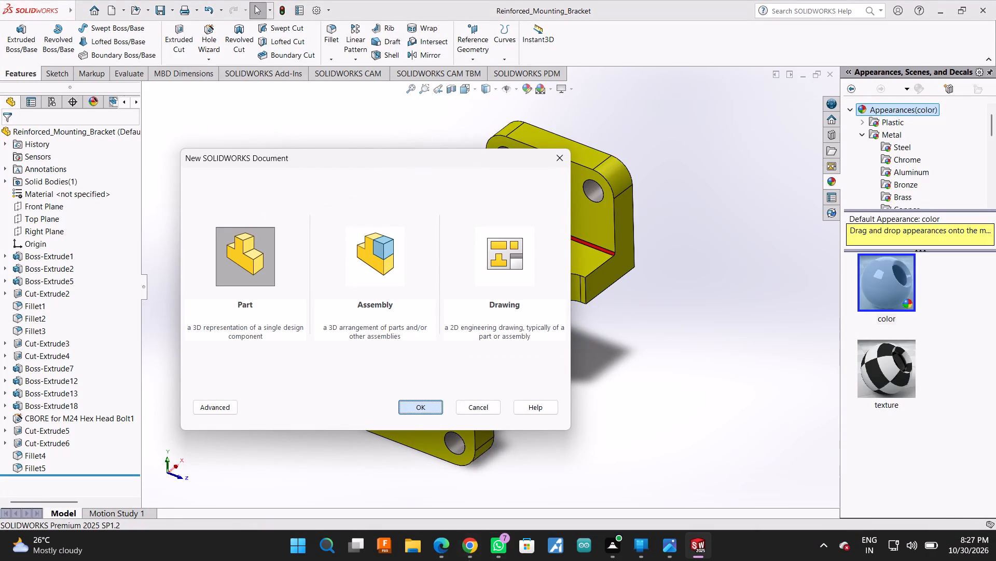
left_click(426, 410)
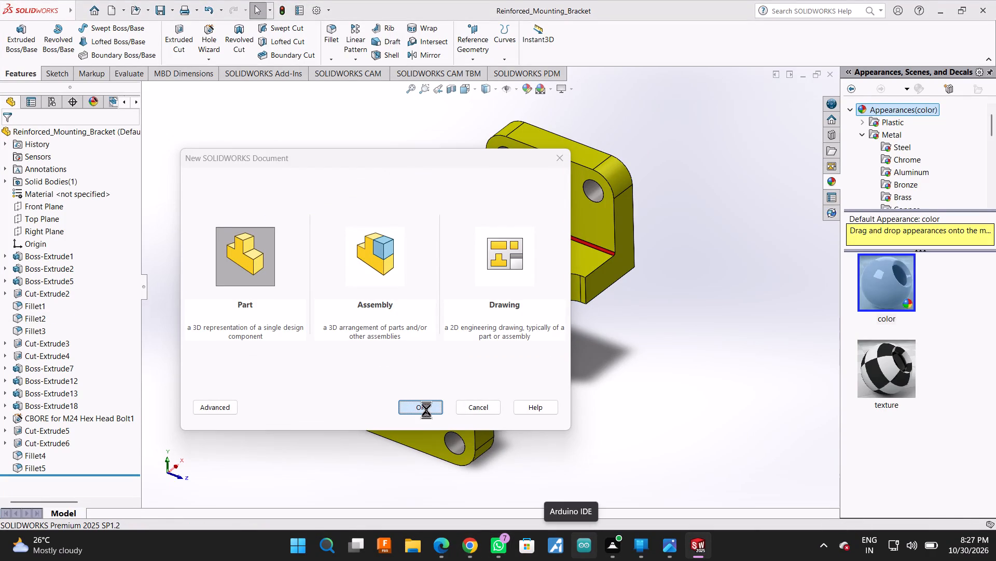
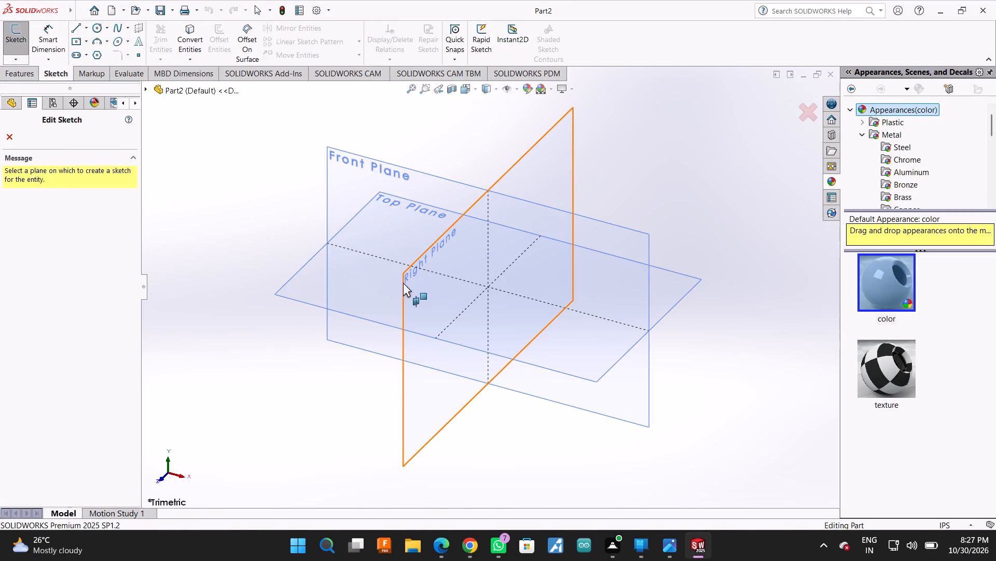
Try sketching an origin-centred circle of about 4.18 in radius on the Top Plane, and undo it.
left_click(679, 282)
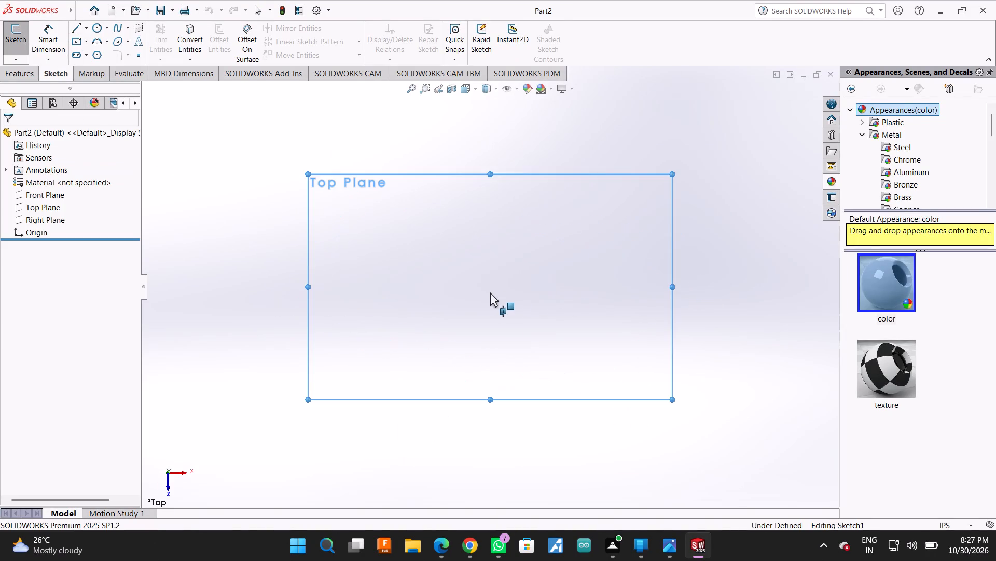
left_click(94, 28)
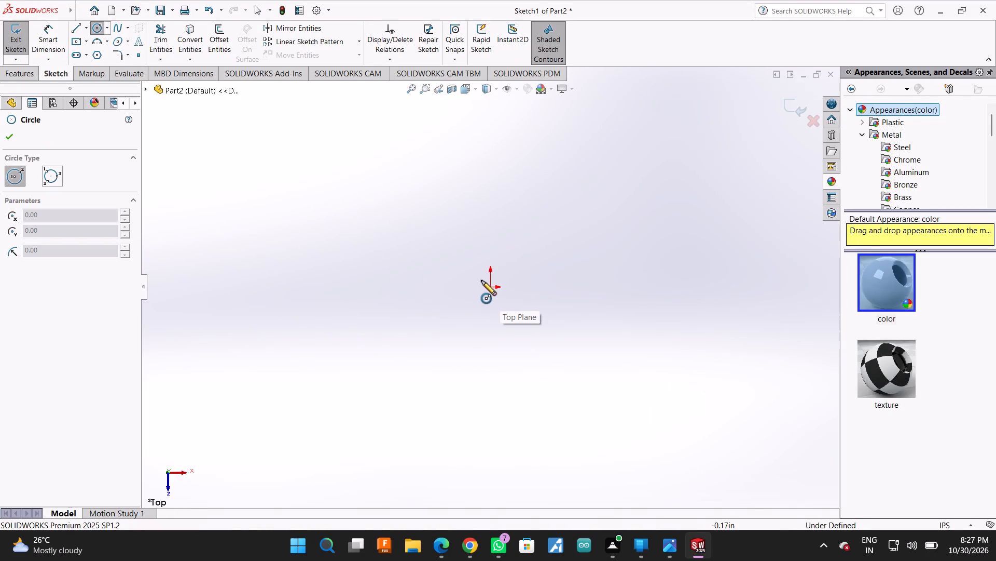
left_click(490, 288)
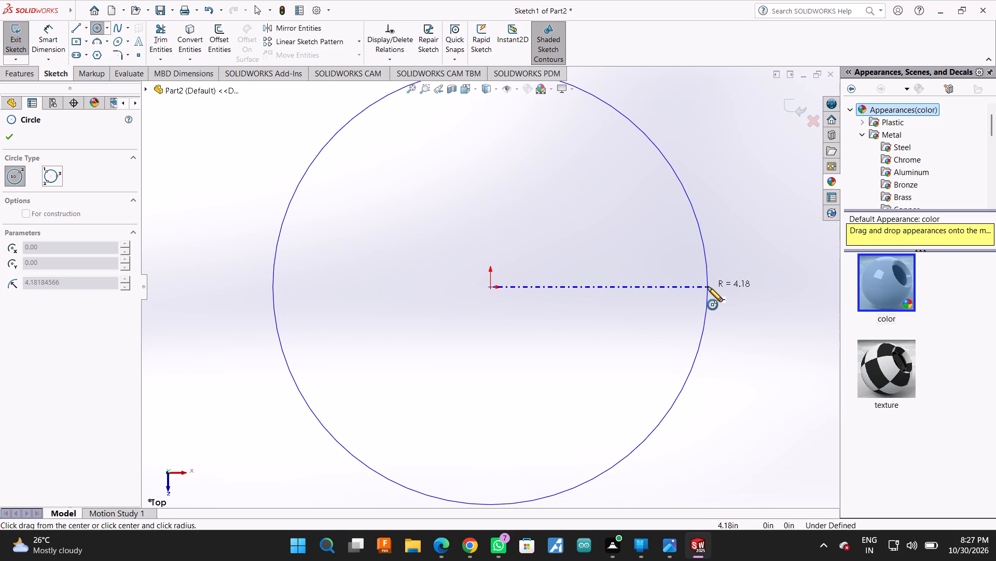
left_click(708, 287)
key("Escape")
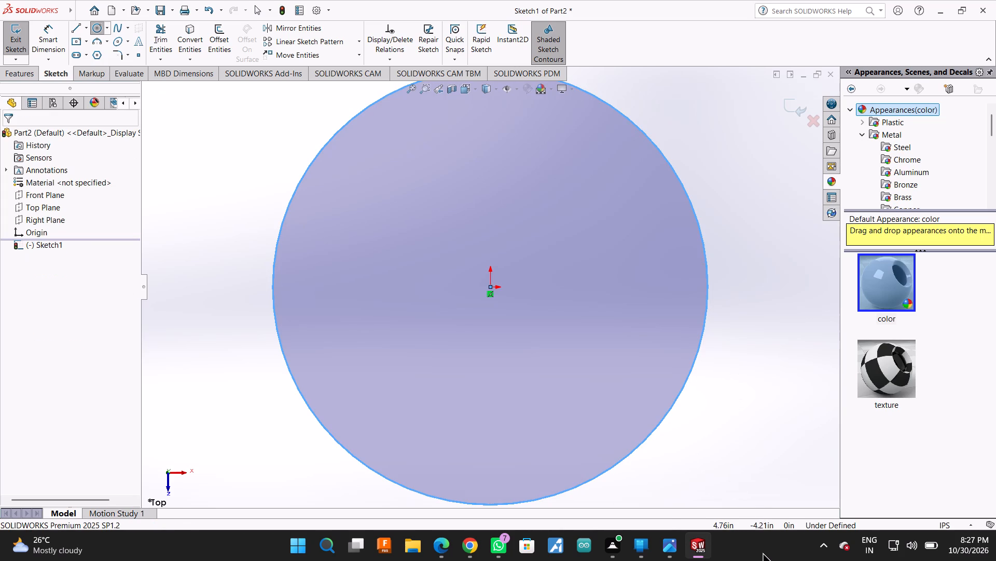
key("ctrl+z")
Change the document's unit system to MMGS (millimeter, gram, second).
left_click(927, 527)
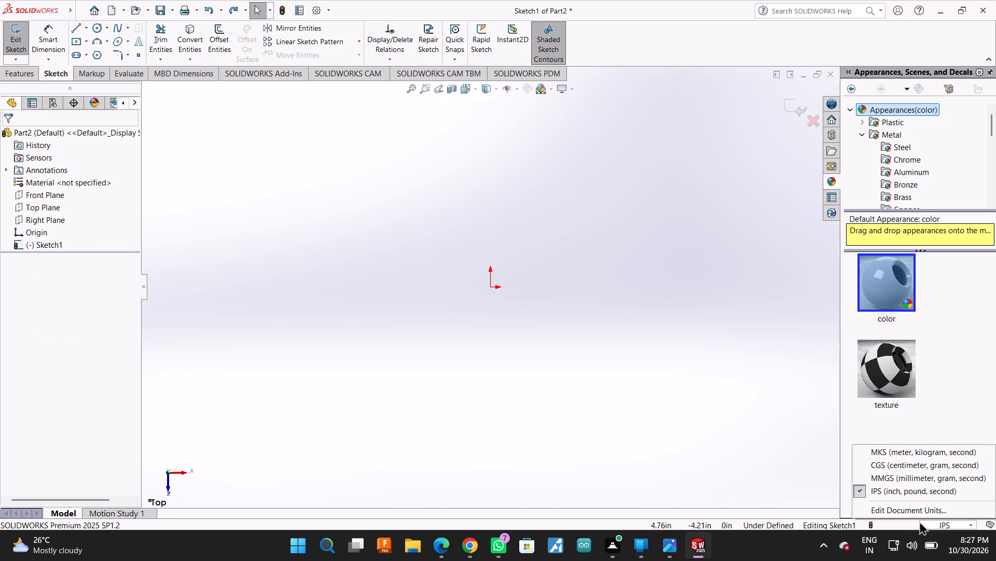
left_click(900, 484)
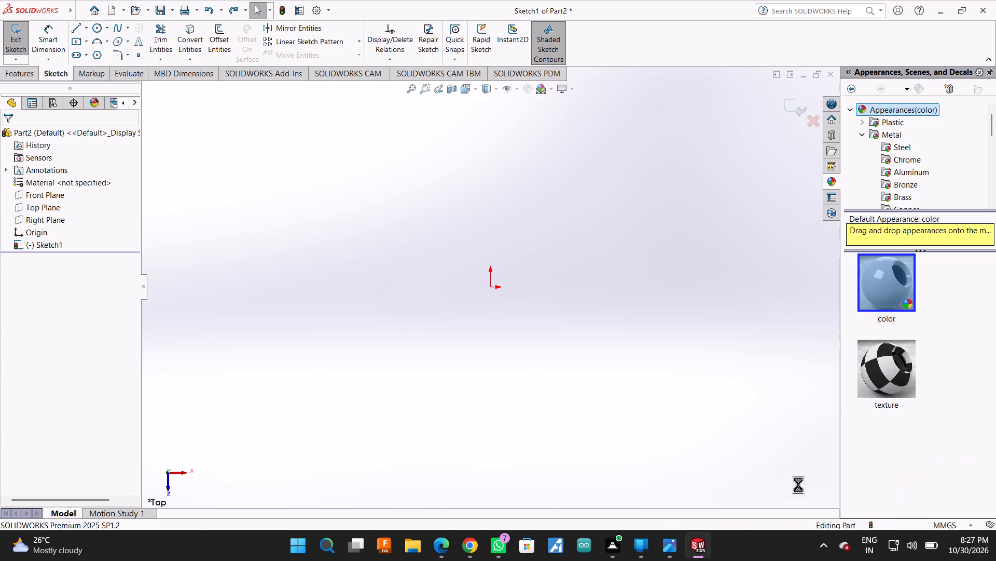
Sketch a circle of about 85.4 mm radius centred on the origin on the Top Plane.
left_click(94, 31)
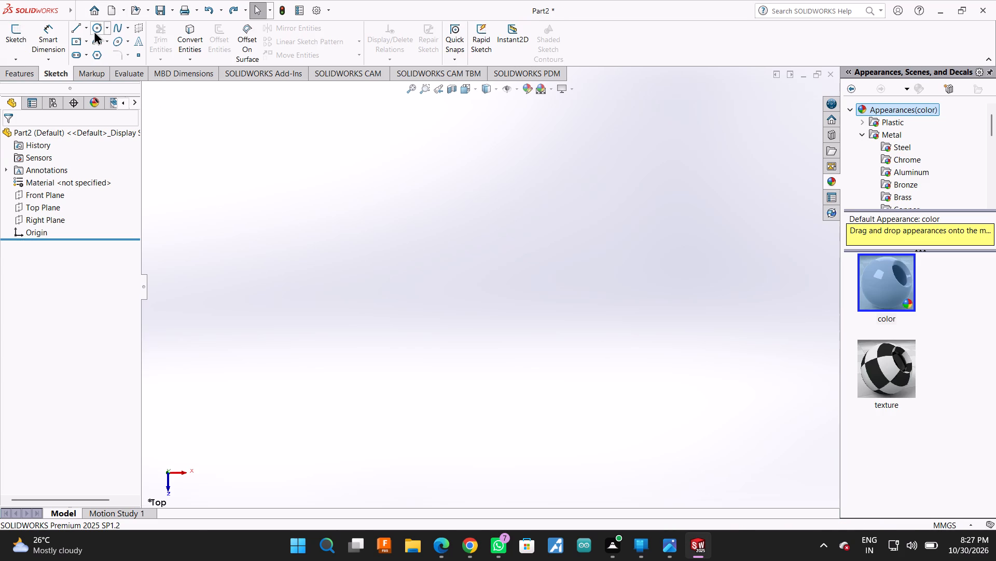
left_click(561, 275)
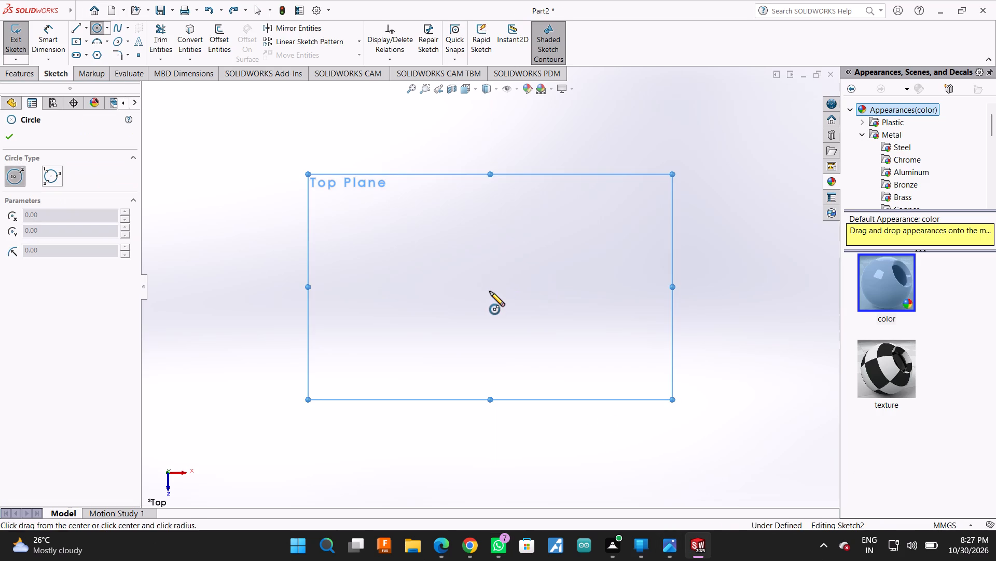
left_click(490, 286)
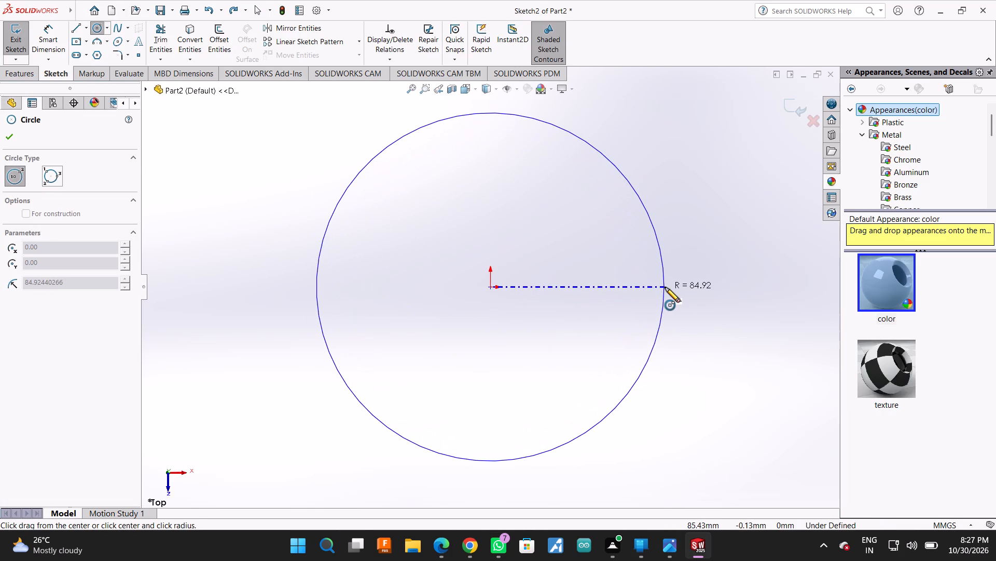
left_click(665, 287)
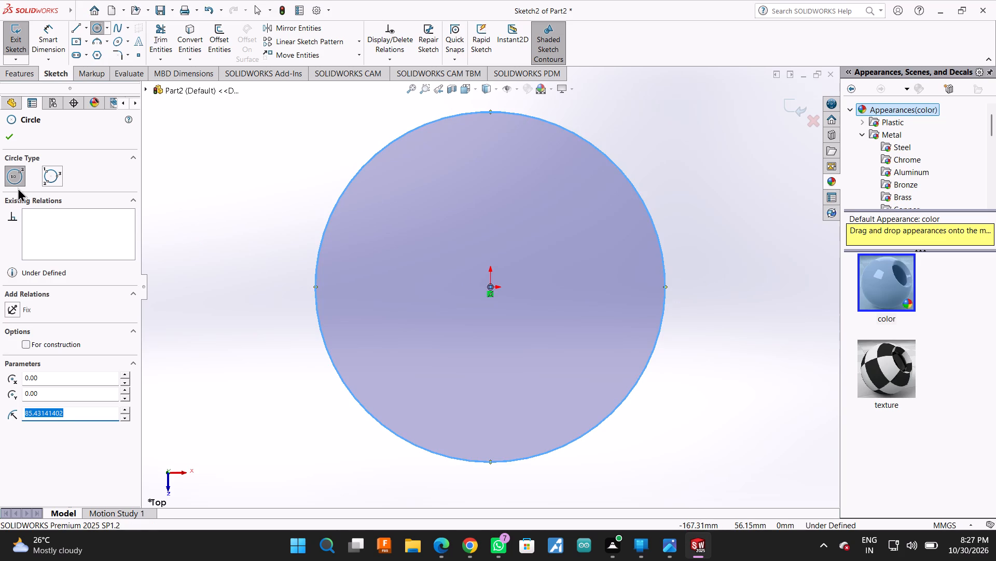
left_click(9, 143)
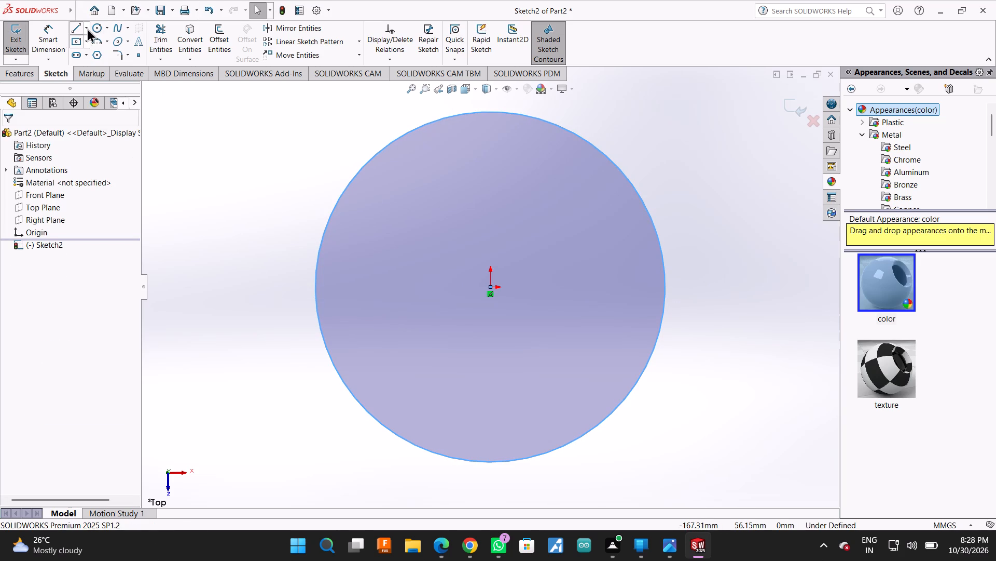
Extrude the circle as a boss with a blind depth of 18 mm.
left_click(3, 70)
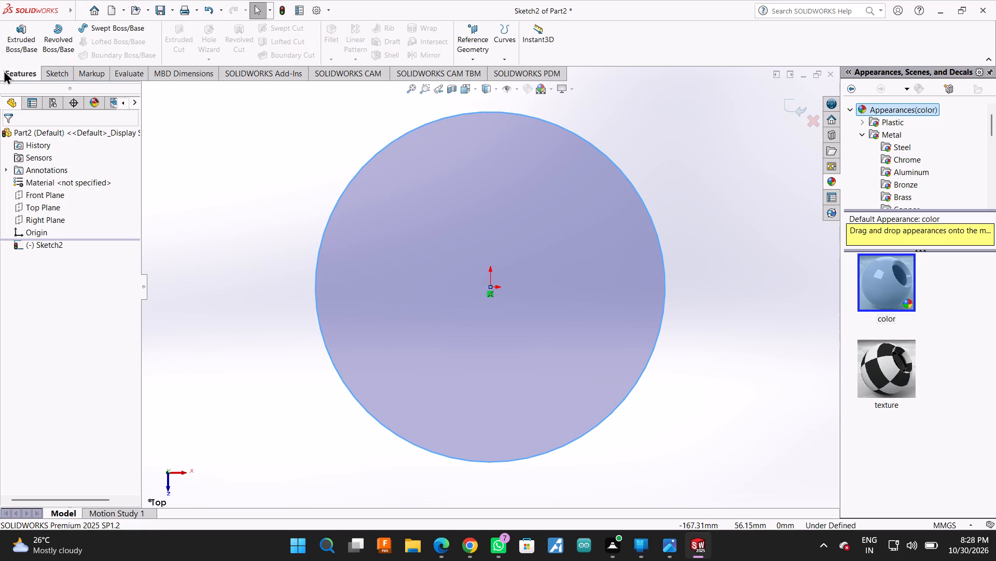
left_click(22, 39)
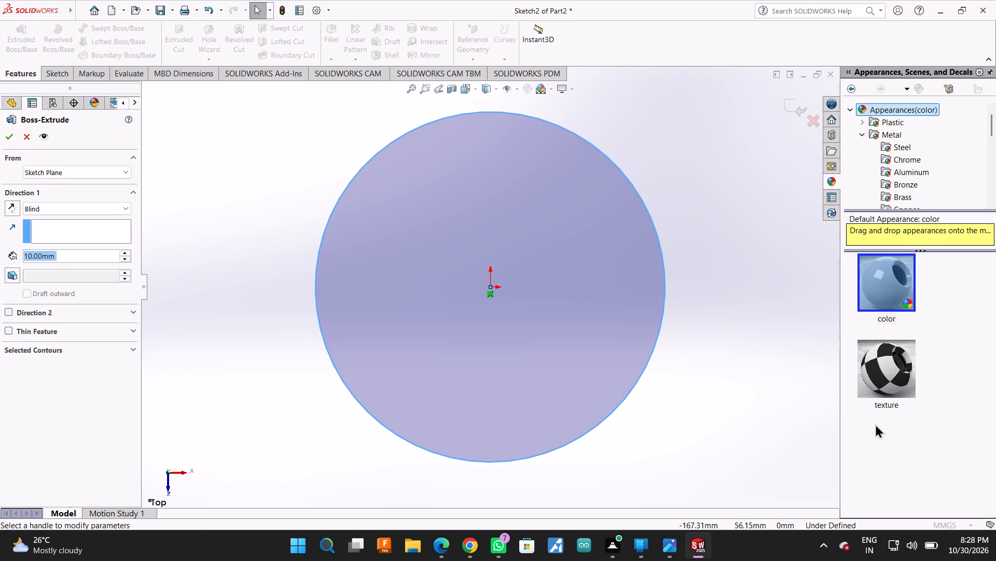
left_click_drag(842, 424, 995, 480)
type("18")
key("Return")
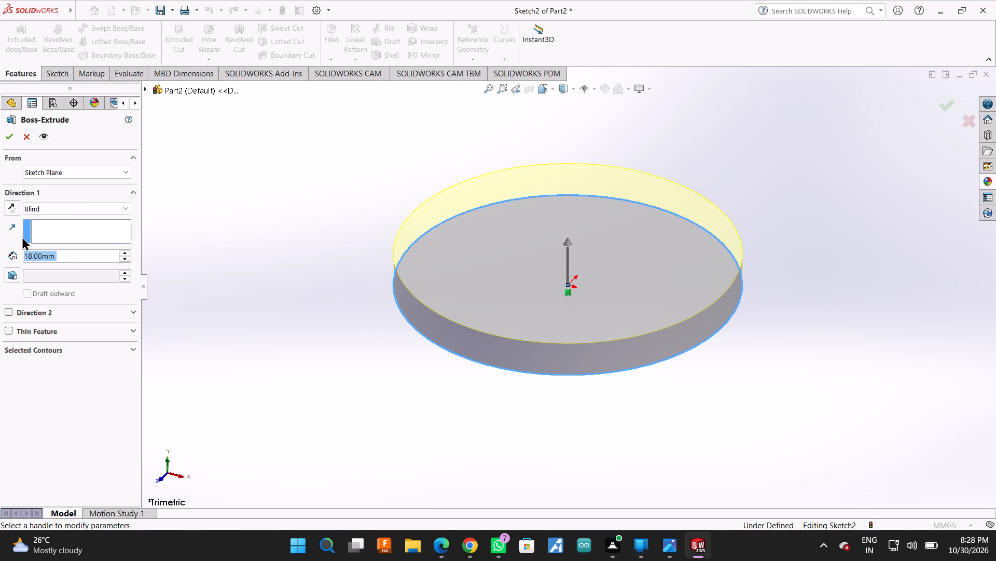
left_click(10, 137)
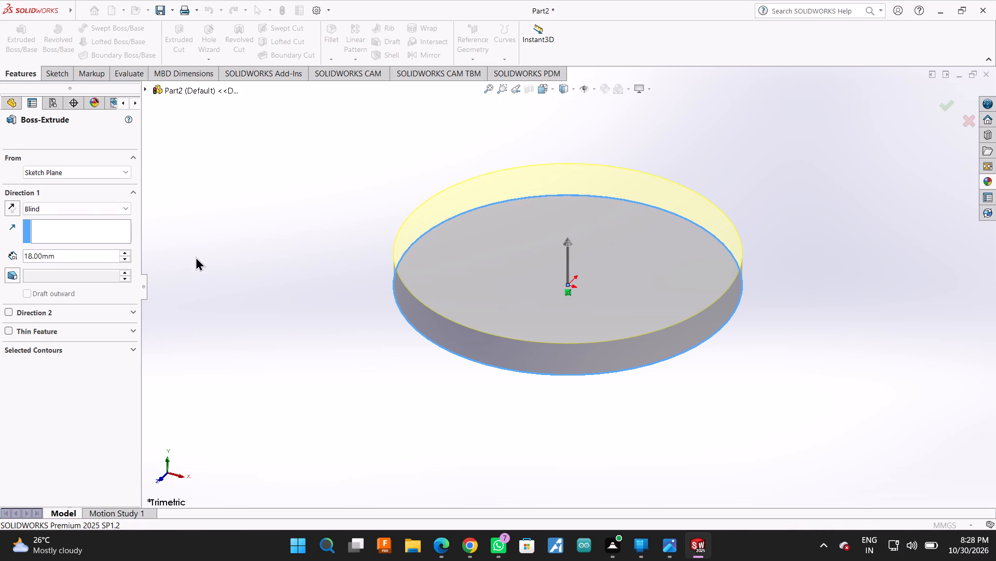
Start a sketch on the disc's upper flat face and draw a circle of about 53.5 mm radius centred on the origin.
scroll(388, 317, "down", 1)
middle_click_drag(385, 317, 417, 334)
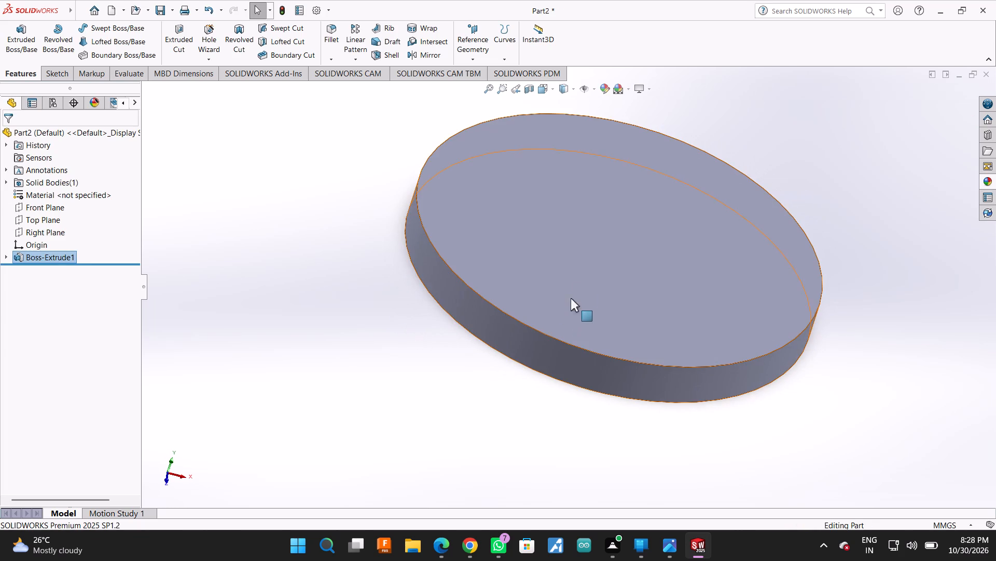
left_click(576, 278)
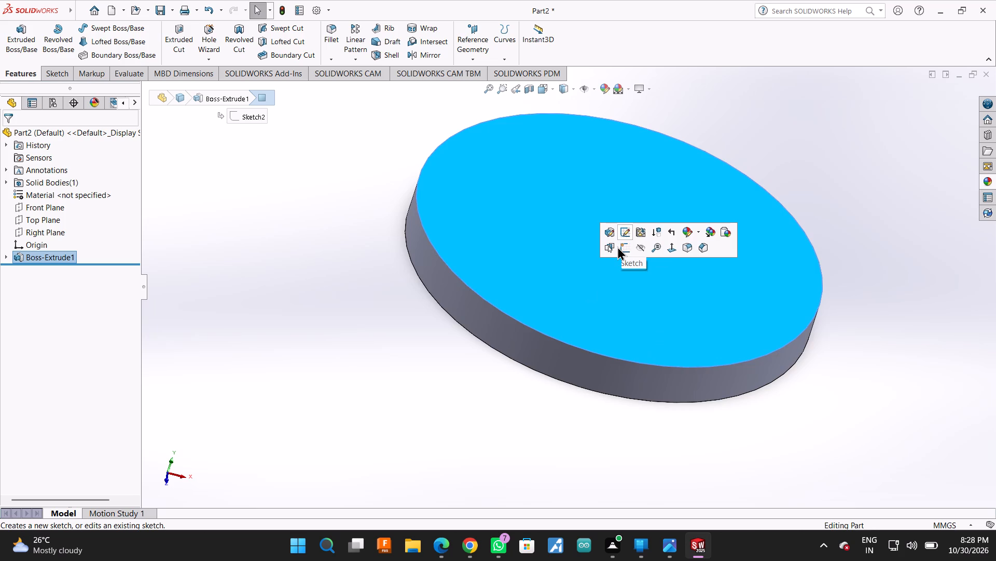
left_click(617, 246)
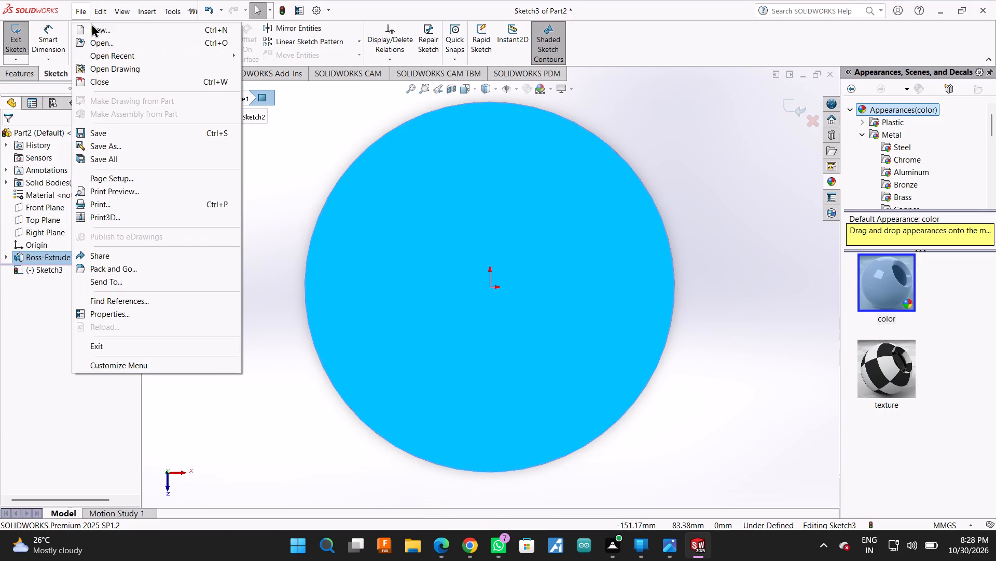
left_click(659, 39)
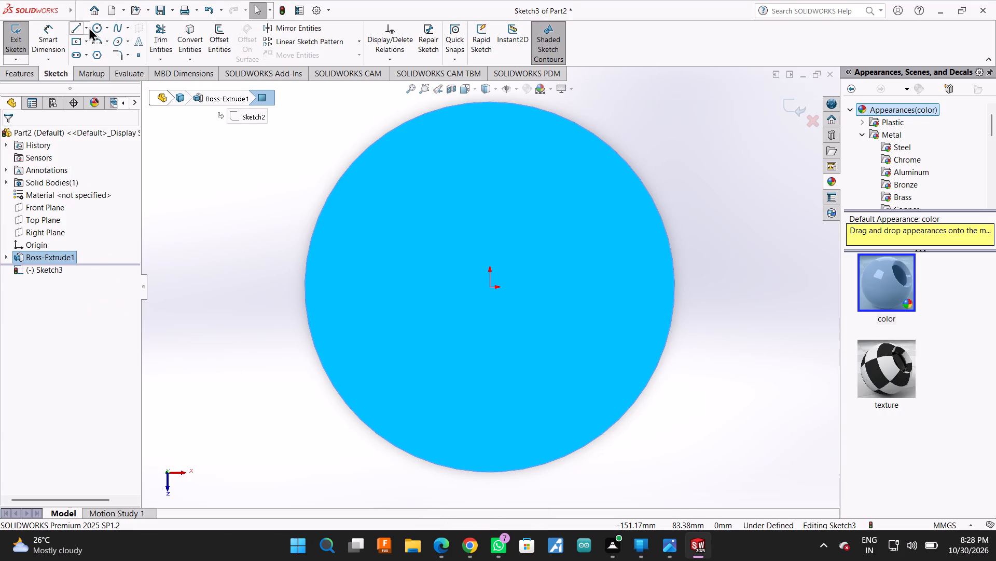
left_click(99, 29)
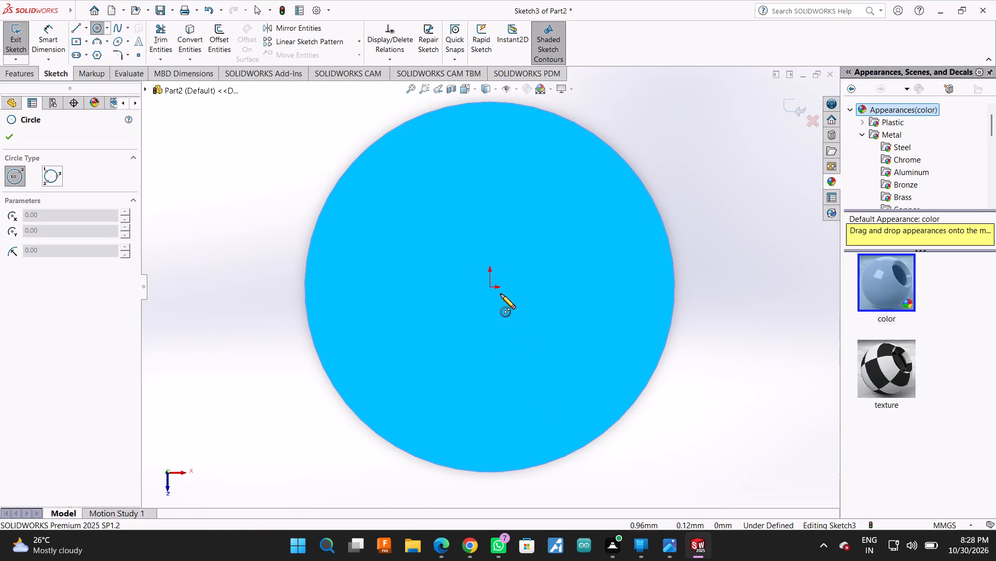
left_click(489, 288)
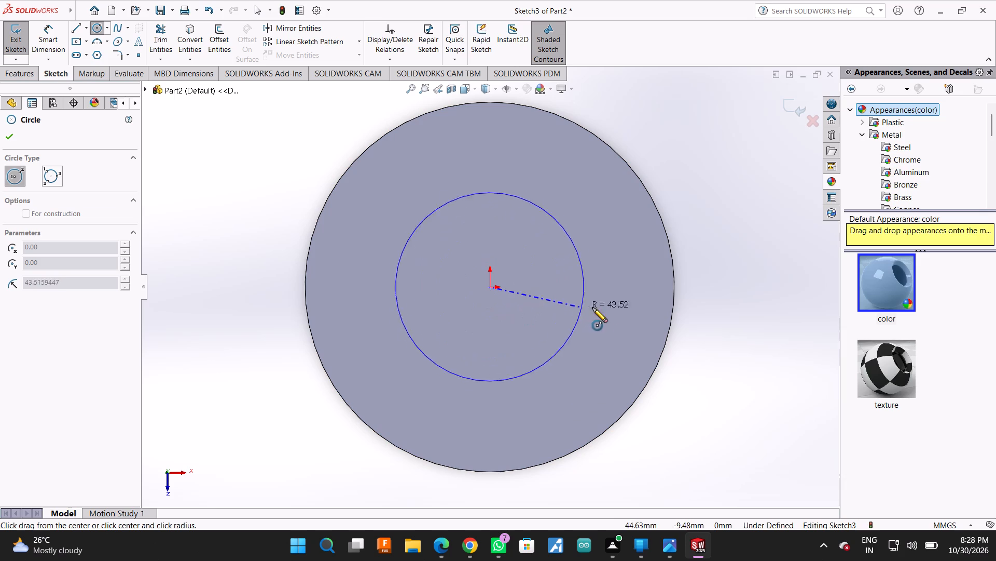
left_click(605, 288)
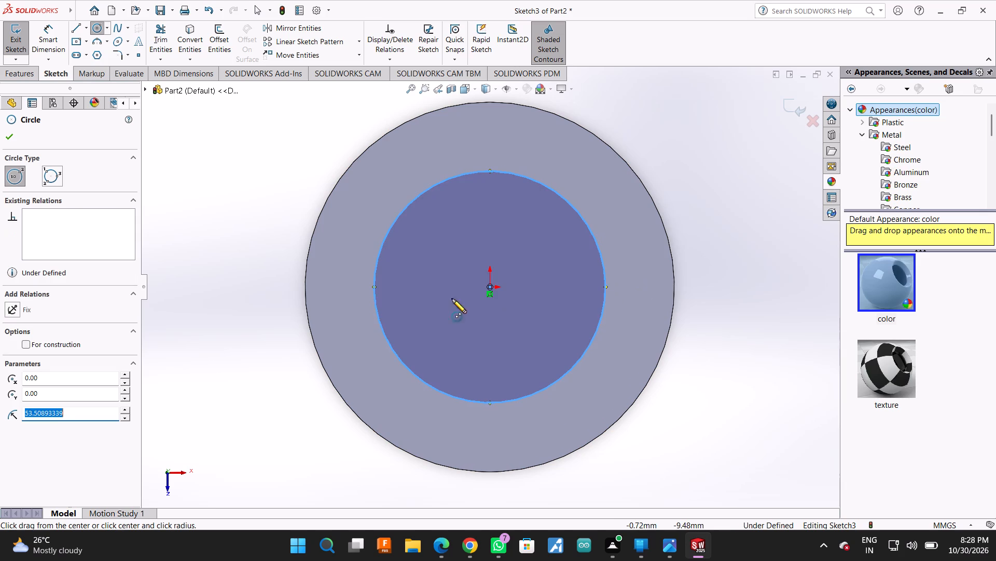
left_click(7, 143)
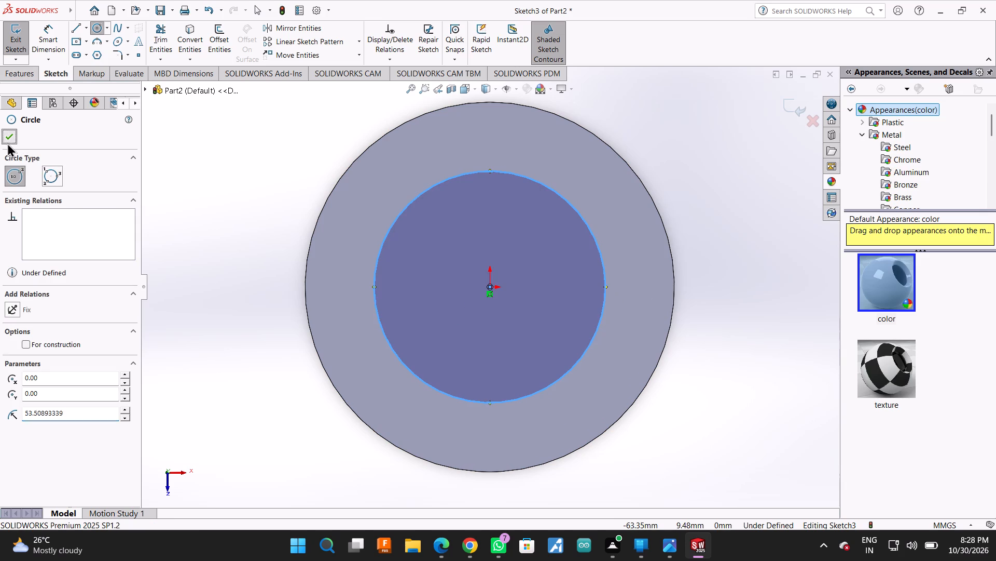
Draw one horizontal and one vertical line through the origin, each spanning the disc from edge to edge.
left_click(75, 26)
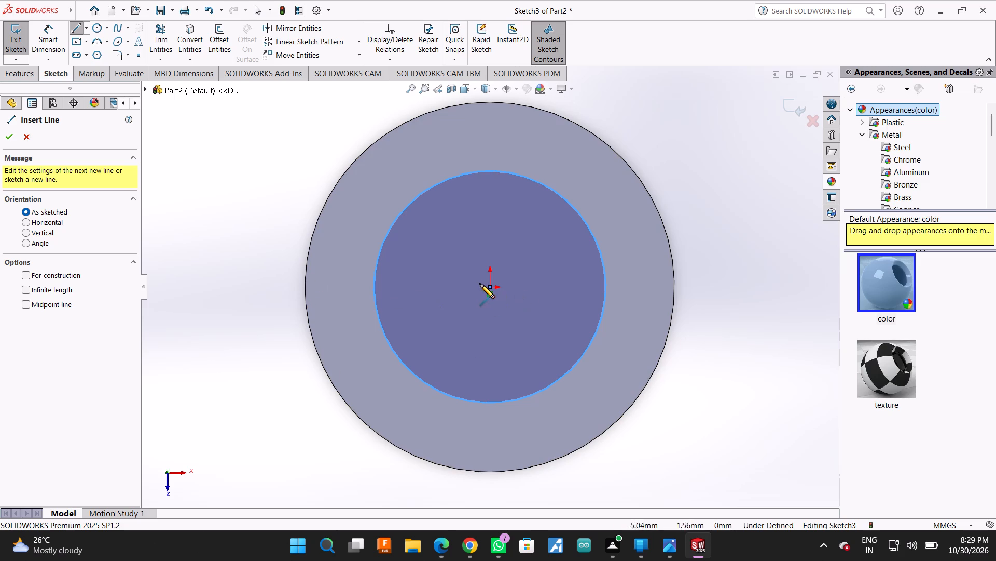
left_click(306, 287)
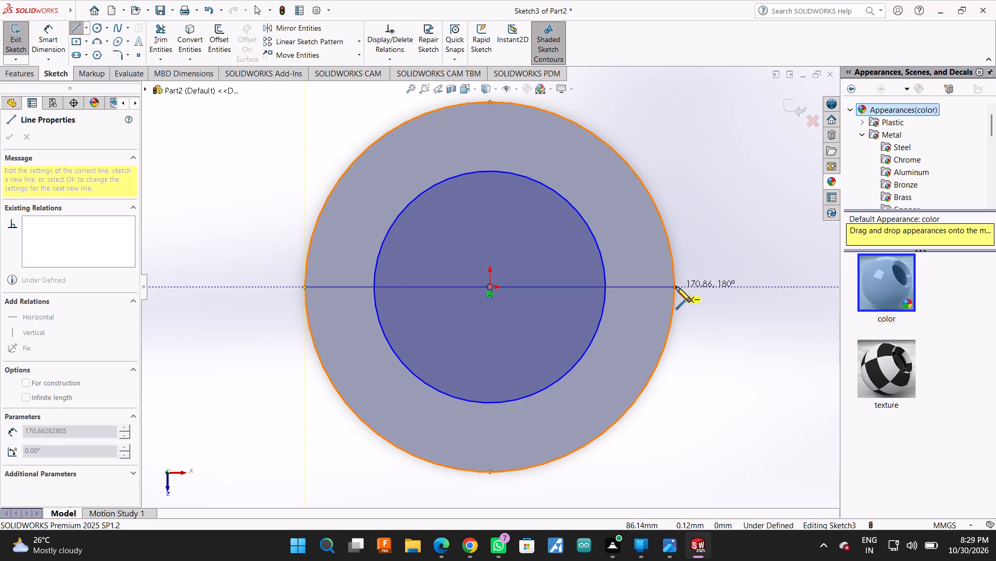
left_click(676, 287)
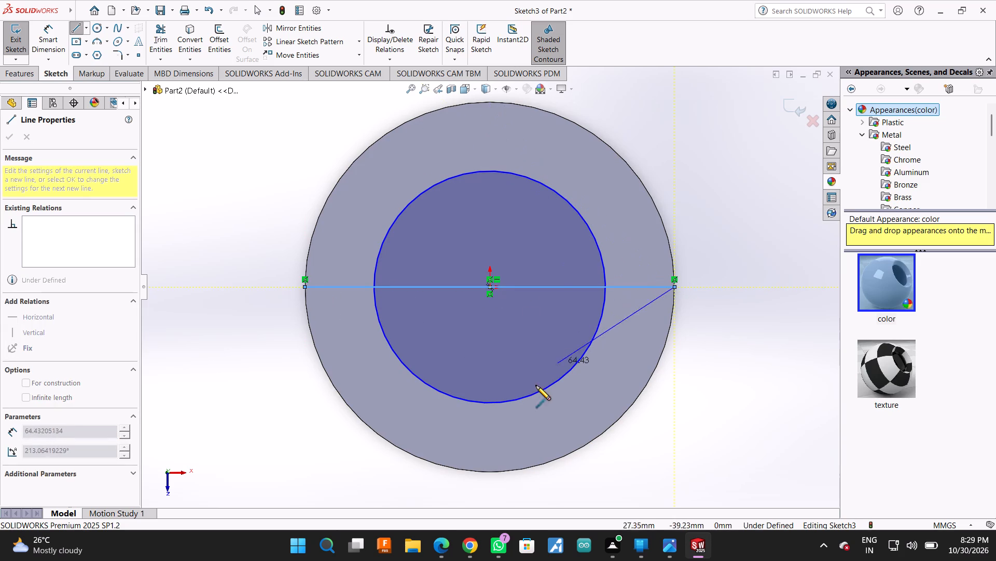
key("Escape")
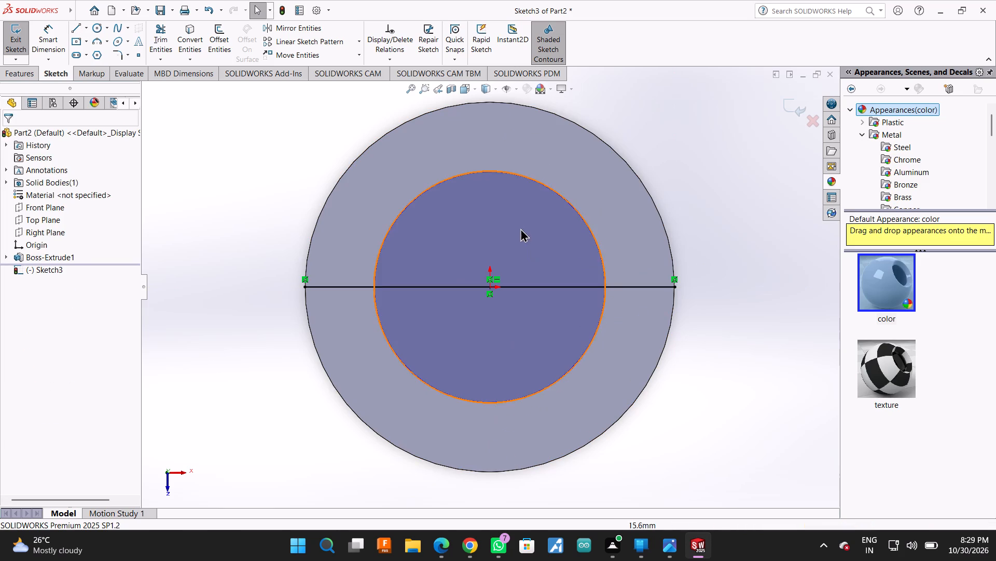
left_click(75, 32)
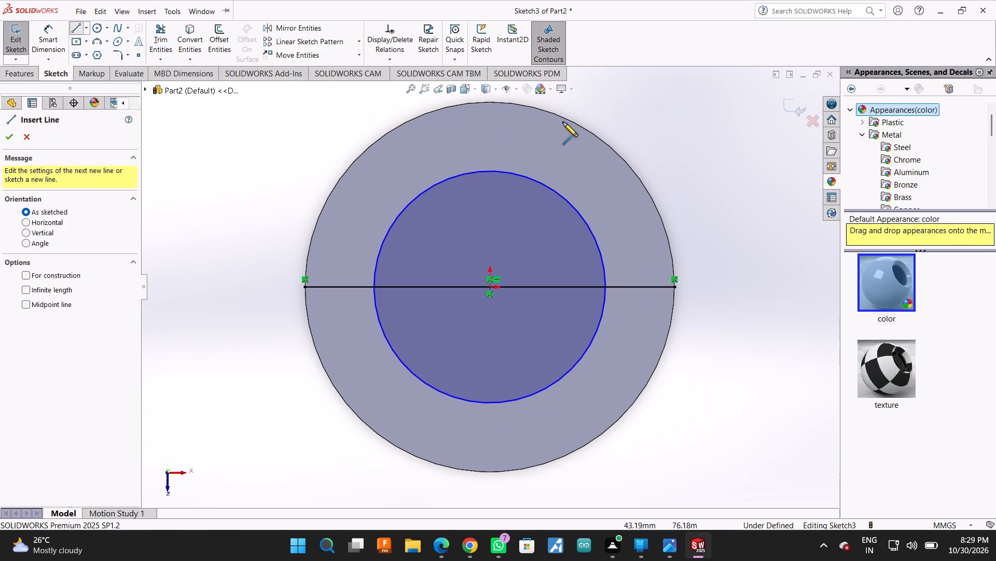
left_click(491, 102)
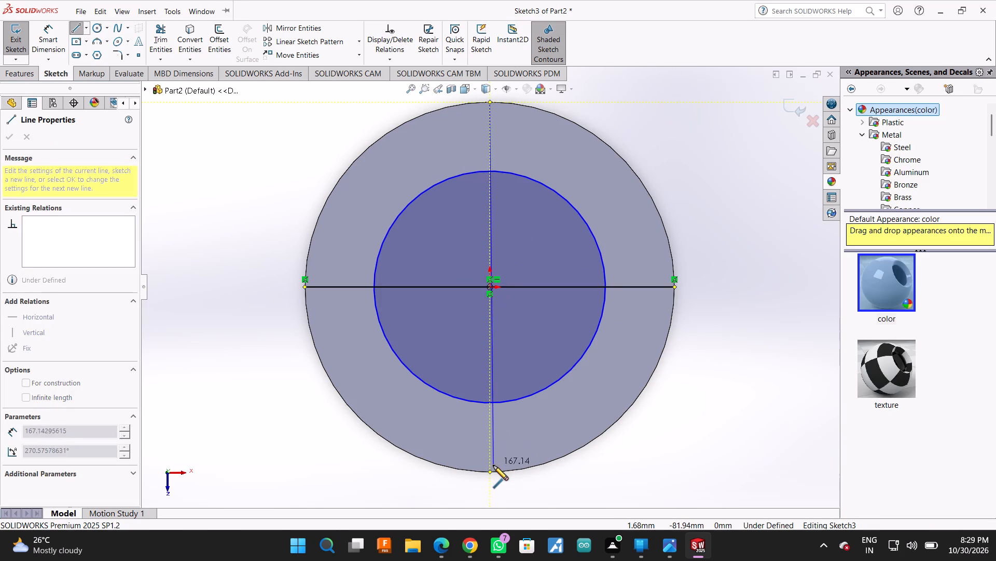
left_click(491, 472)
key("Escape")
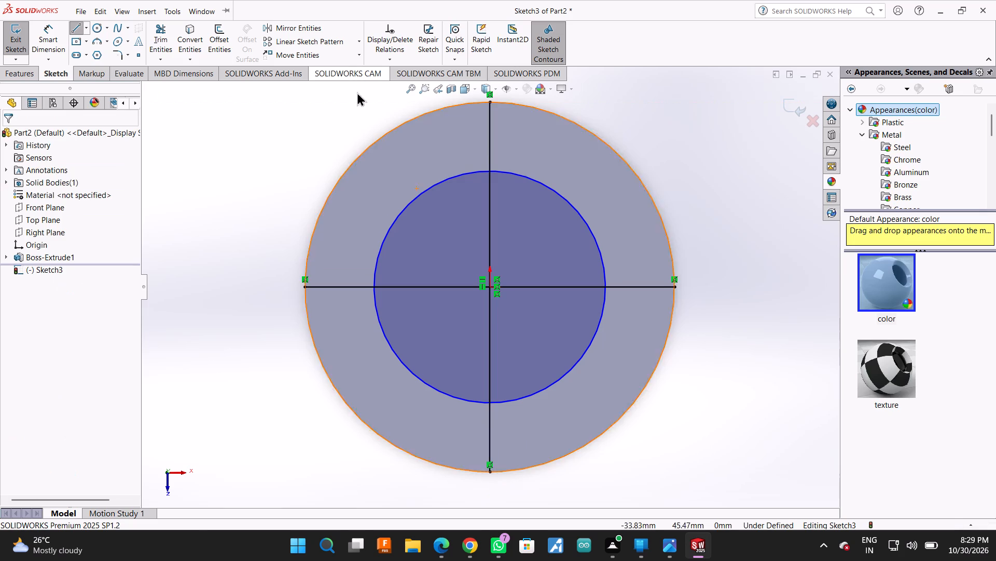
Convert both the horizontal and vertical centre-crossing lines to construction geometry.
left_click(488, 154, "ctrl")
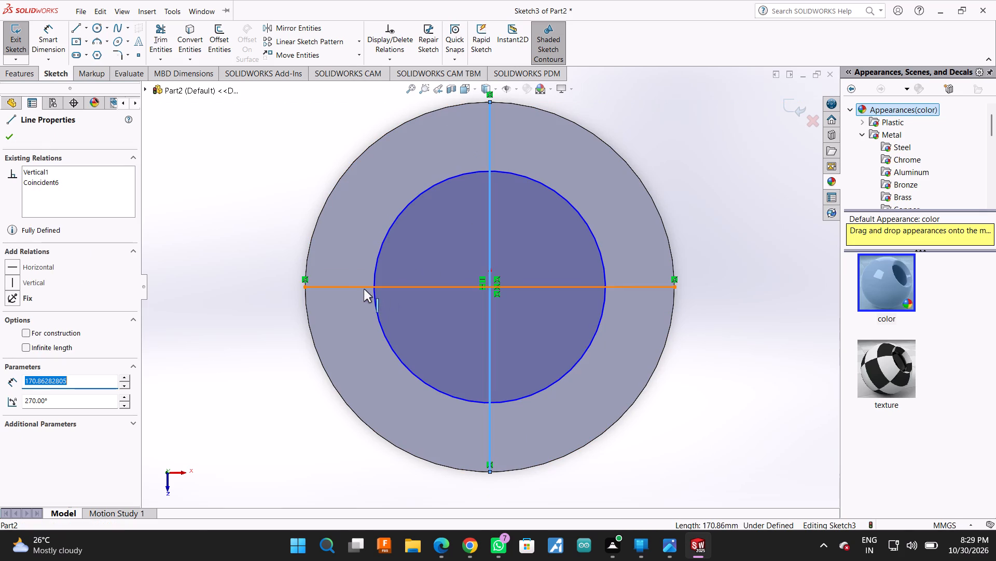
left_click(353, 288)
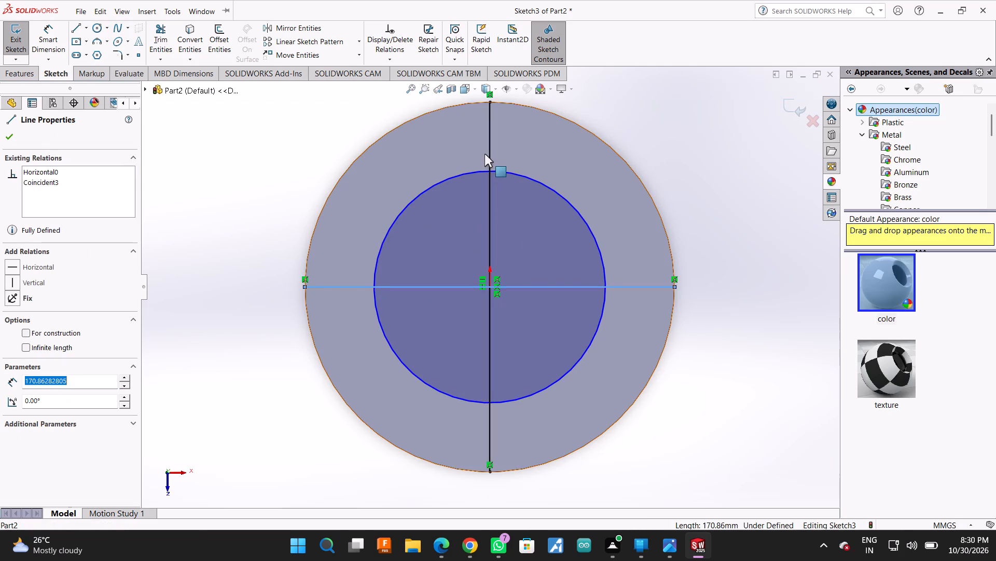
left_click(492, 155, "ctrl")
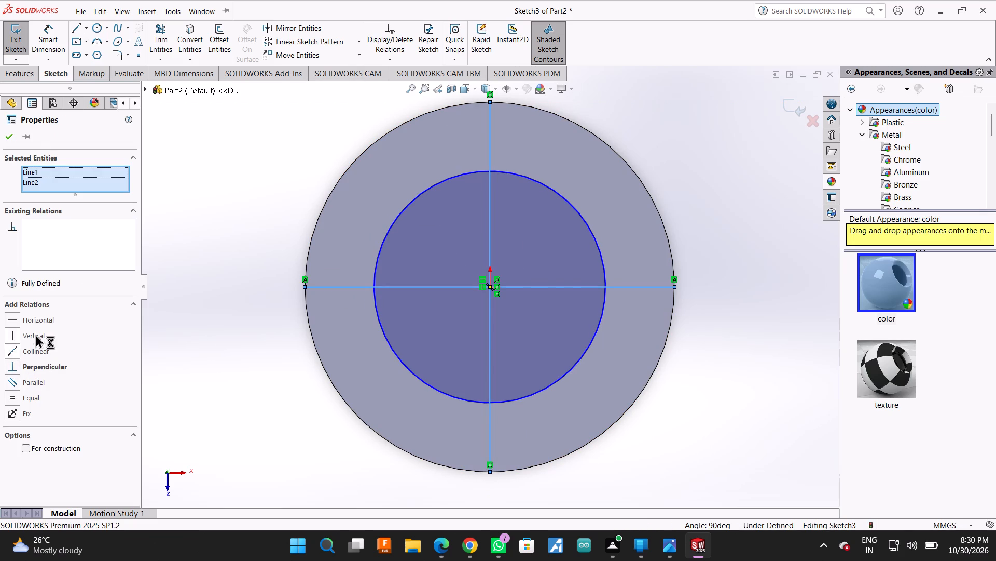
left_click(27, 447)
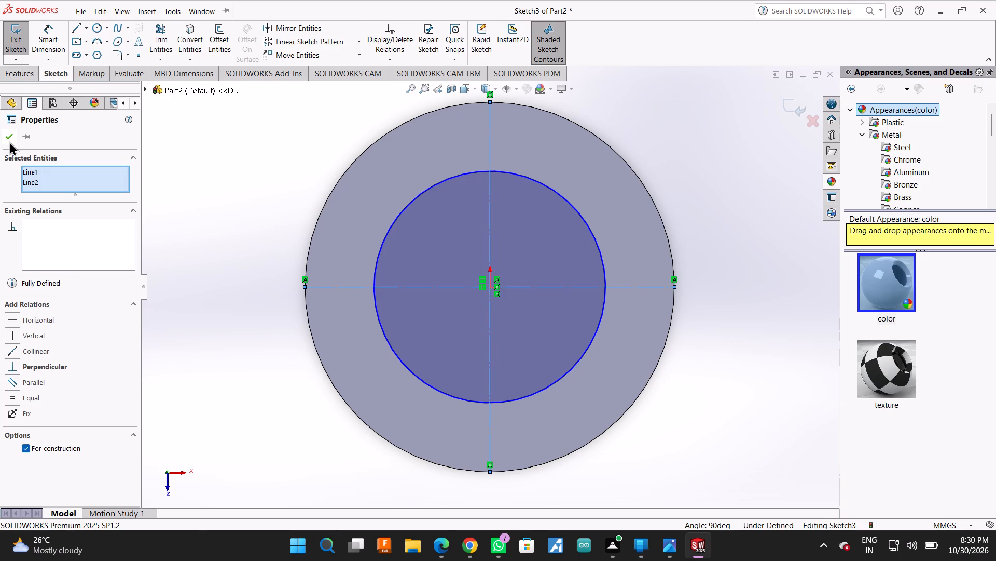
left_click(13, 141)
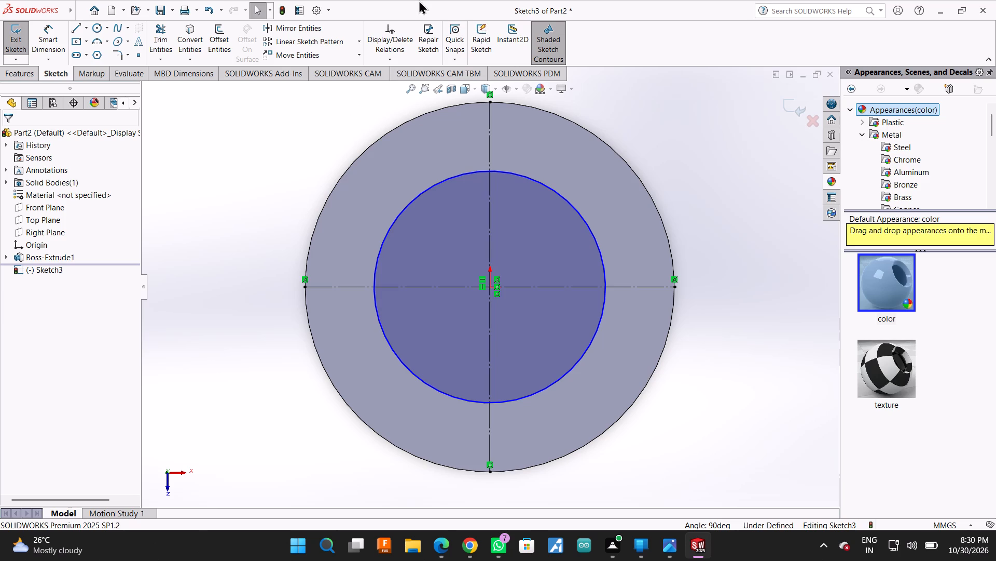
Dimension the inner concentric circle on the disc's face with a diameter of 92 mm.
left_click(44, 32)
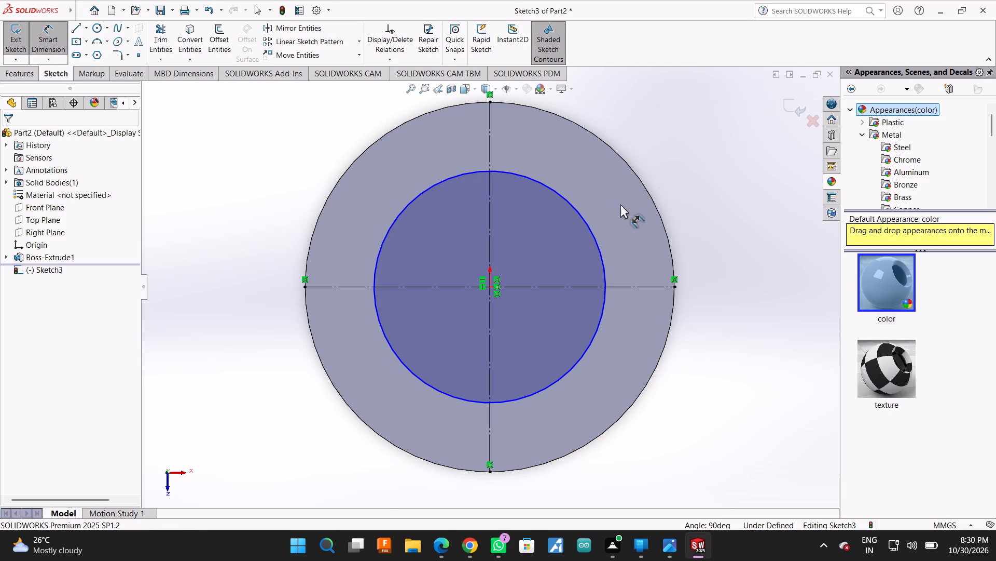
left_click(590, 231)
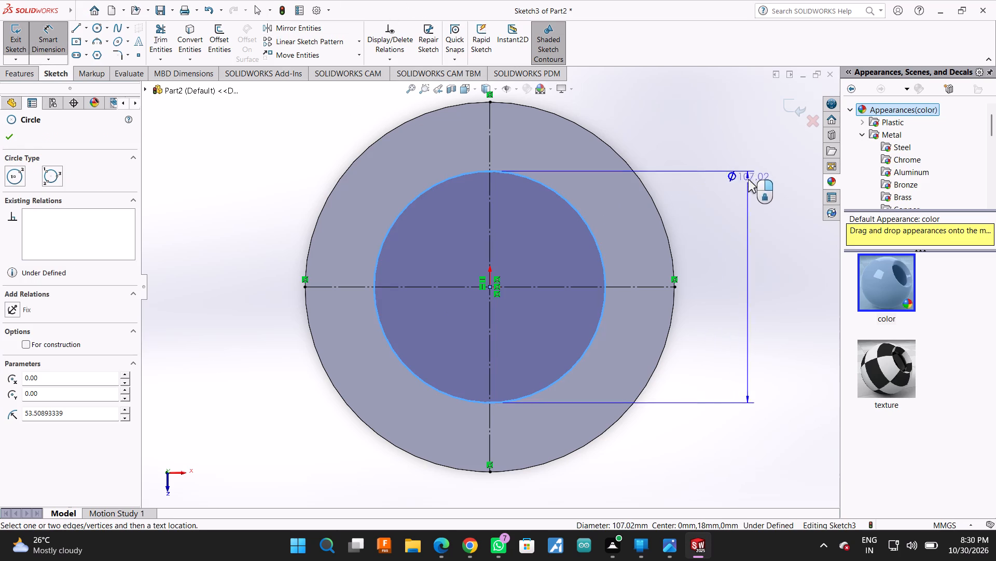
left_click(744, 225)
type("92")
key("Return")
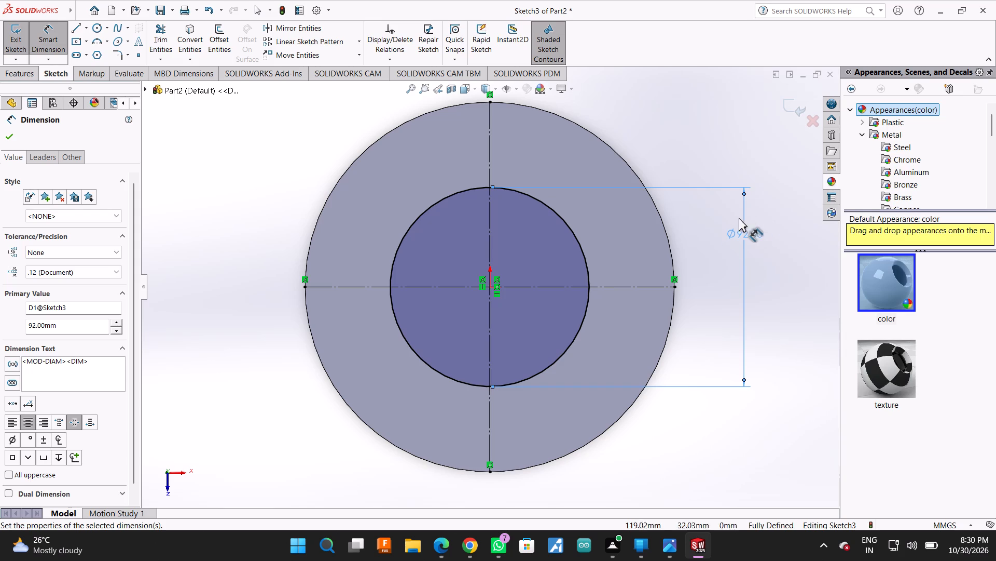
Change the inner circle's diameter to 47.50*2, giving 95 mm, and finish dimensioning.
double_click(77, 329)
type("47.50/")
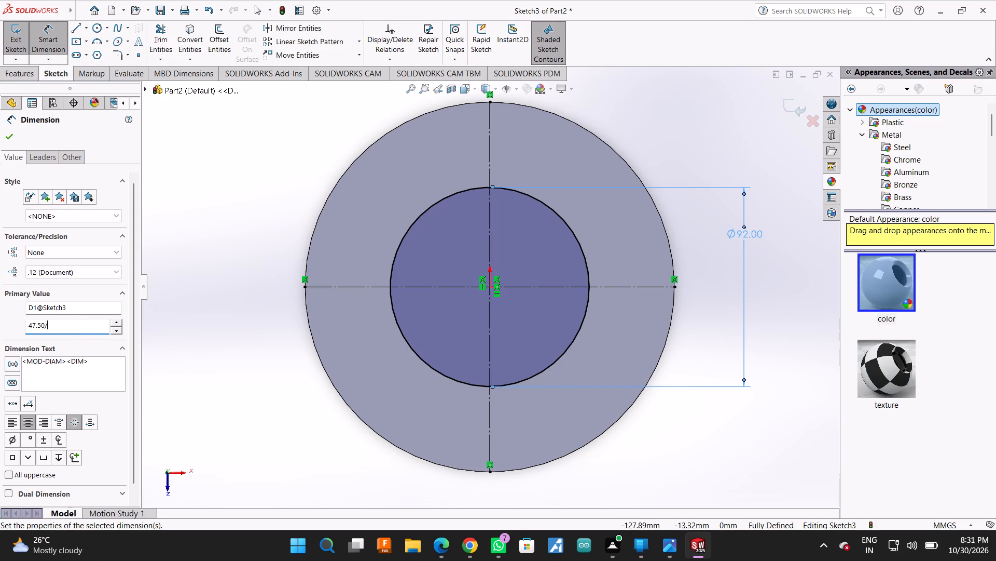
key("BackSpace")
type("*2")
key("Return")
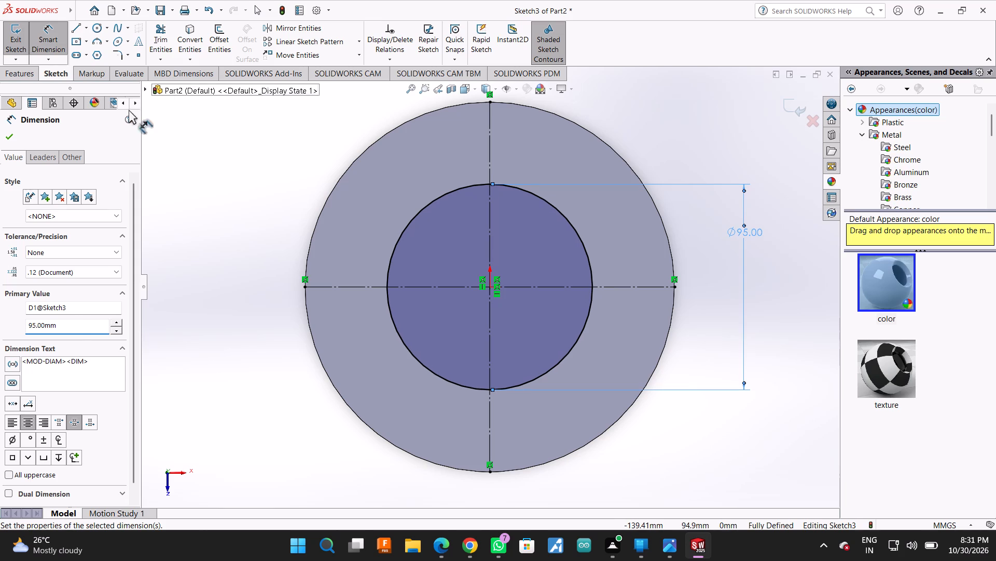
left_click(14, 133)
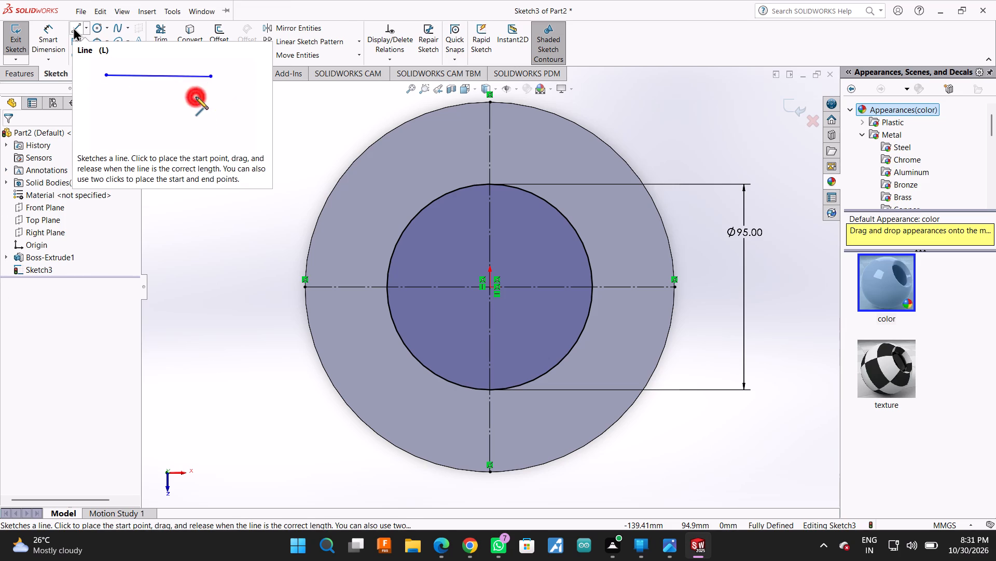
Begin sketching a line with the Line tool in the sketch on the disc's face.
left_click(73, 27)
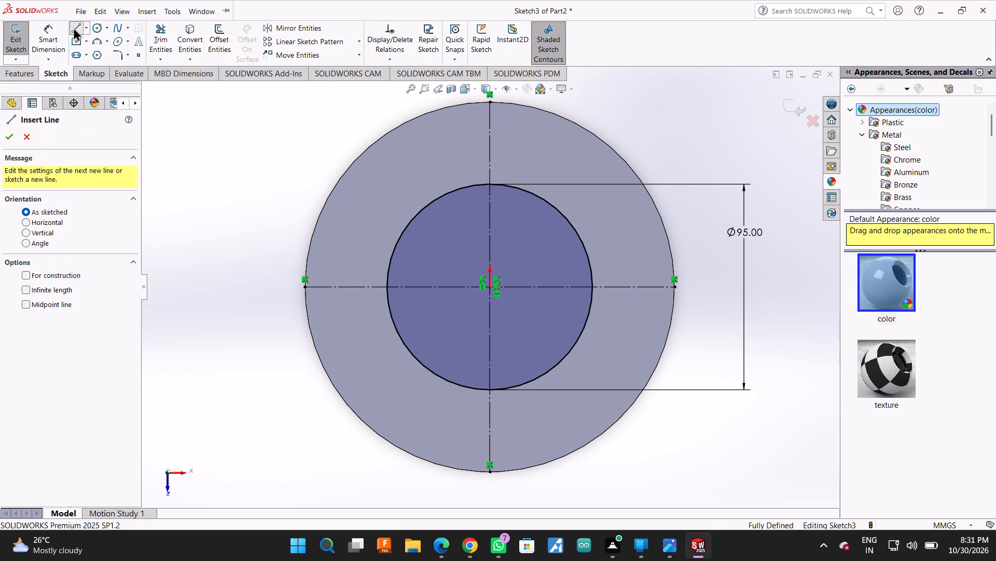
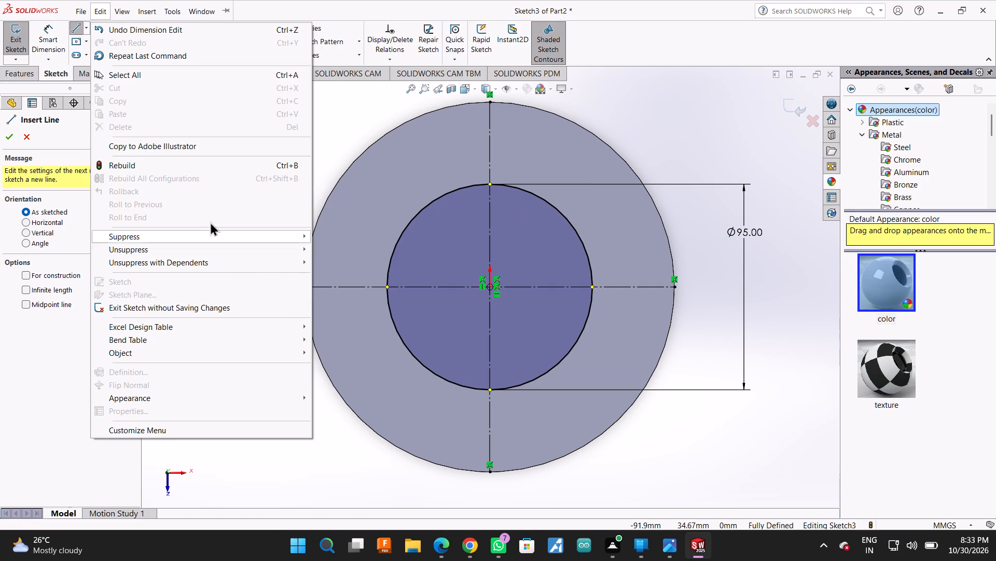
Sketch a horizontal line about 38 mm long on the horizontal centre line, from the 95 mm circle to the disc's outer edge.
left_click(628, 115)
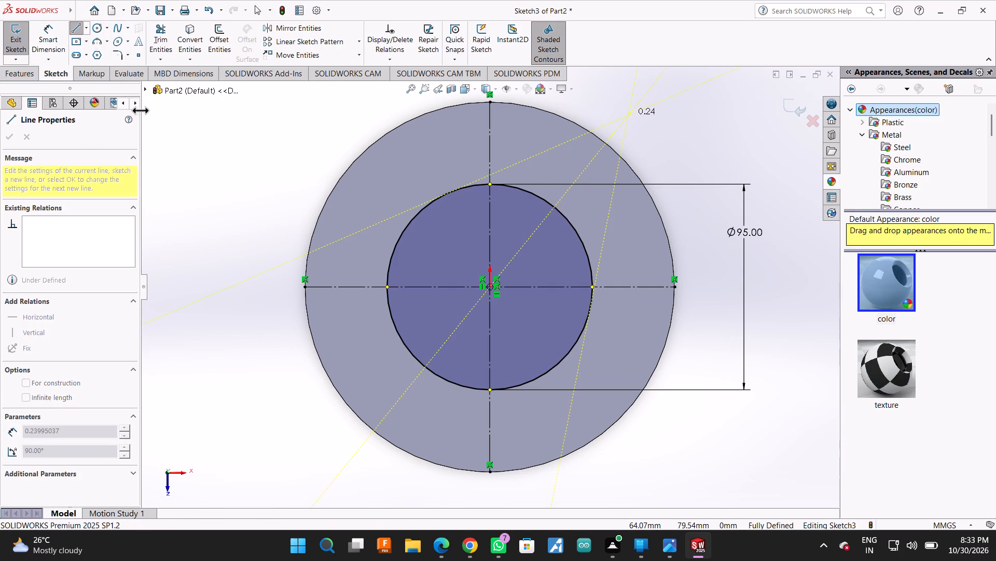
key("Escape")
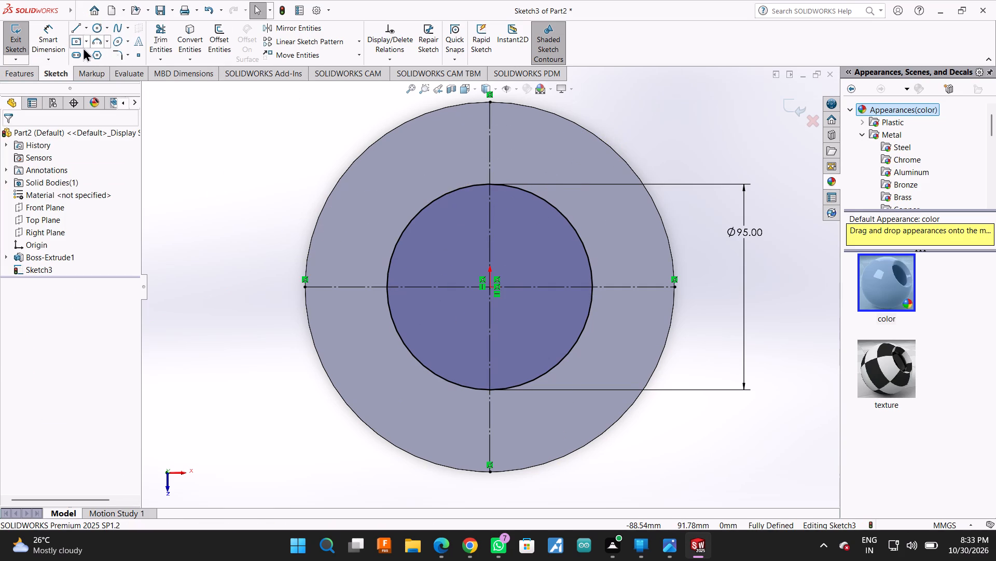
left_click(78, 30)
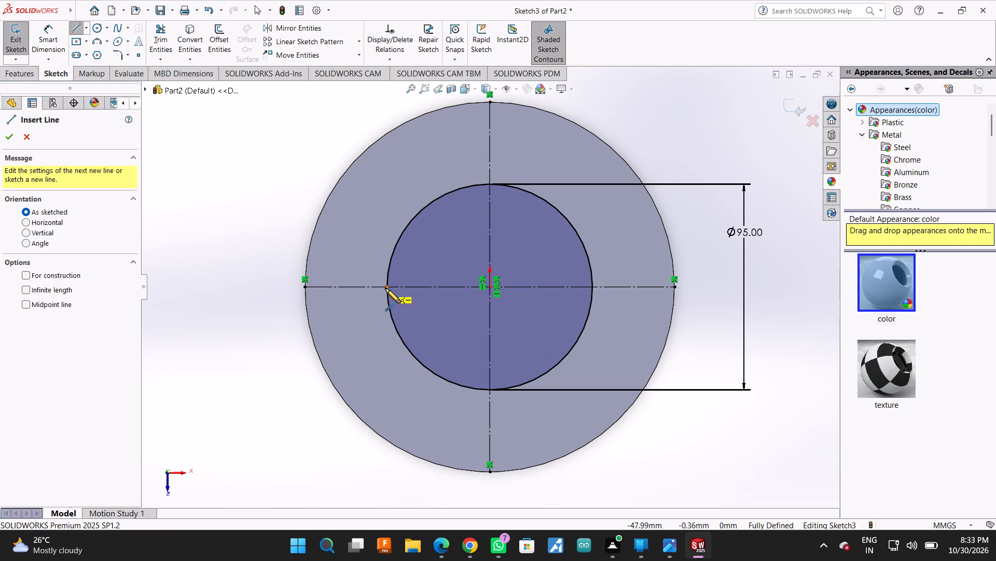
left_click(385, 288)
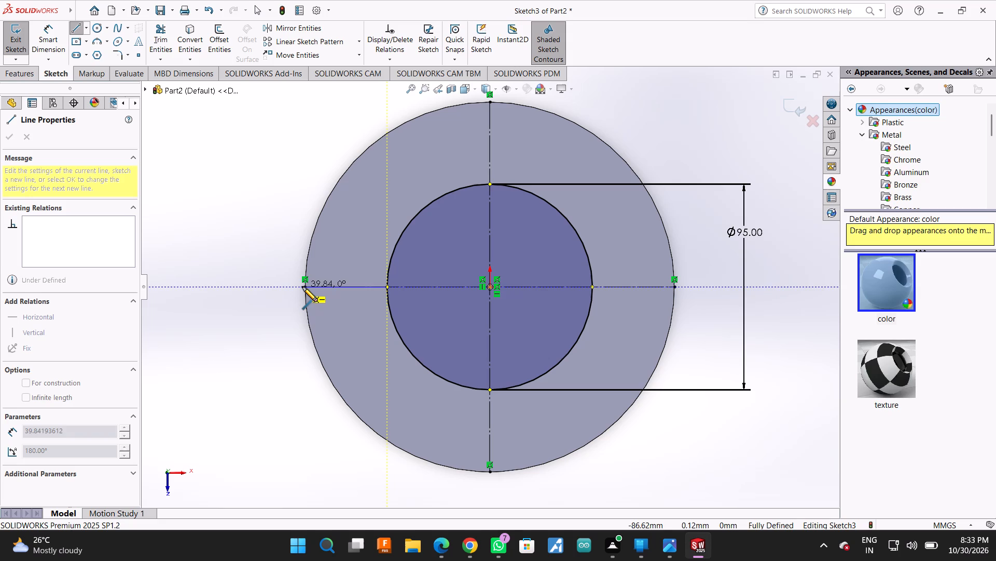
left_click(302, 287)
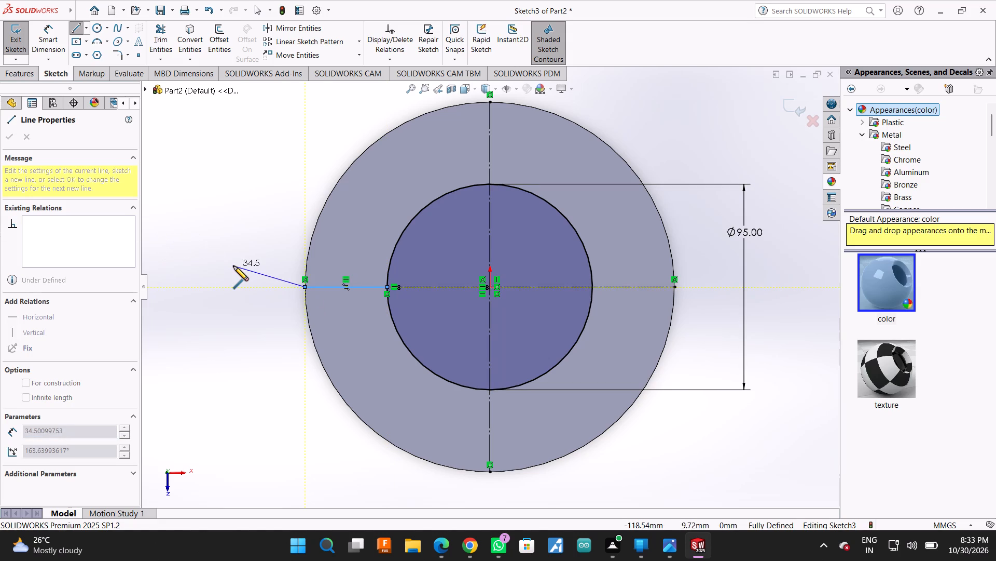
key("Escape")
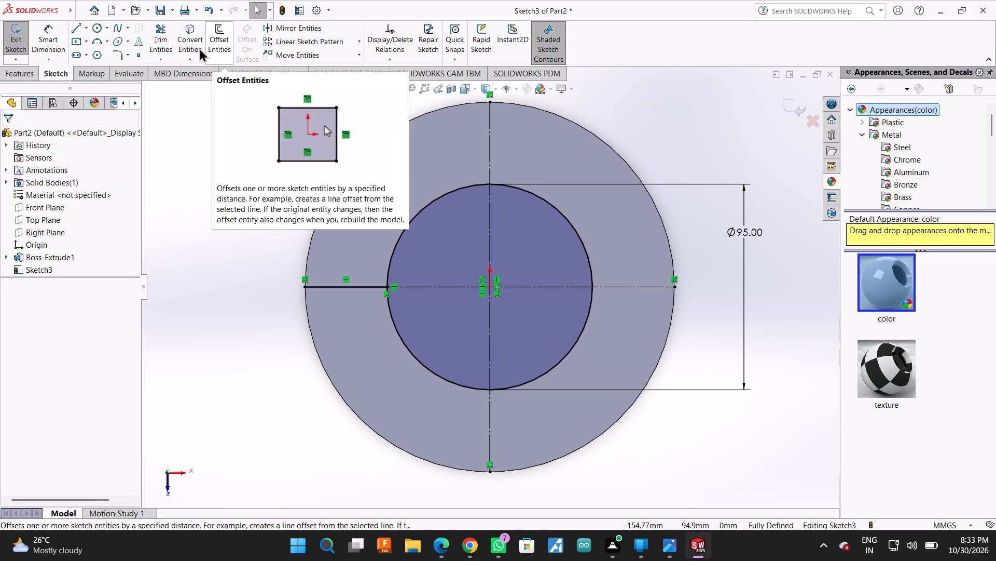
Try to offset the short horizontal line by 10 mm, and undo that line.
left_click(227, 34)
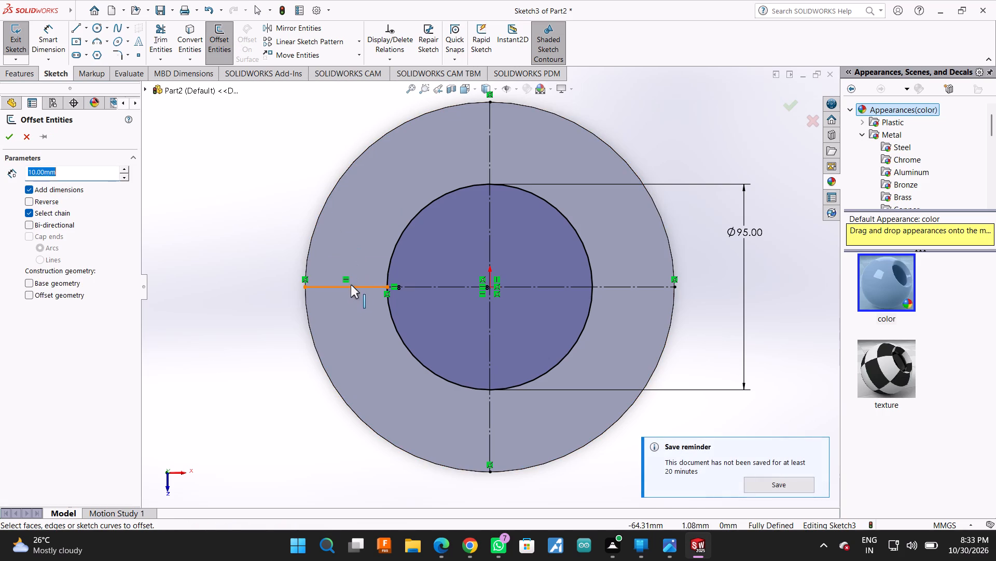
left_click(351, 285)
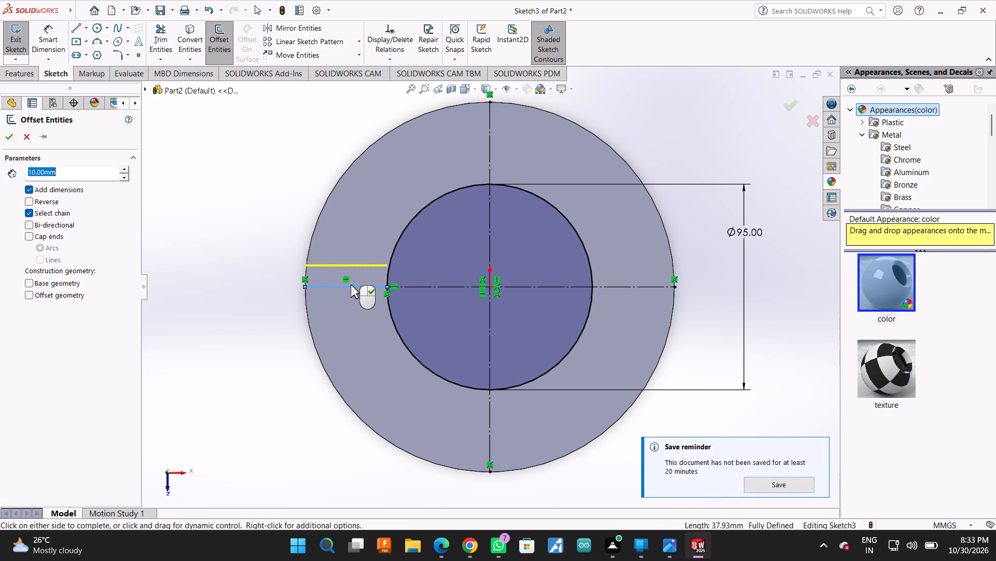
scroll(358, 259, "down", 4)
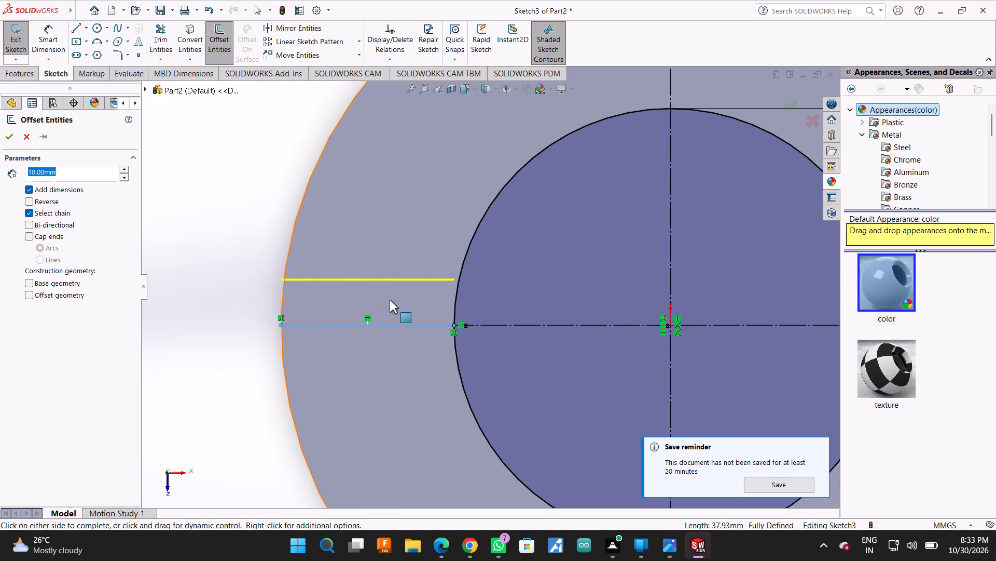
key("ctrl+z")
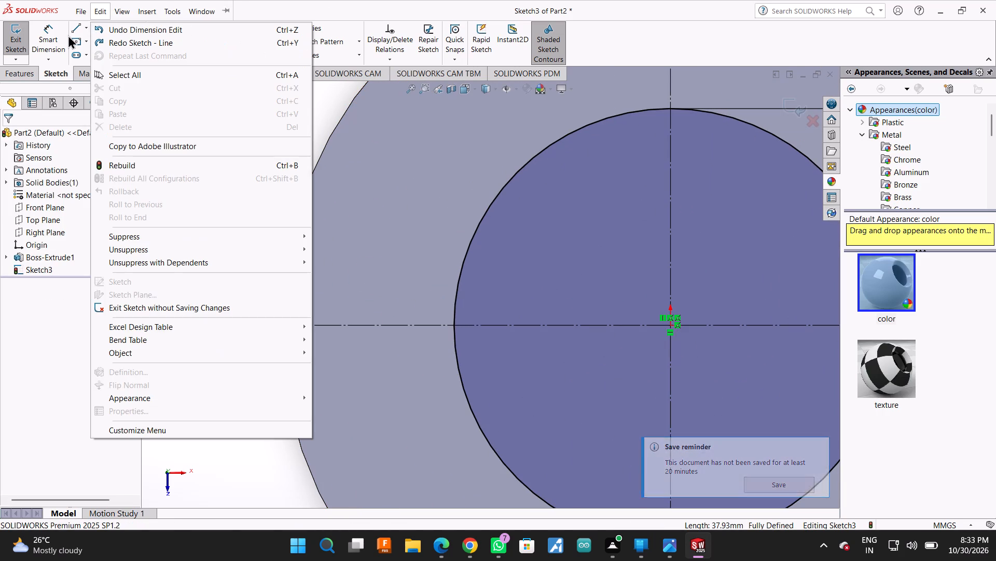
Sketch a horizontal line about 11 mm above the horizontal centre line, from the 95 mm circle to the disc's outer edge.
left_click(72, 26)
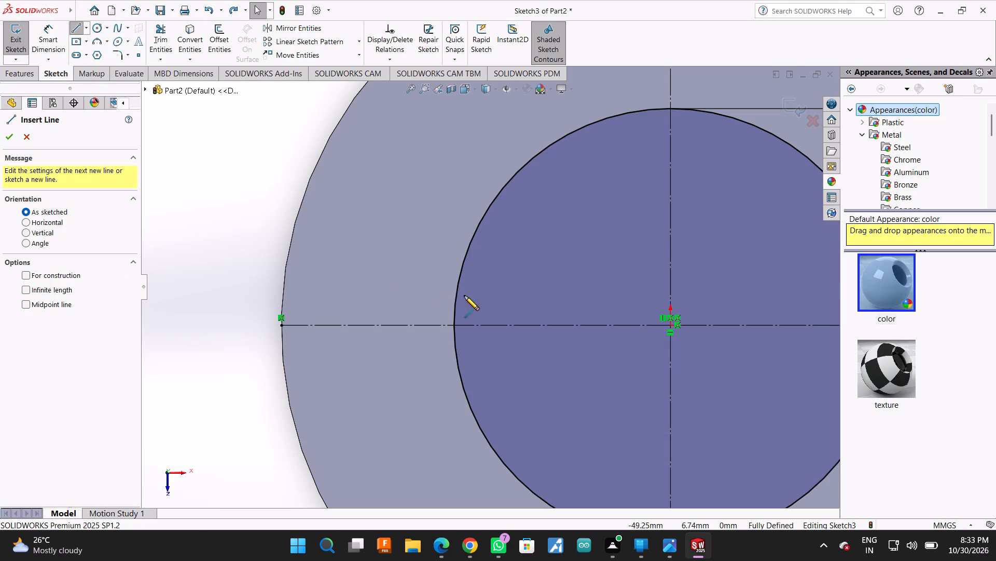
left_click(460, 276)
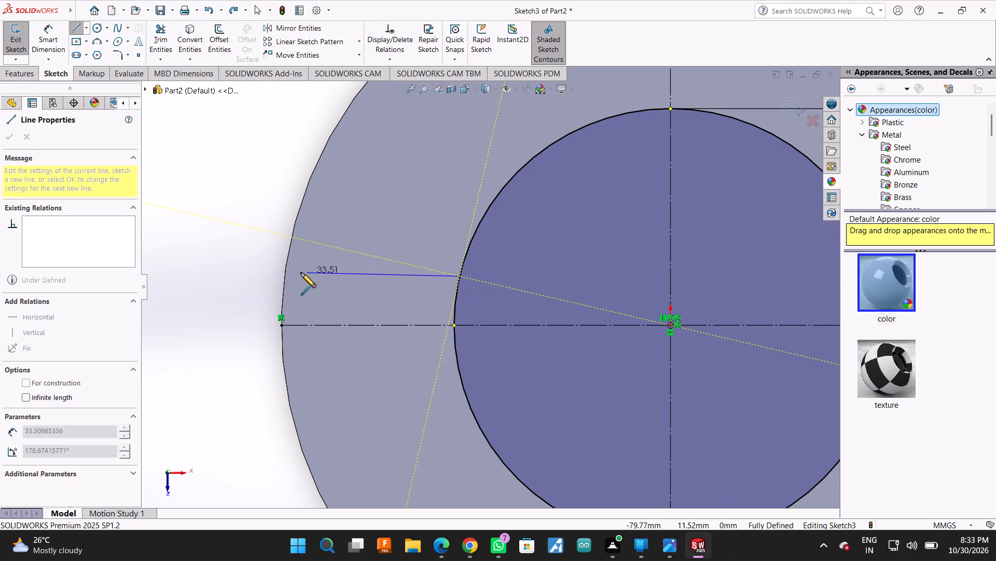
left_click(285, 274)
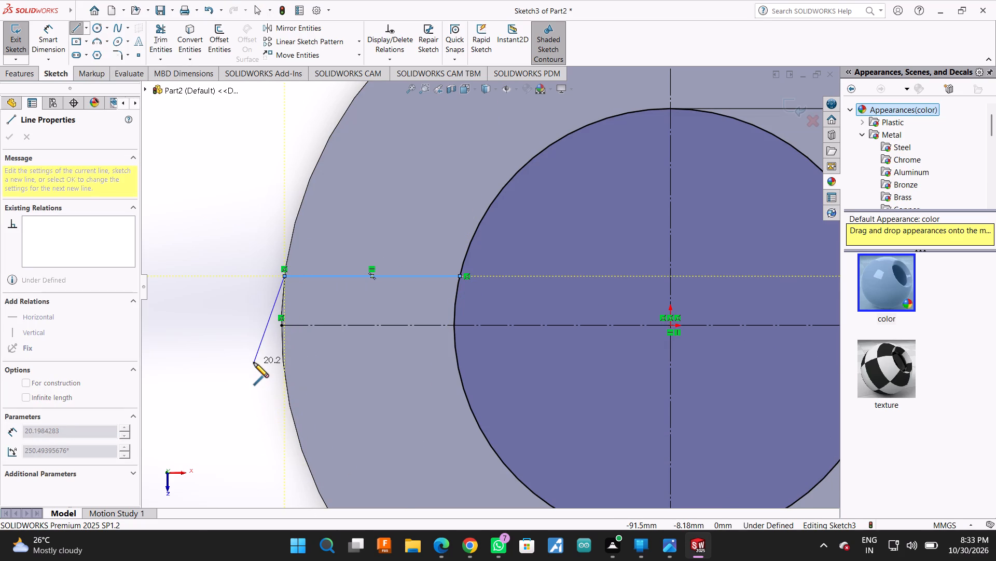
key("Escape")
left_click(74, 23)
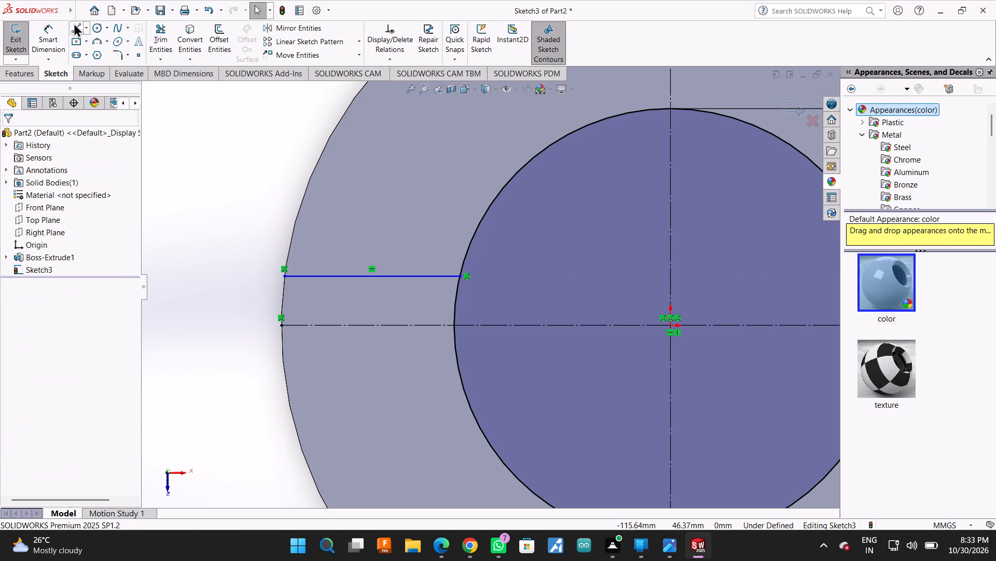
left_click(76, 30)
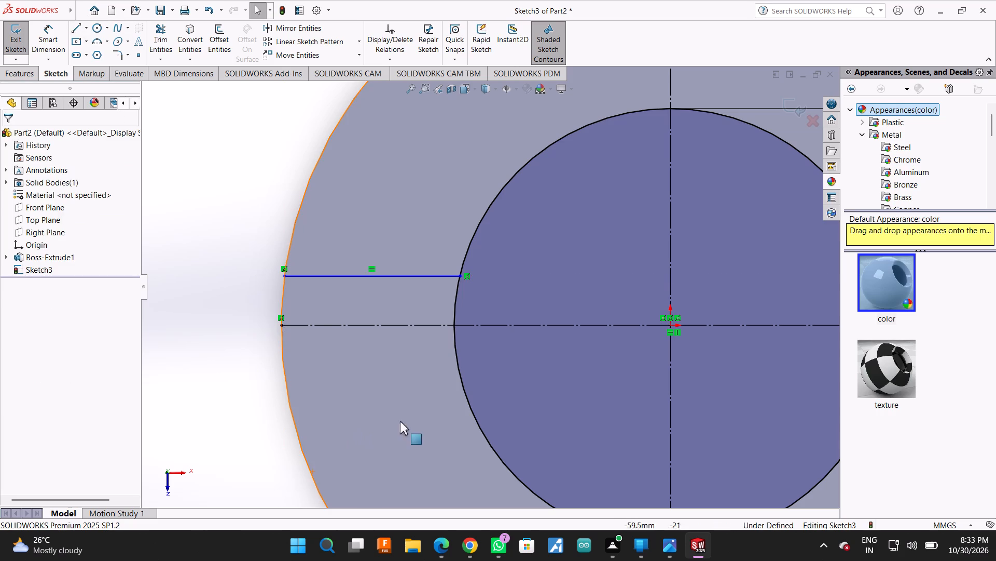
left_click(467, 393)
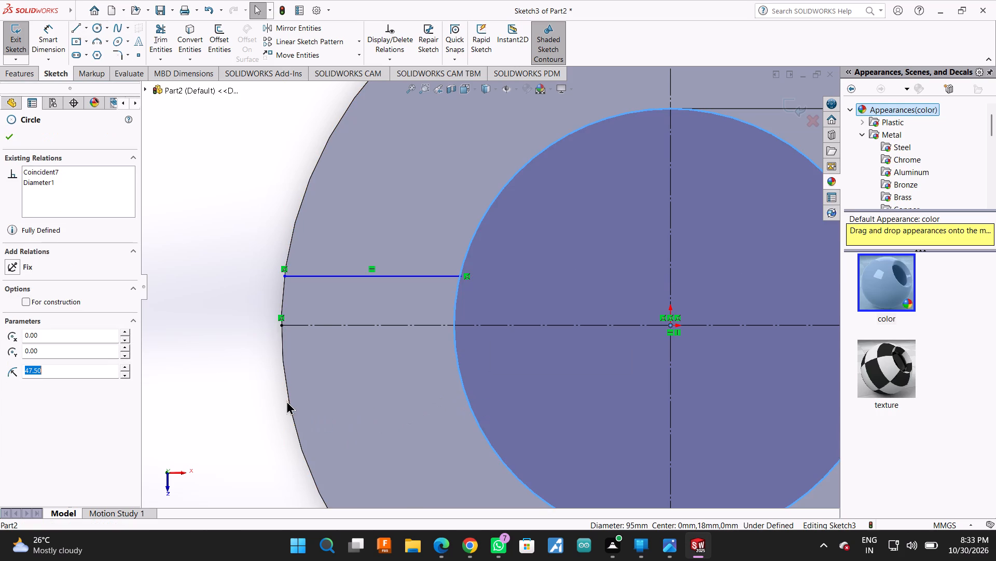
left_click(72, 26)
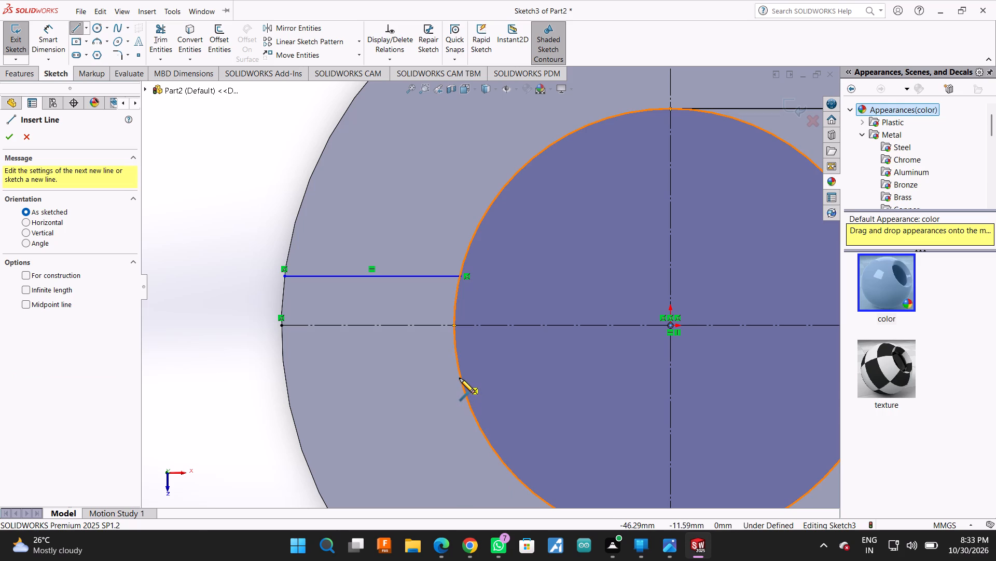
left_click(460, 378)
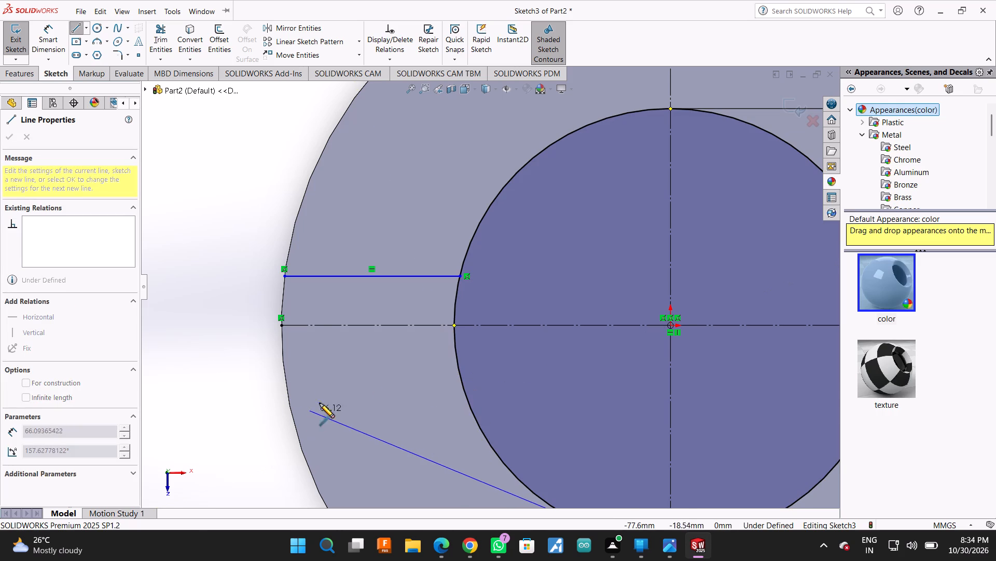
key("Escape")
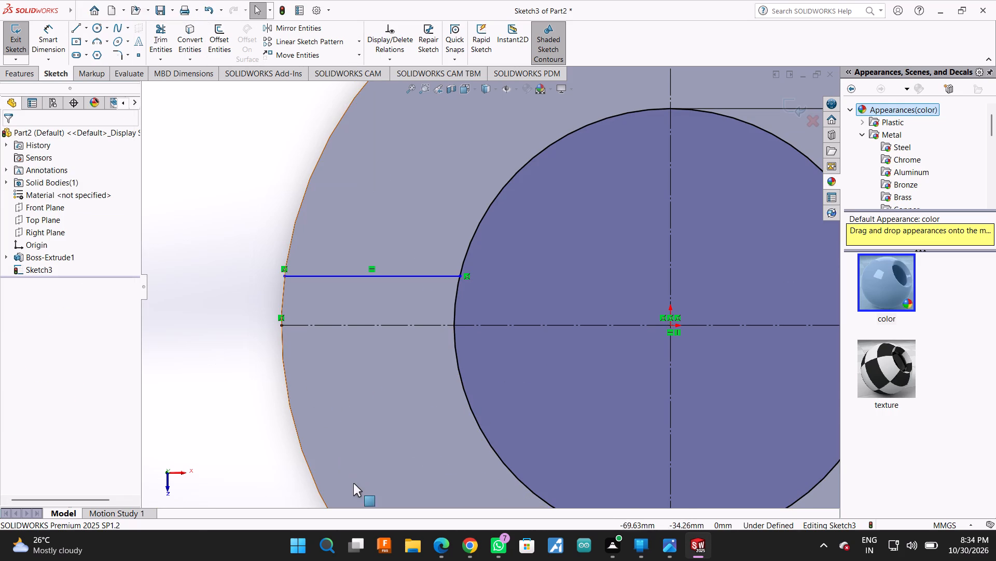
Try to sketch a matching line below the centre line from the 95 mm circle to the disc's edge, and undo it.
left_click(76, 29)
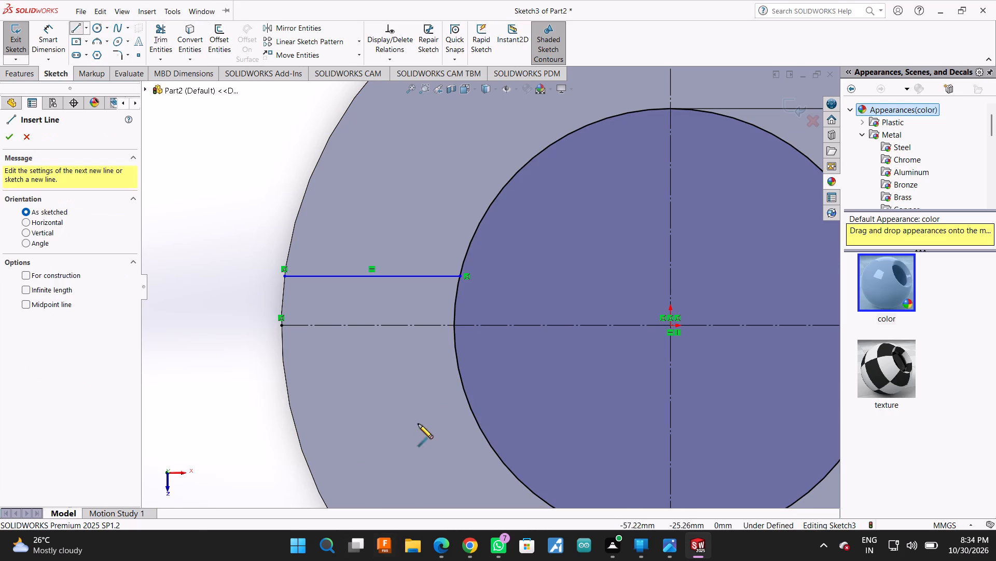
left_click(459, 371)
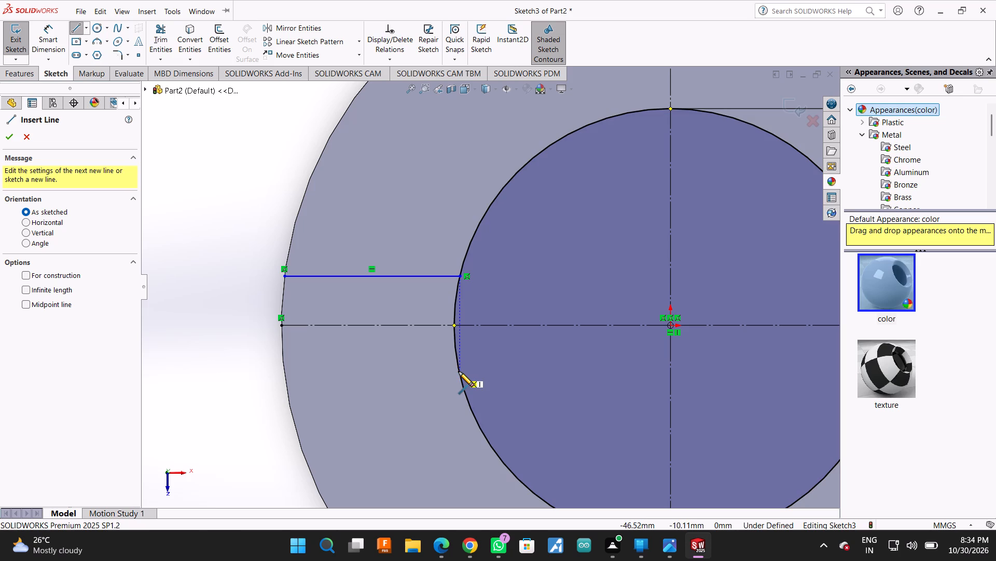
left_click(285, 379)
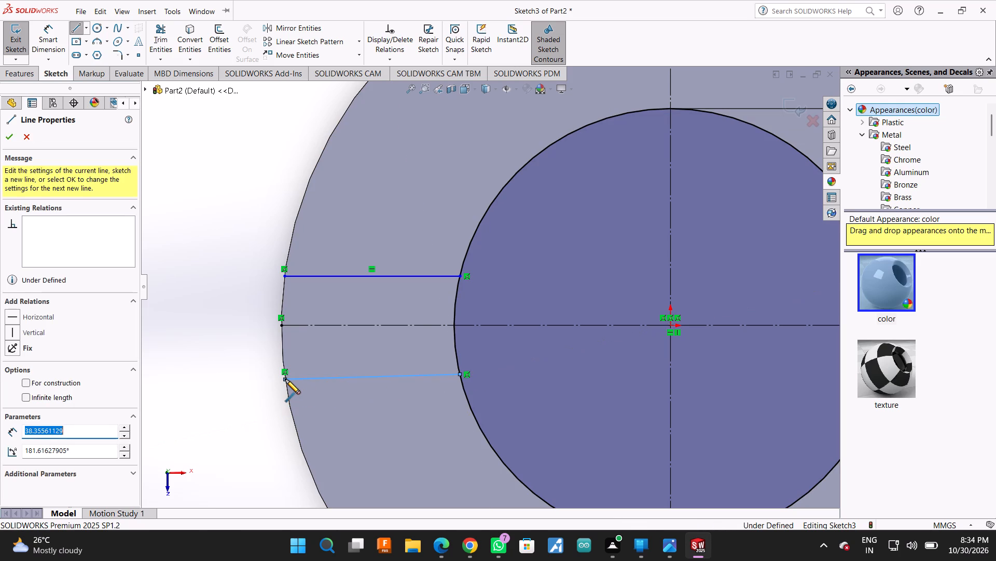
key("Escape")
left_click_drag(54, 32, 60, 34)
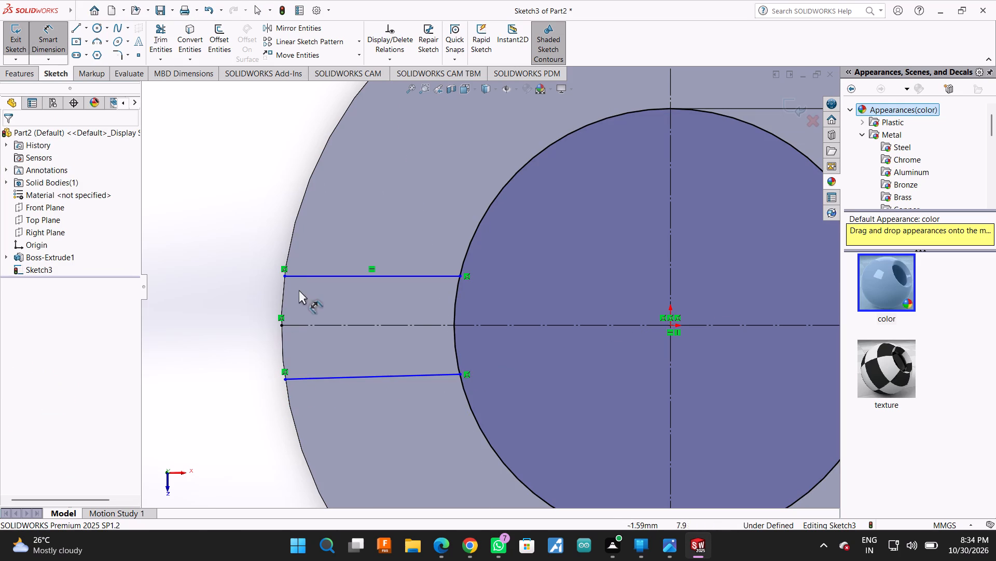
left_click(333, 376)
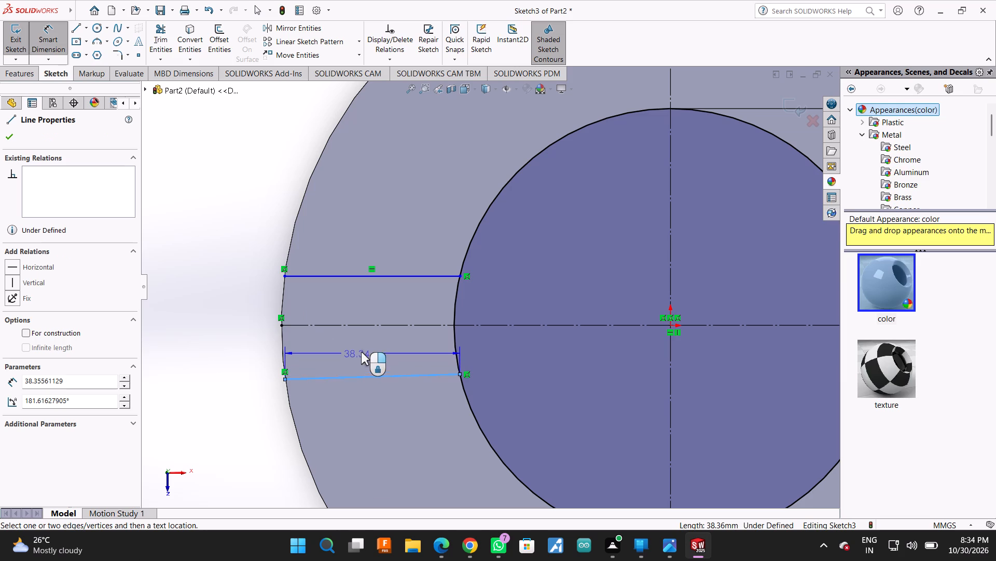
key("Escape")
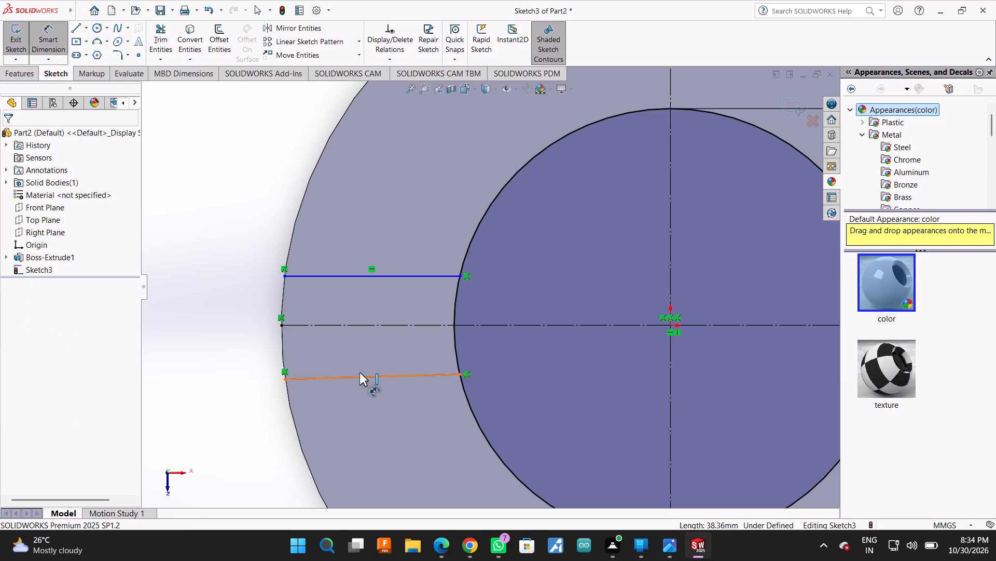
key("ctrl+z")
Sketch a horizontal line about 38 mm long, about 11 mm below the centre line, from the 95 mm circle to the disc's edge.
left_click(74, 23)
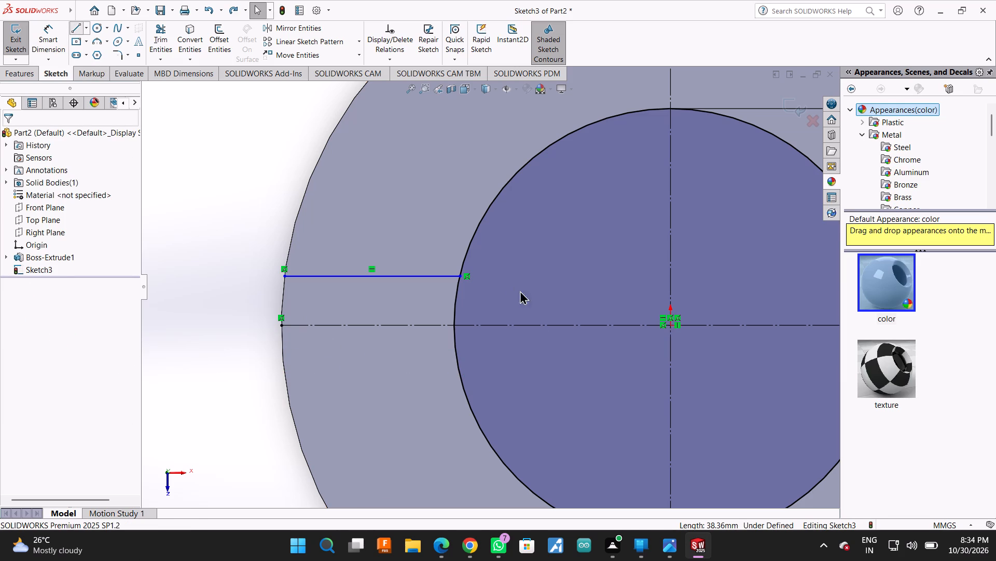
left_click(461, 372)
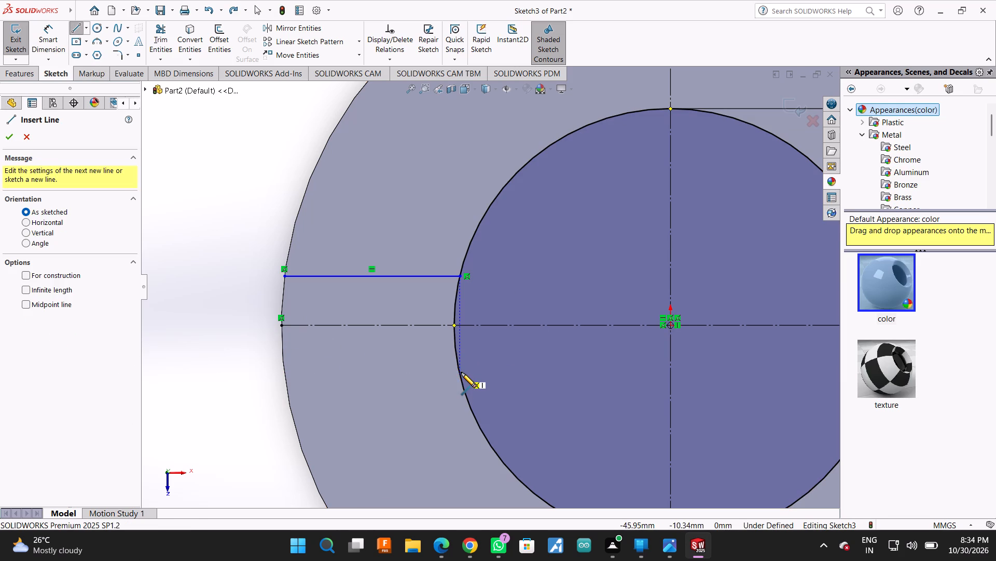
left_click(284, 372)
key("Escape")
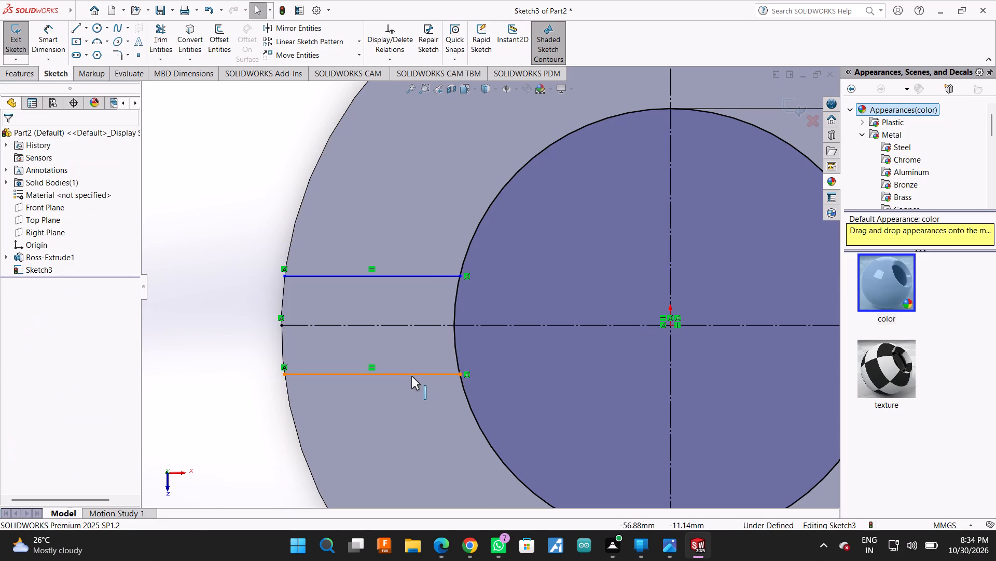
Dimension the lower line's distance from the horizontal centre line as 15/2, giving 7.50 mm.
left_click(59, 34)
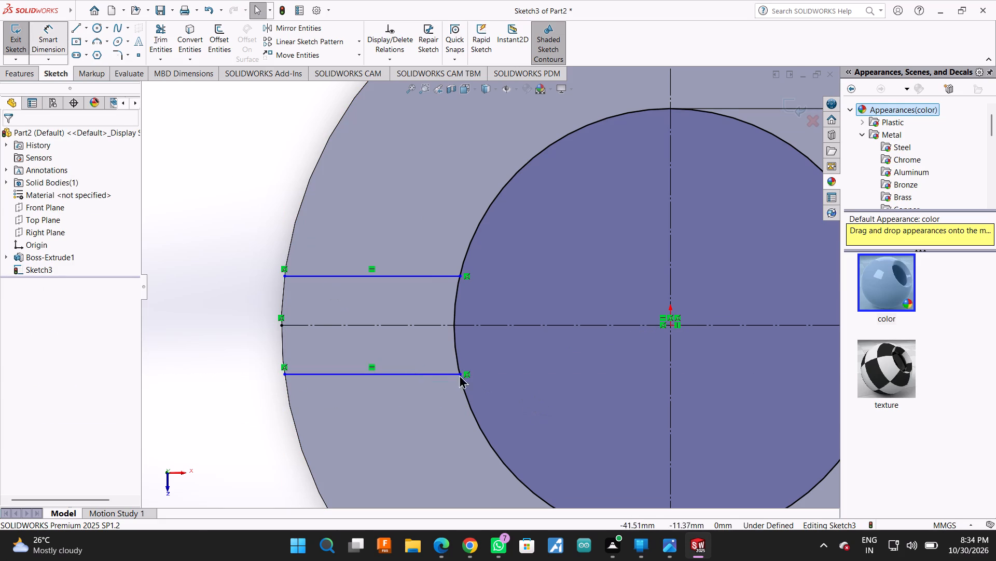
left_click(442, 372, "ctrl")
left_click(437, 323)
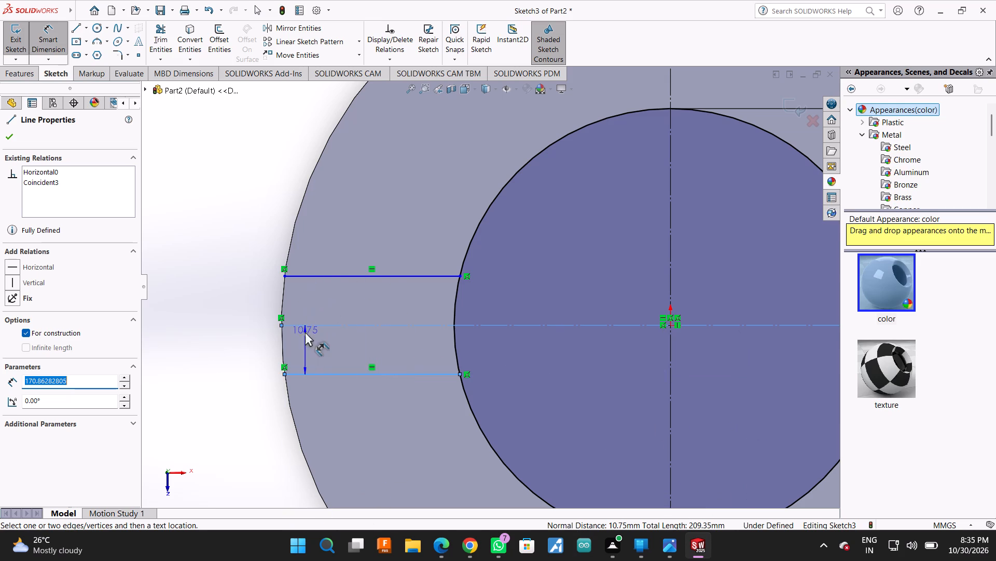
left_click(238, 356)
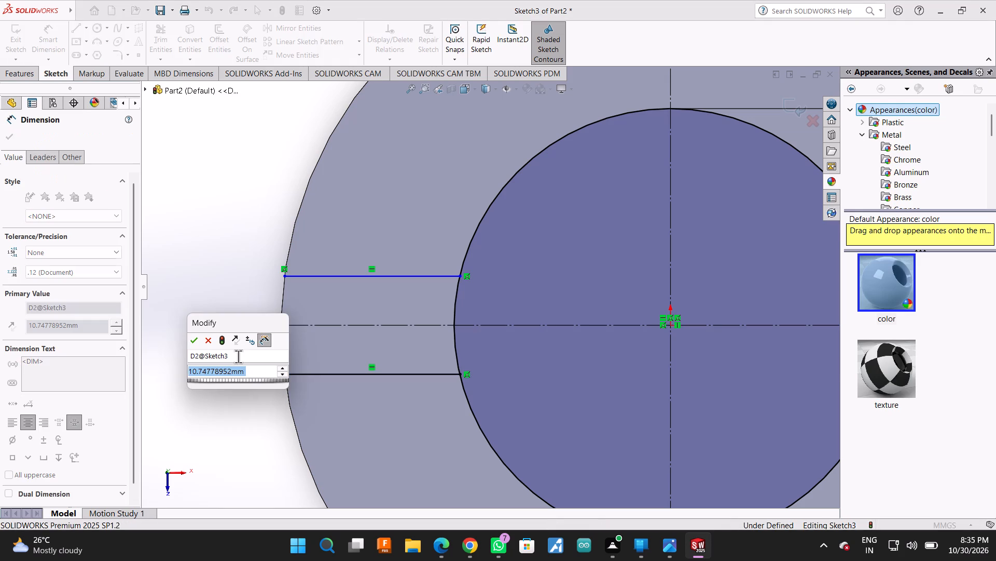
type("15/2")
key("Return")
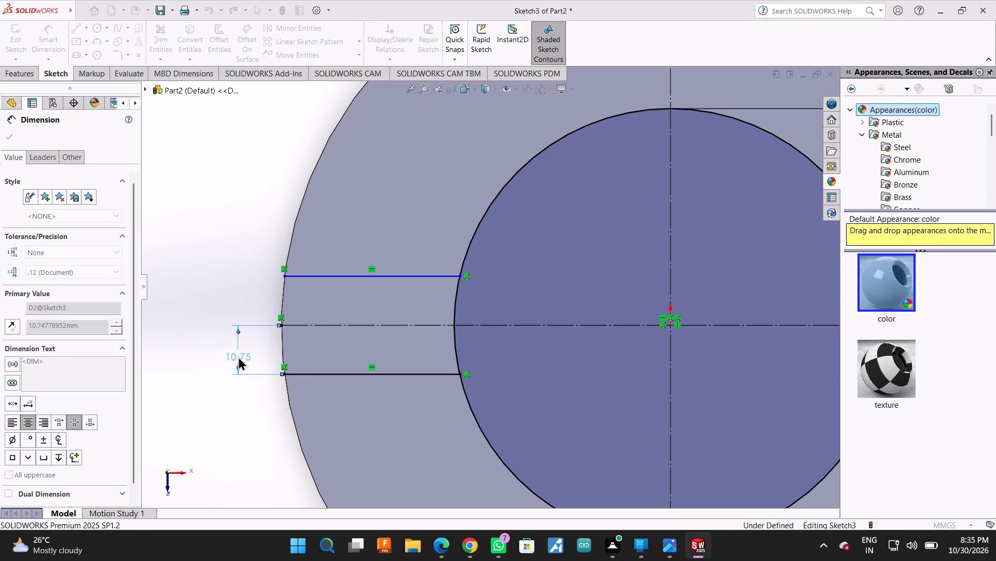
Dimension the upper line's distance from the horizontal centre line as 15/2, giving 7.50 mm.
left_click(379, 279)
left_click(384, 324)
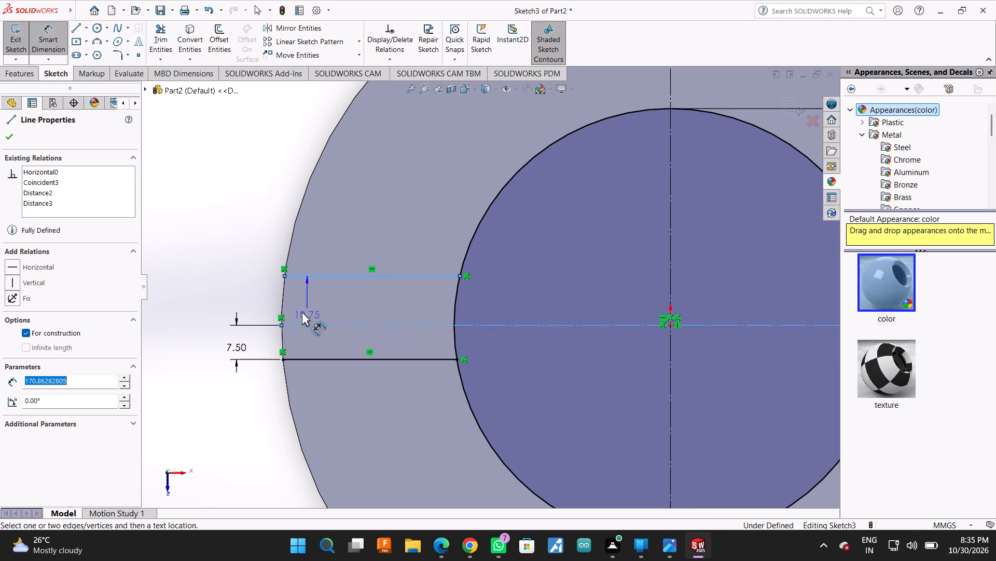
left_click(244, 296)
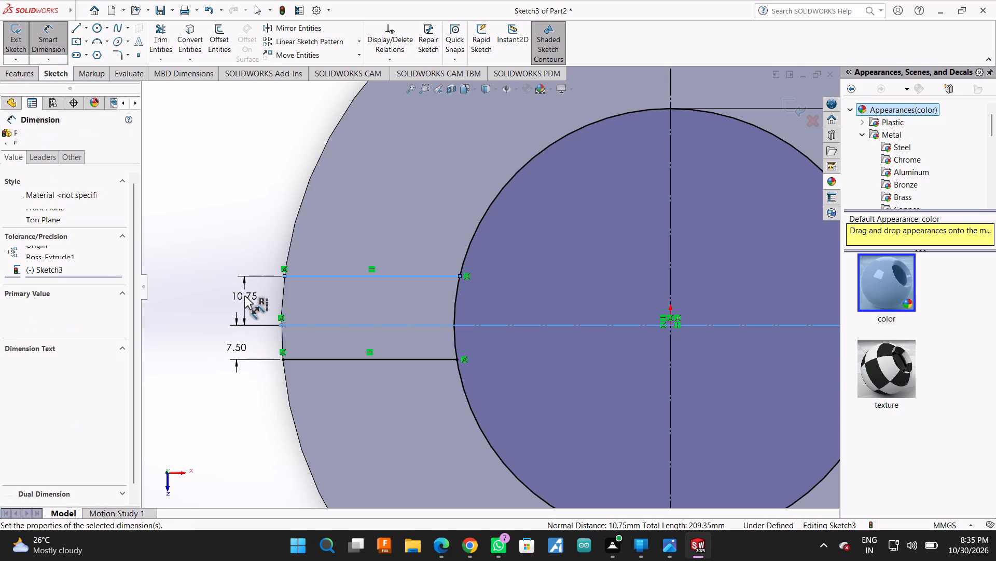
key("7")
key("BackSpace")
type("15/2")
key("Return")
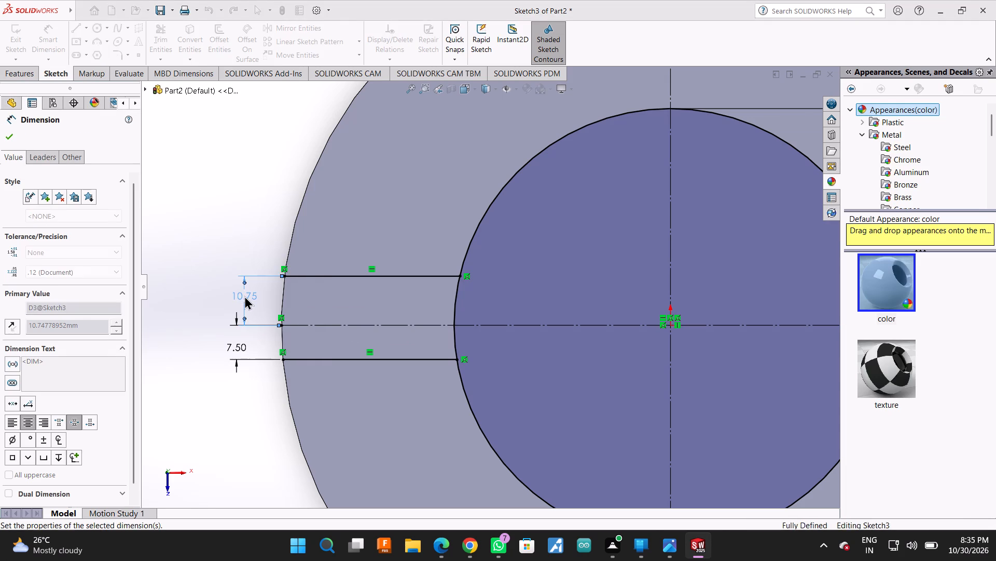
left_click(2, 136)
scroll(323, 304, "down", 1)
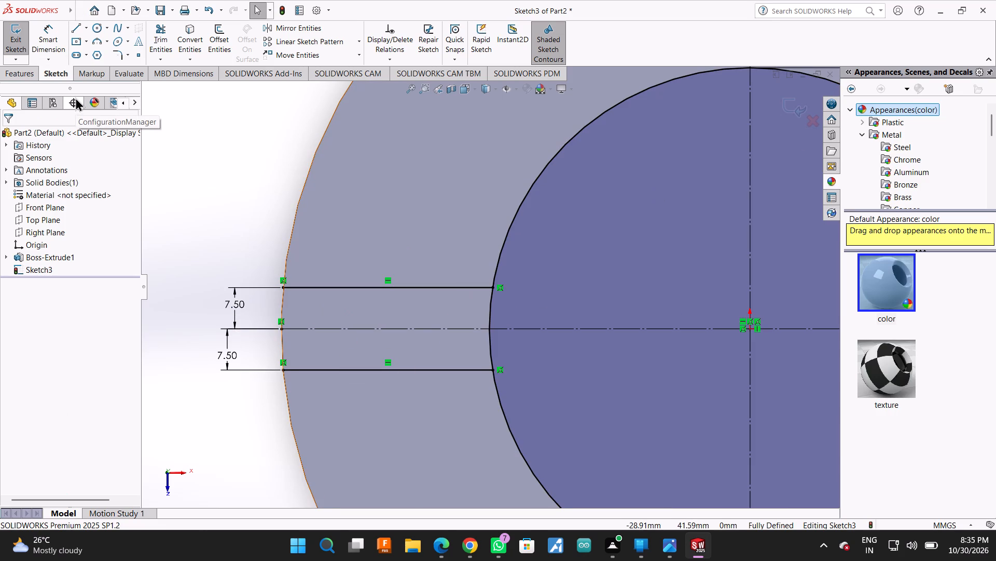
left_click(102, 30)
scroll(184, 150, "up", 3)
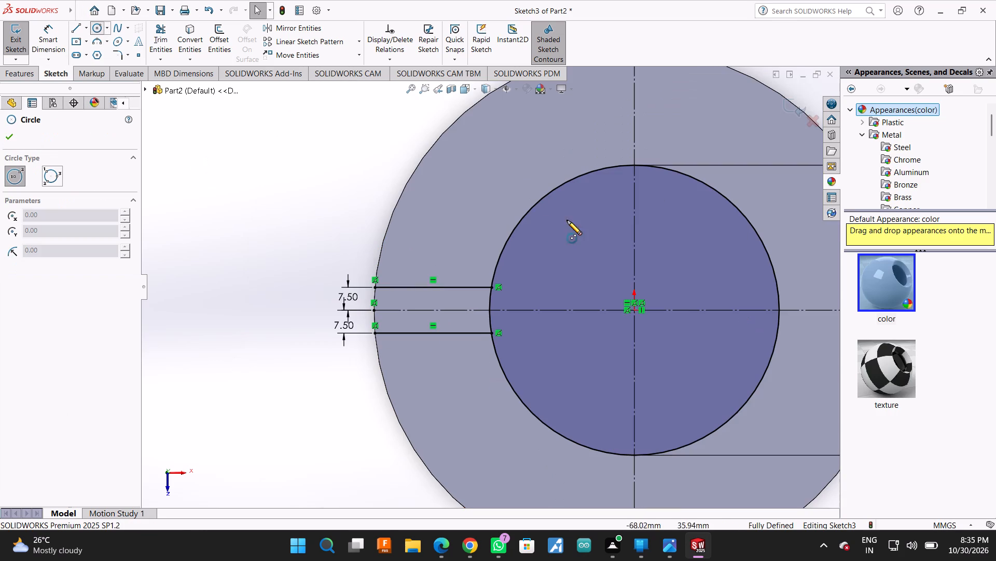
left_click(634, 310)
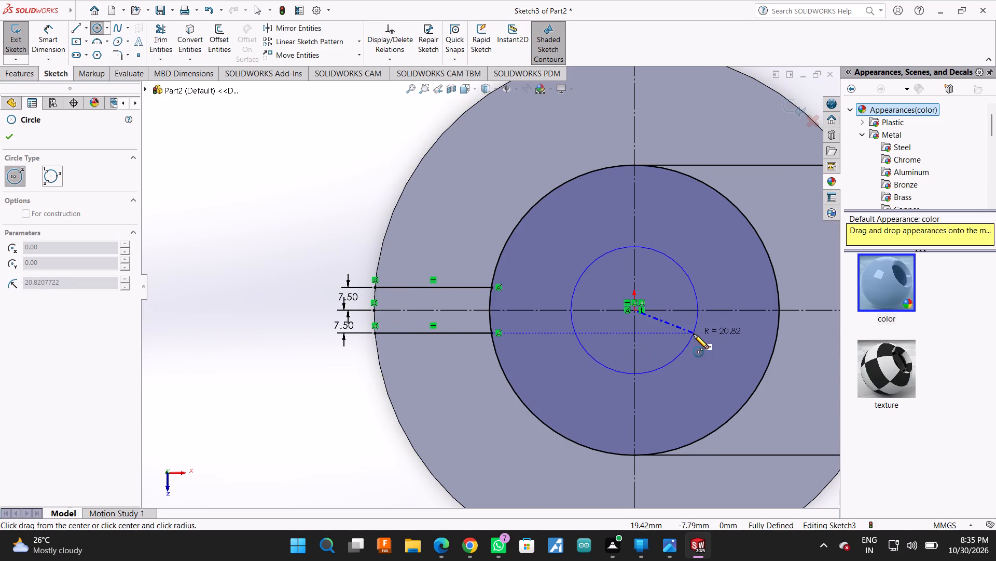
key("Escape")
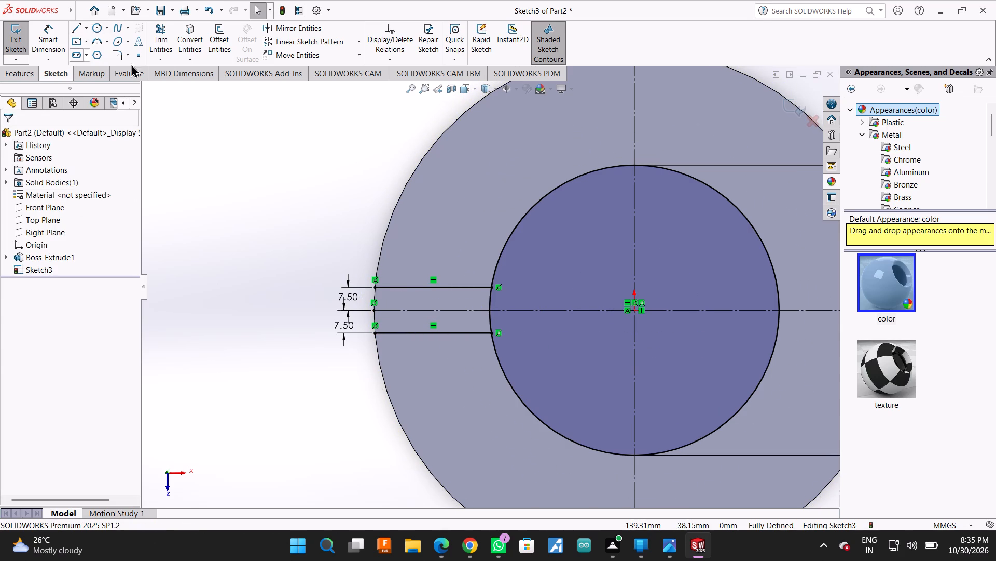
Sketch a horizontal line about 38 mm long from the 95 mm circle to the disc's opposite edge, level with the existing upper line.
left_click(72, 27)
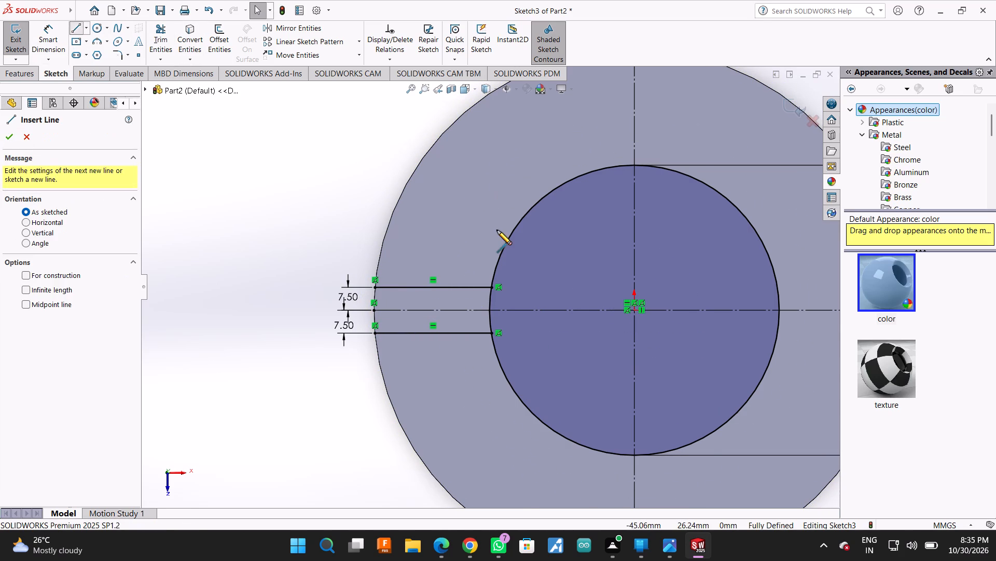
scroll(497, 230, "up", 1)
scroll(722, 295, "down", 1)
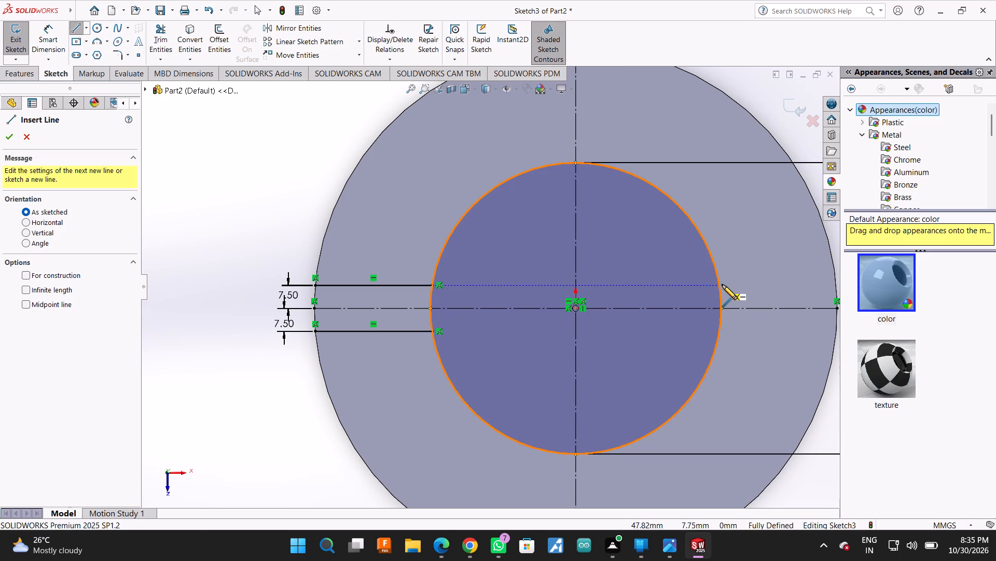
left_click(717, 286)
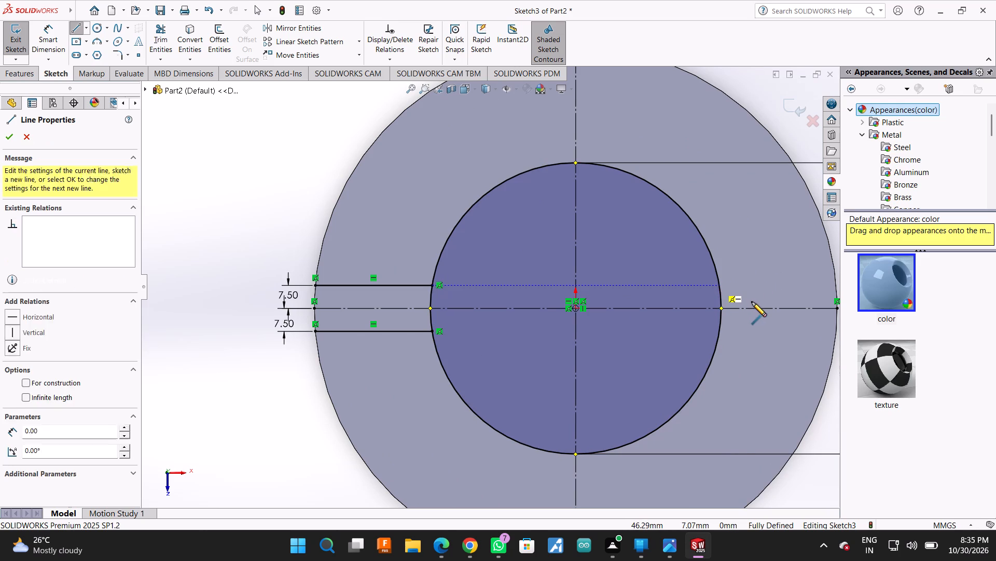
scroll(758, 293, "down", 2)
scroll(687, 279, "up", 2)
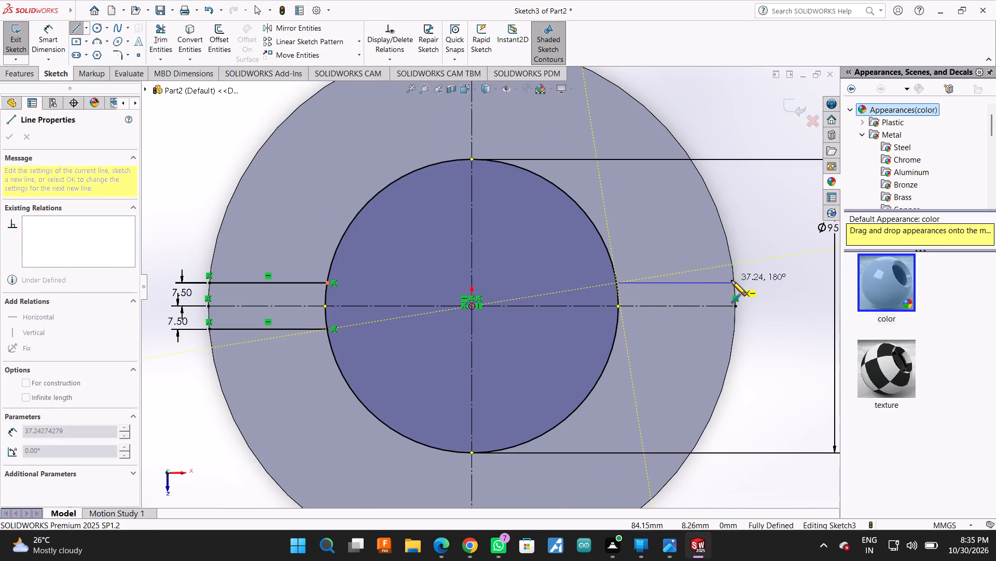
left_click(735, 285)
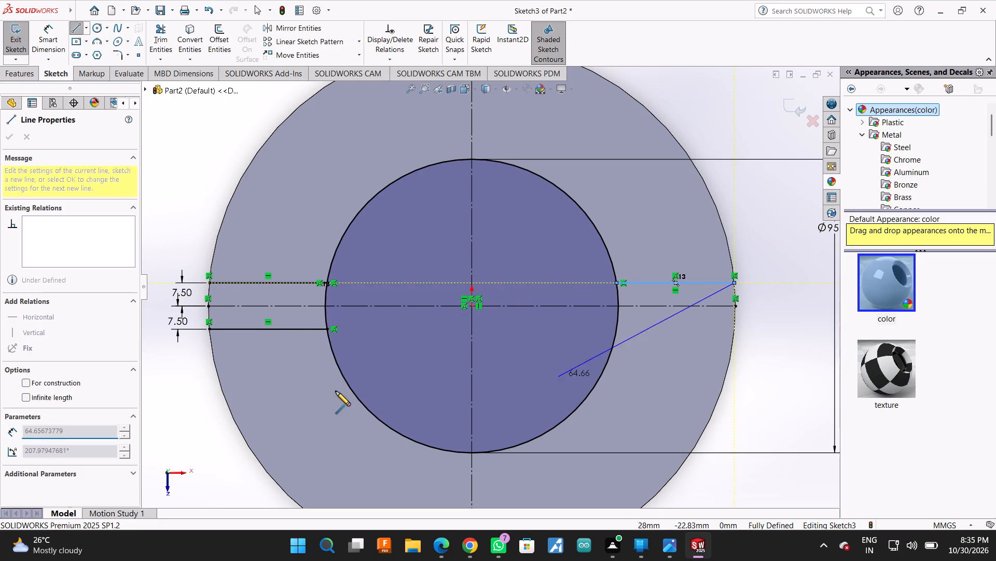
left_click(73, 28)
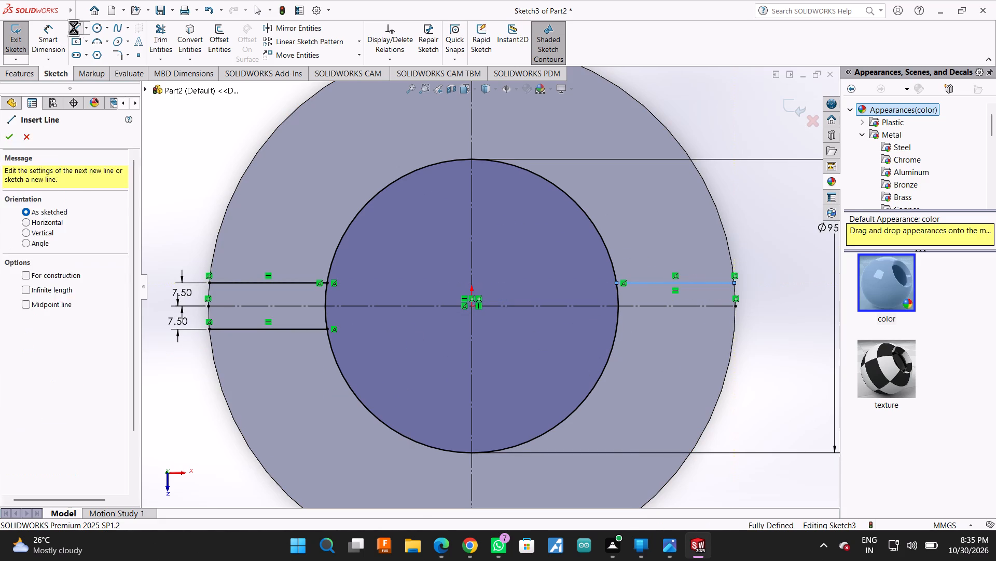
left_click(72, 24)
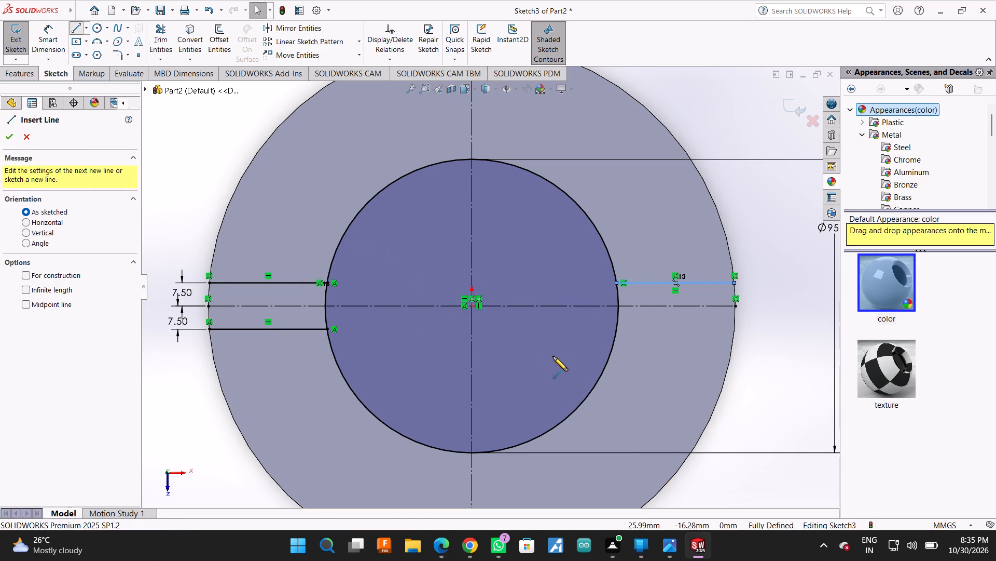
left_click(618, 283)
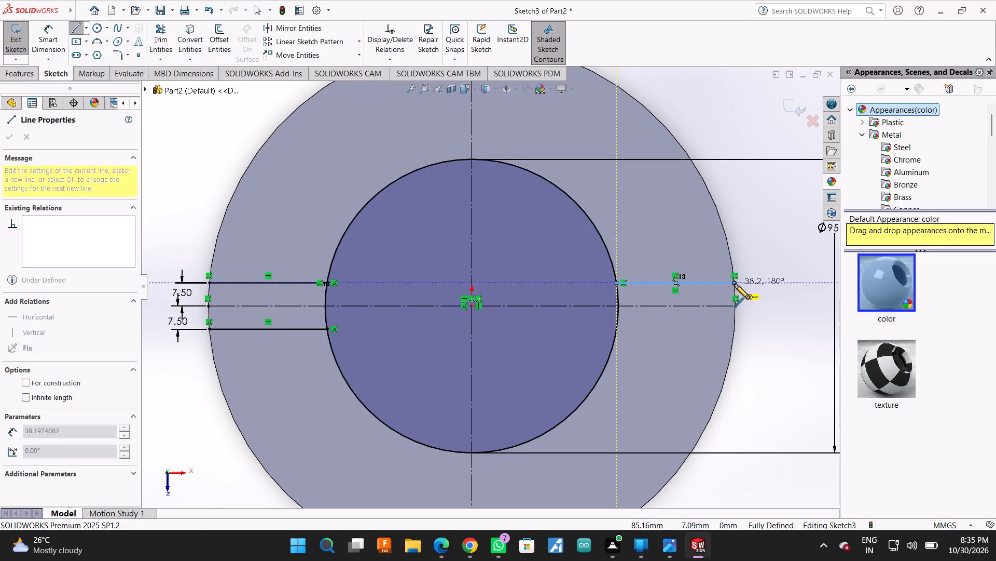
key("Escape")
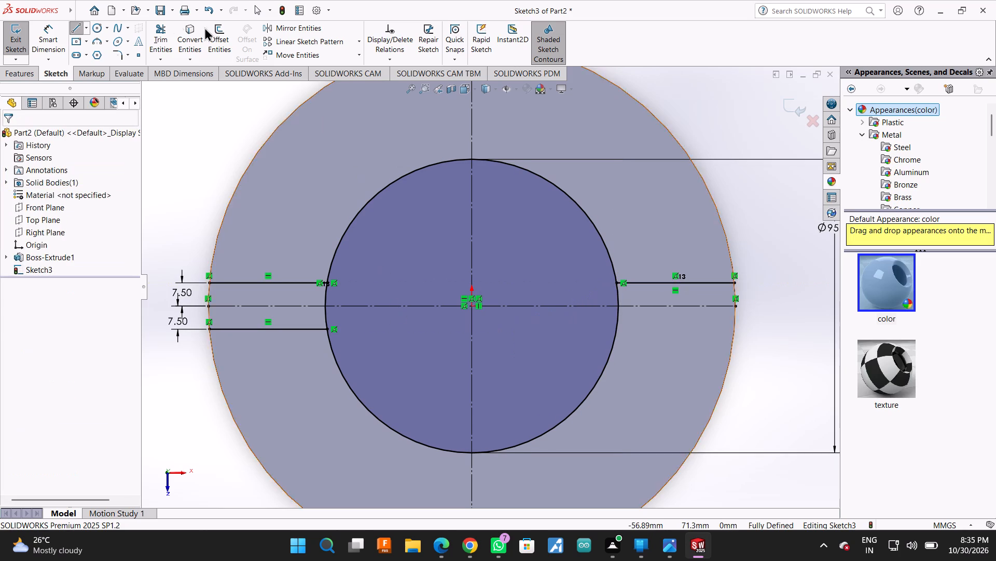
Sketch a horizontal line about 38 mm long from the 95 mm circle to the same disc edge, level with the existing lower line.
left_click(73, 25)
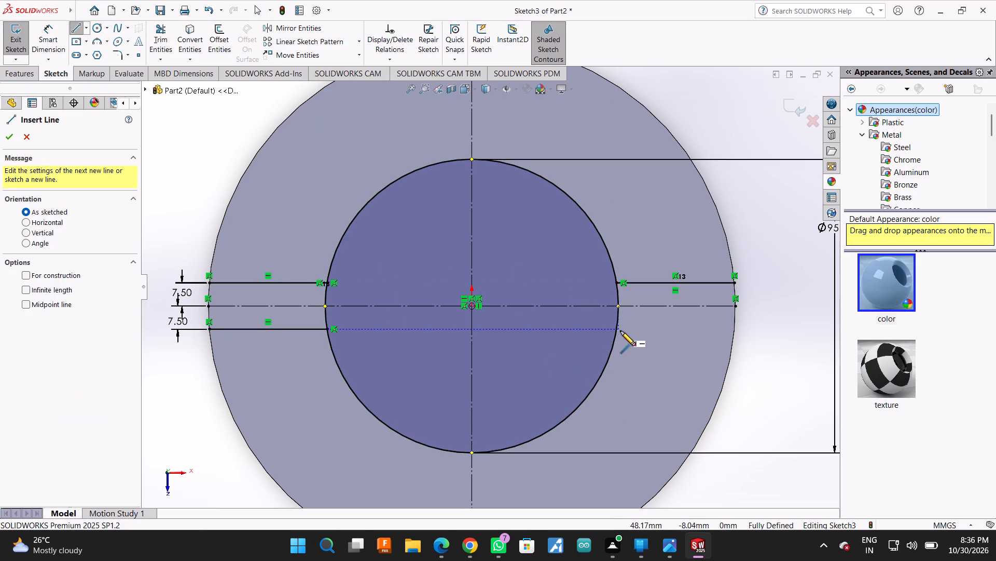
left_click(617, 330)
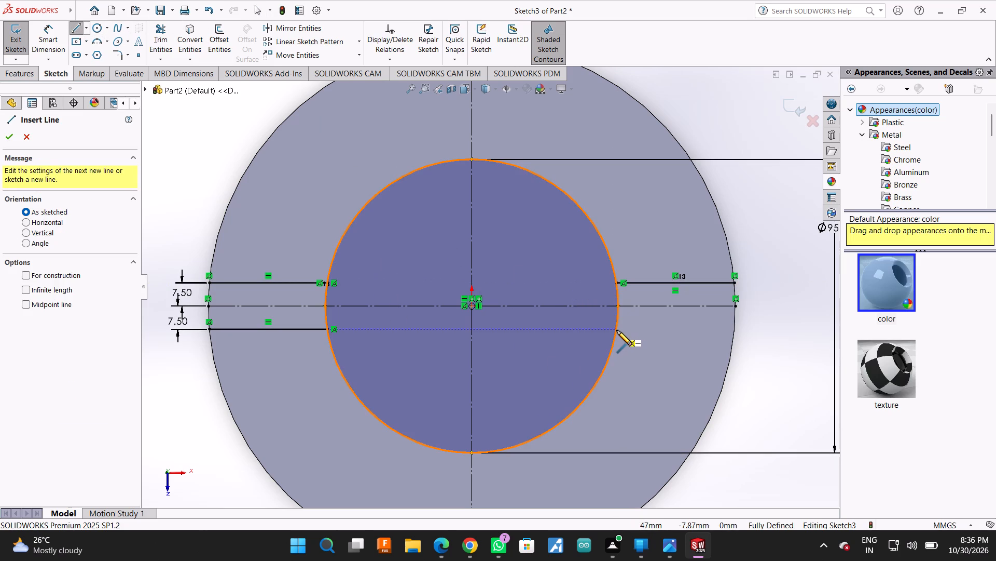
left_click(734, 328)
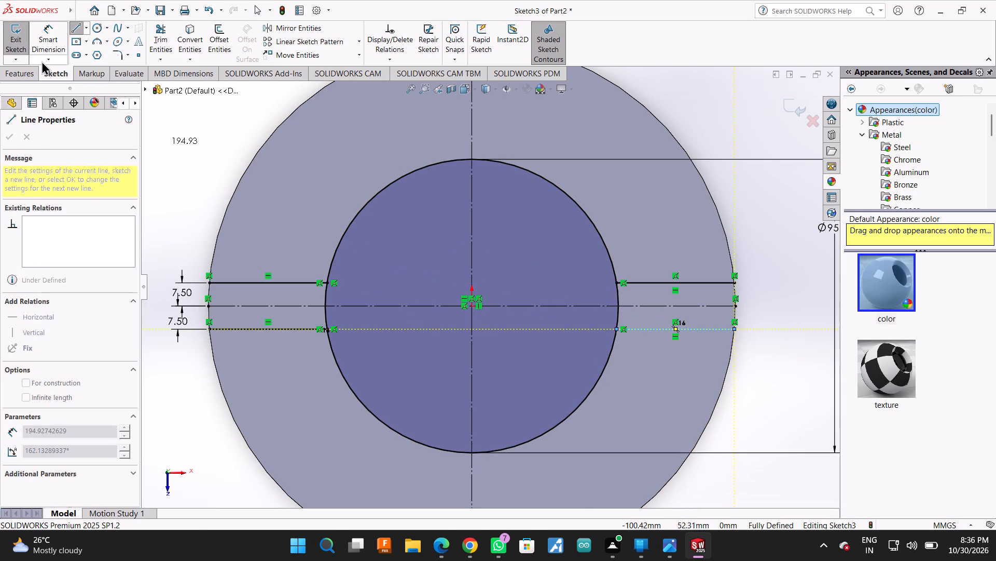
Add a driven dimension for the new upper line's distance from the horizontal centre line.
left_click(54, 34)
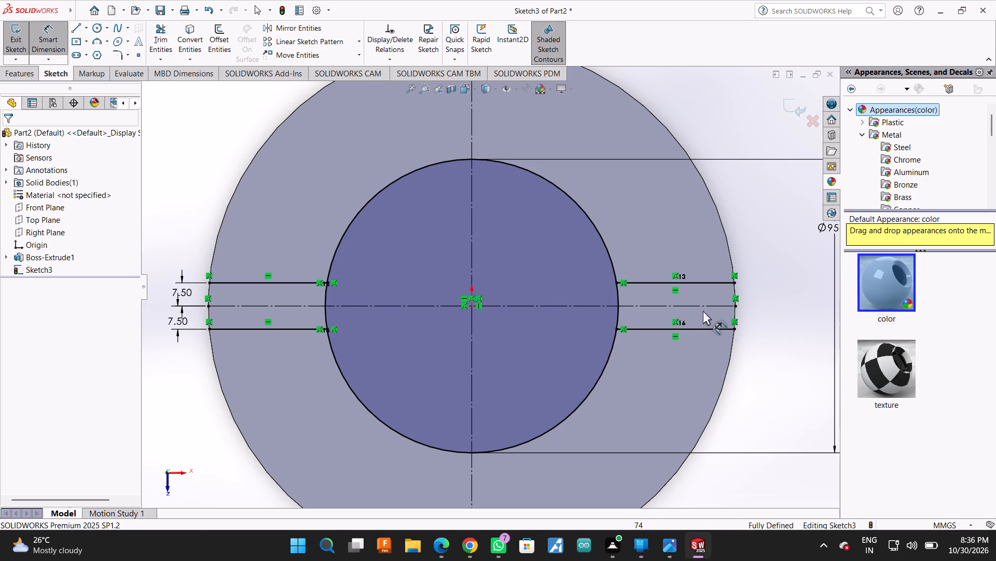
left_click(702, 304)
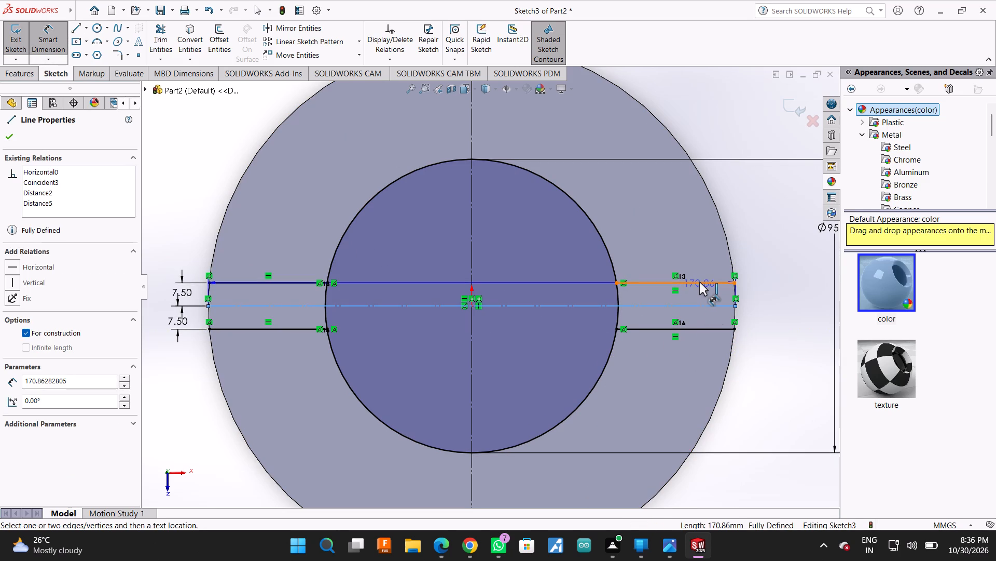
left_click(699, 282)
left_click(769, 293)
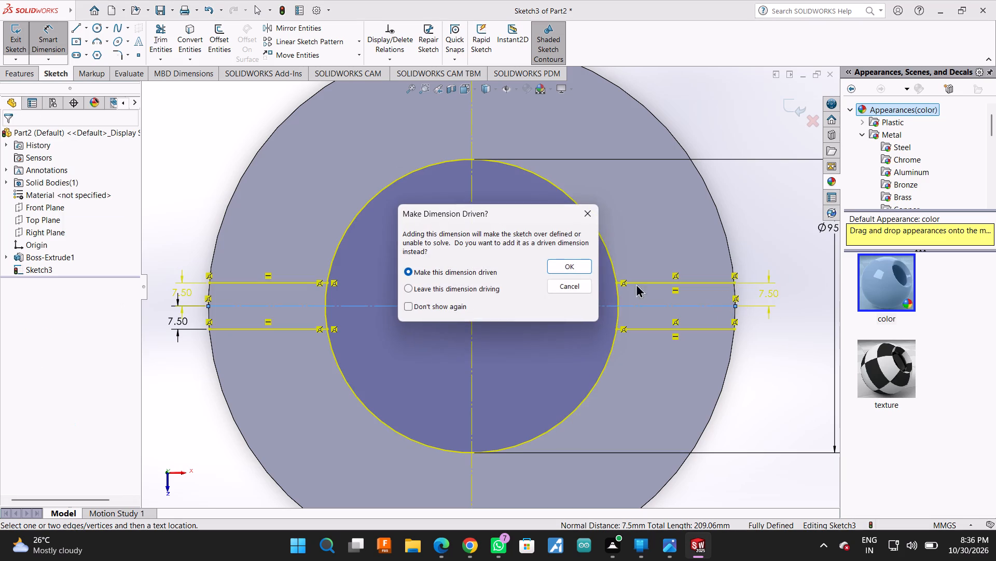
left_click(587, 271)
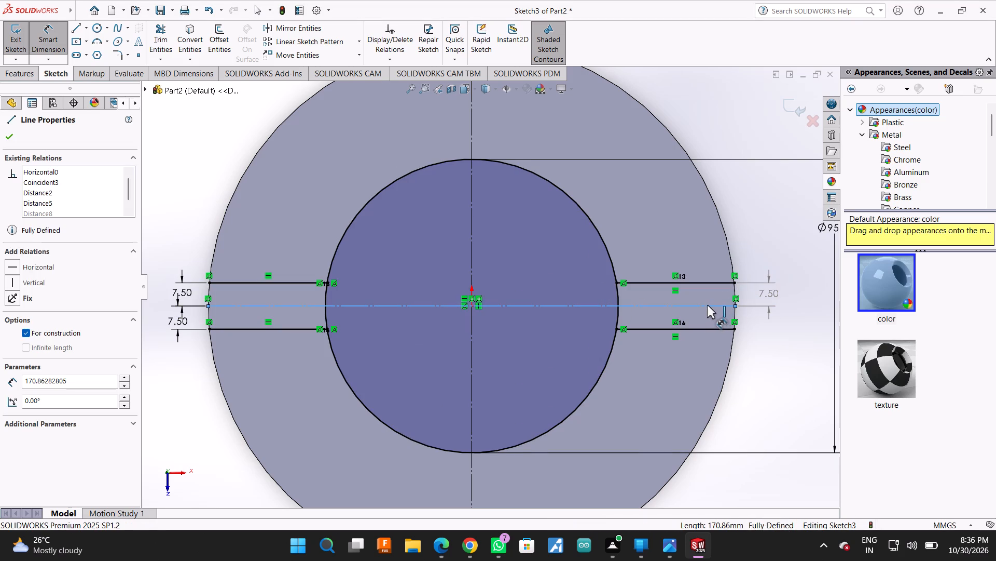
Add a driven dimension for the new lower line's distance from the horizontal centre line.
left_click(707, 305)
left_click(702, 327)
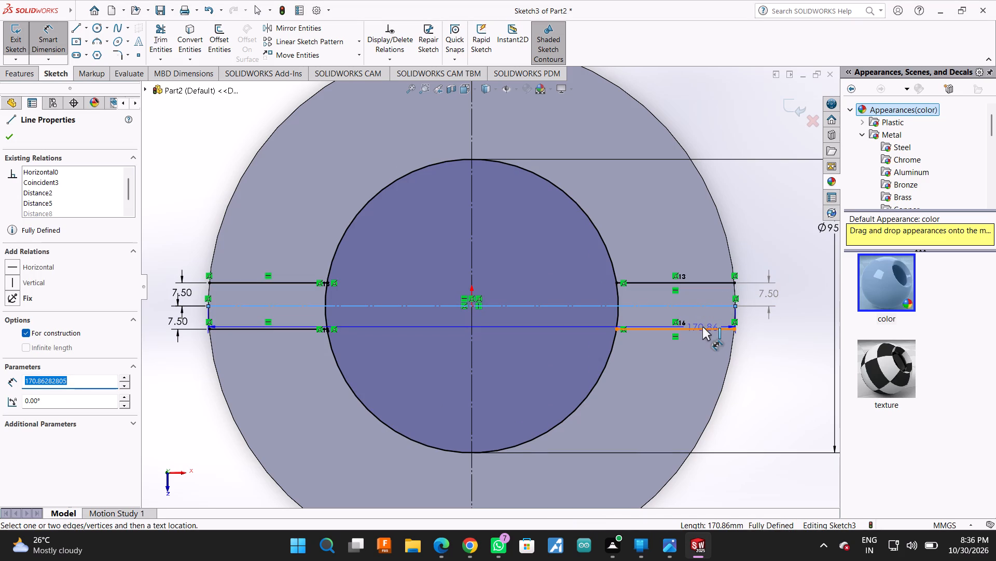
left_click(759, 322)
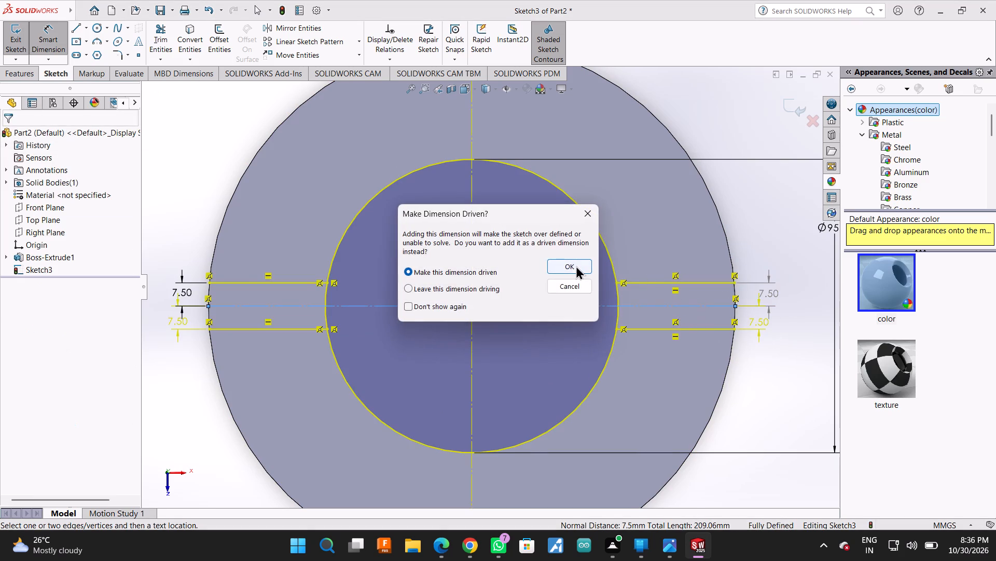
left_click(576, 265)
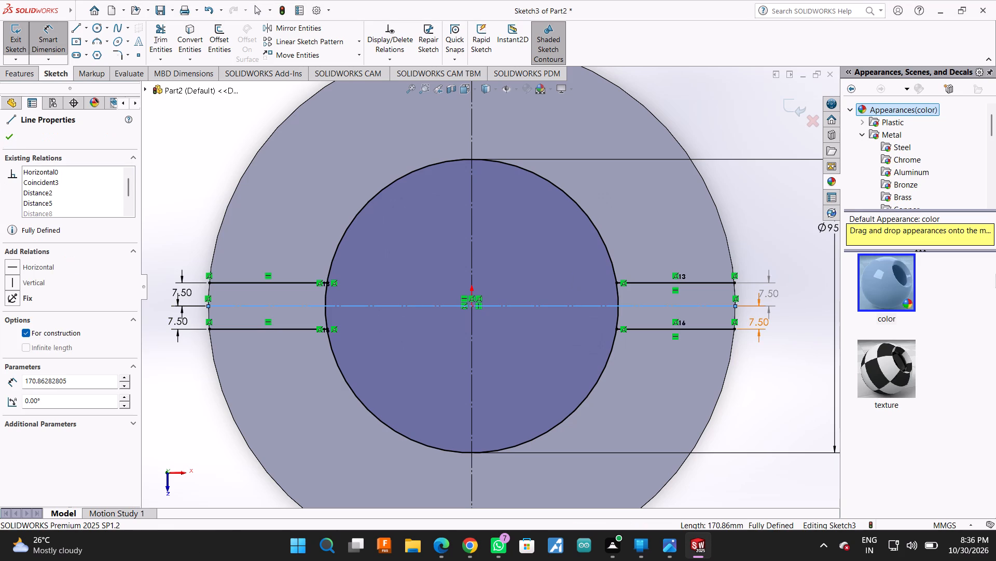
left_click(12, 139)
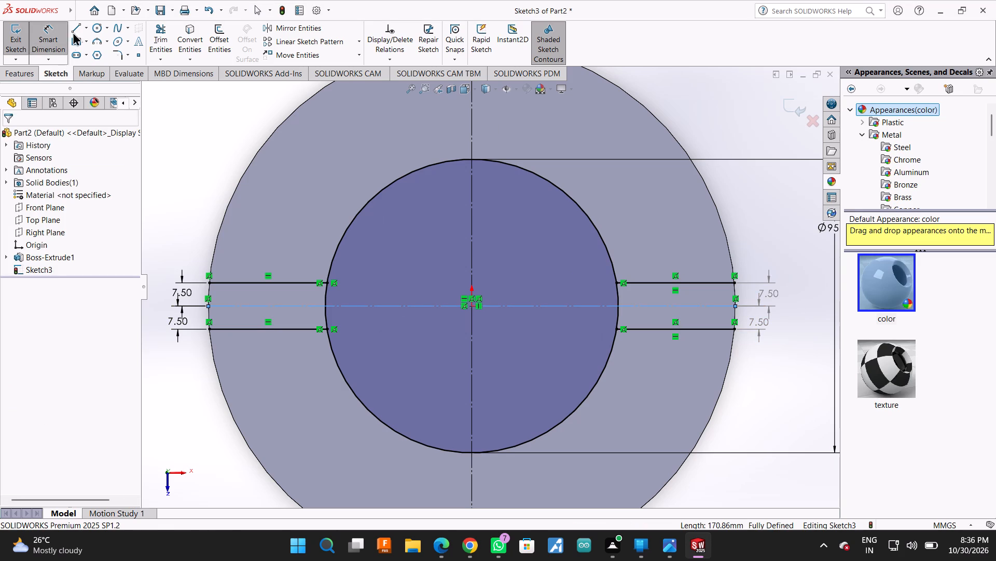
Sketch a circle centred on the origin with its radius snapped to the disc's outer edge, about 85.43 mm.
left_click(94, 29)
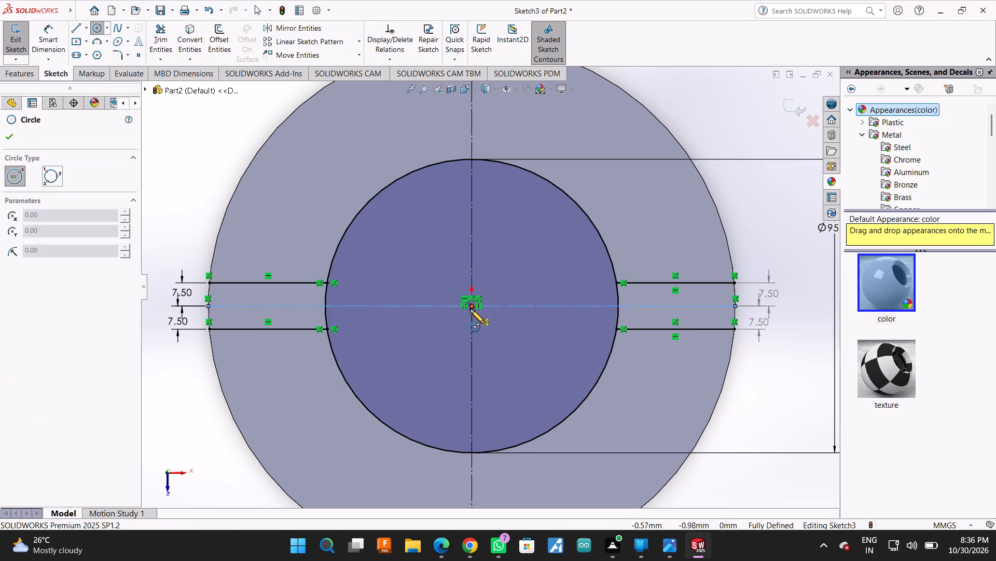
left_click(470, 309)
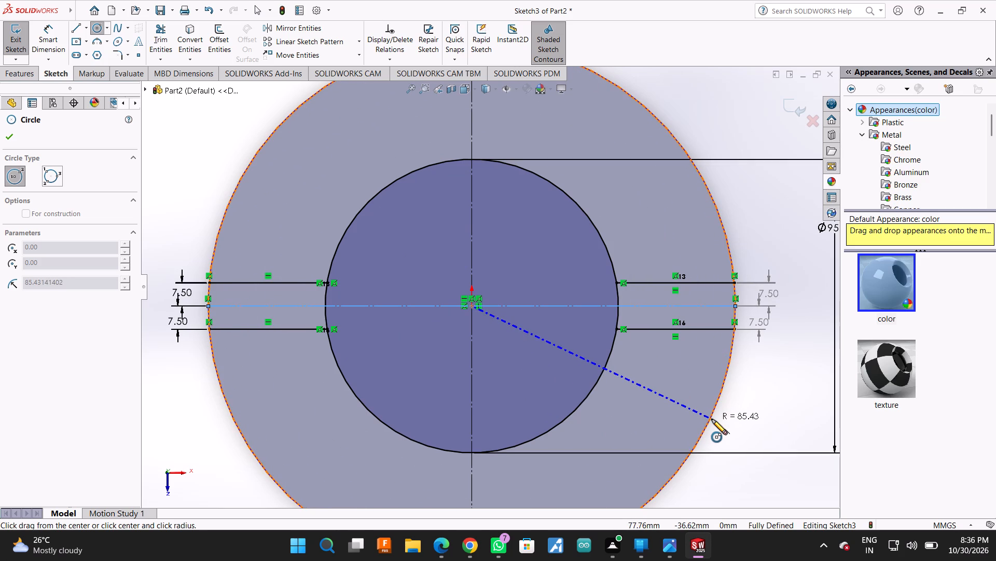
left_click(712, 419)
left_click(13, 138)
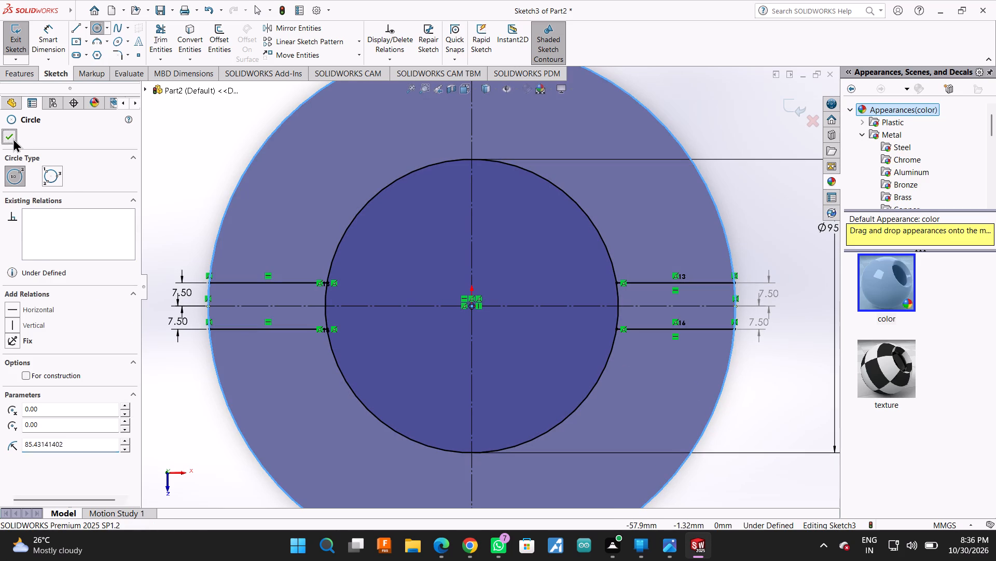
Trim the outer circle's arcs above and below the two slots, keeping only the short arcs that close the slot ends.
left_click(161, 23)
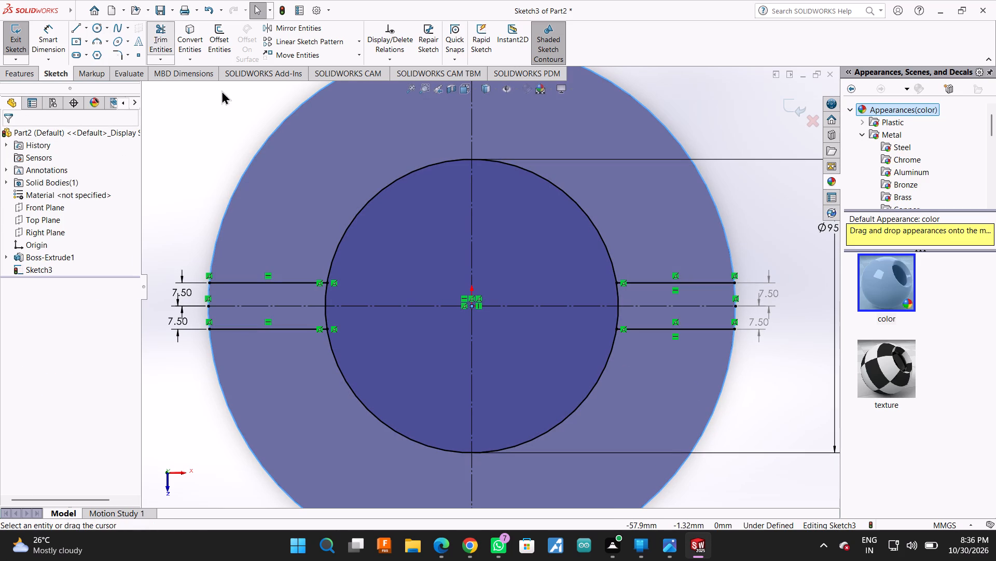
left_click_drag(246, 122, 298, 179)
scroll(302, 193, "up", 2)
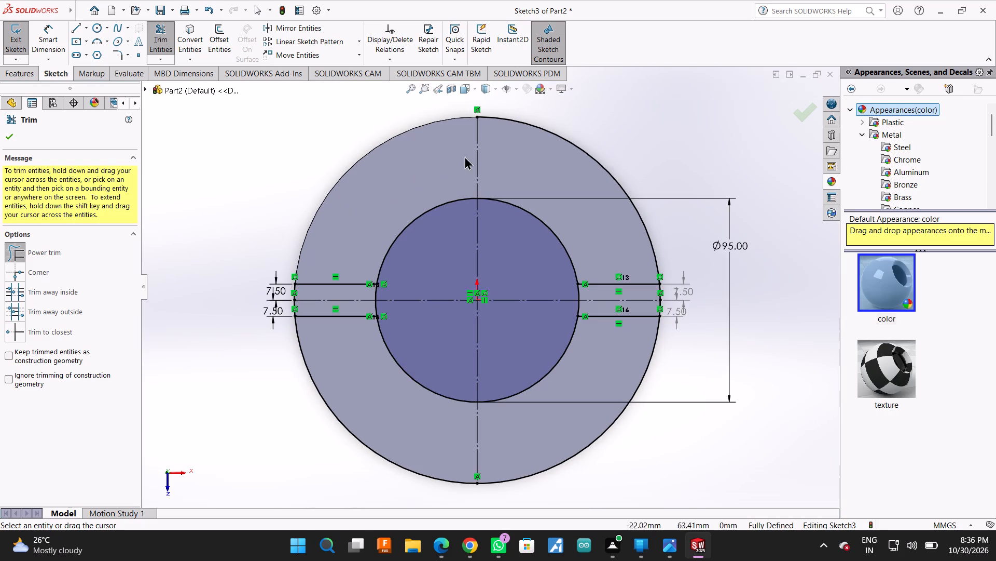
left_click_drag(583, 124, 546, 166)
left_click_drag(569, 416, 599, 453)
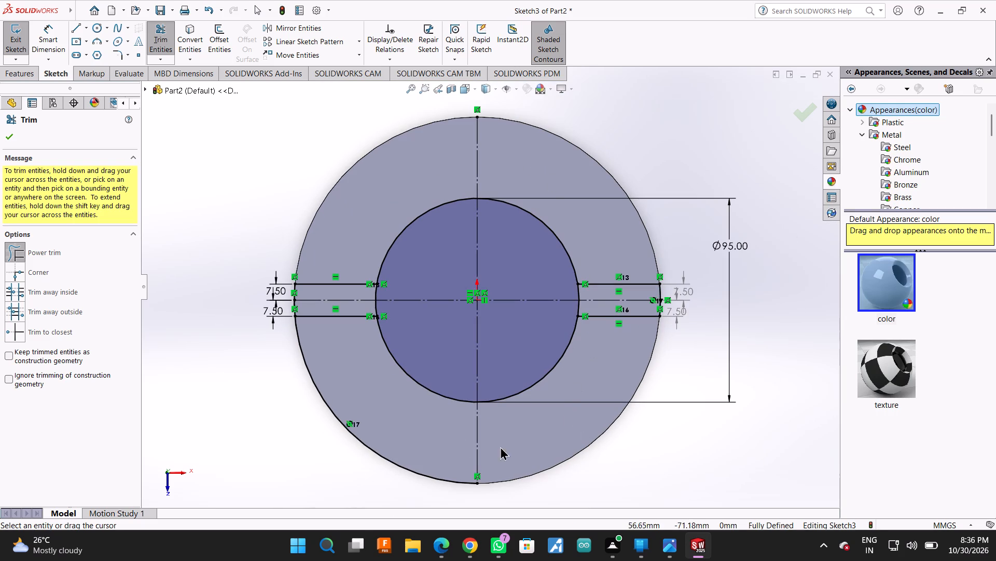
left_click_drag(382, 416, 348, 446)
Trim the 95 mm circle's arcs between the slot lines on both sides, joining the circle and both slots into one profile.
scroll(356, 319, "down", 2)
scroll(426, 269, "down", 2)
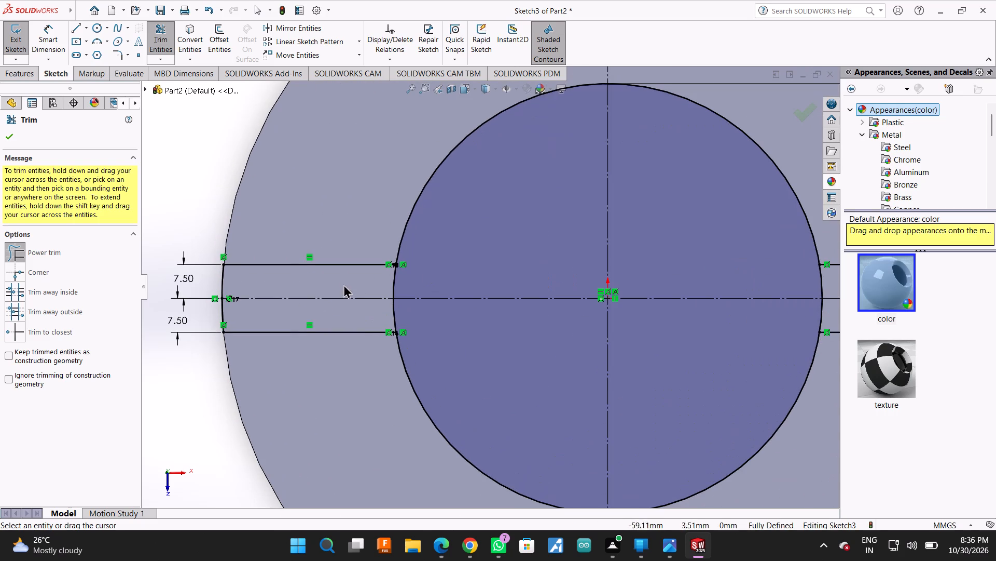
left_click_drag(368, 277, 405, 278)
left_click_drag(377, 315, 412, 313)
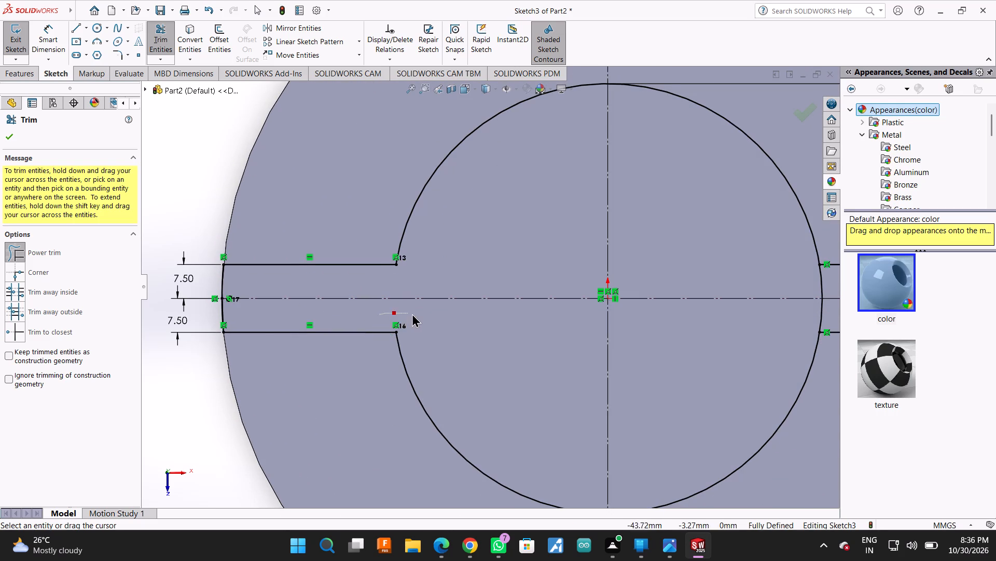
left_click_drag(412, 313, 413, 313)
scroll(372, 319, "up", 2)
left_click_drag(700, 274, 713, 278)
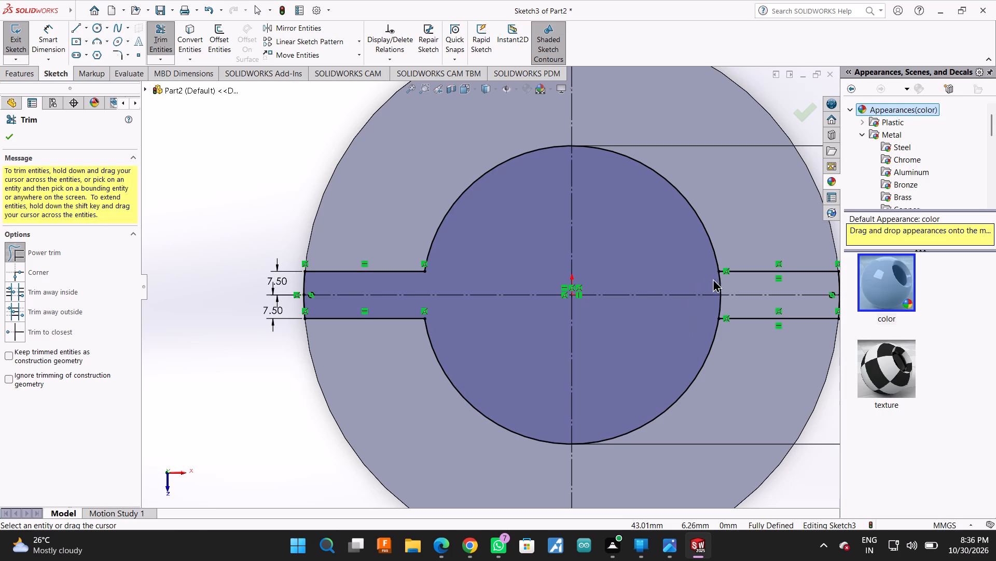
left_click_drag(713, 278, 726, 283)
left_click_drag(742, 310, 702, 317)
scroll(606, 361, "up", 3)
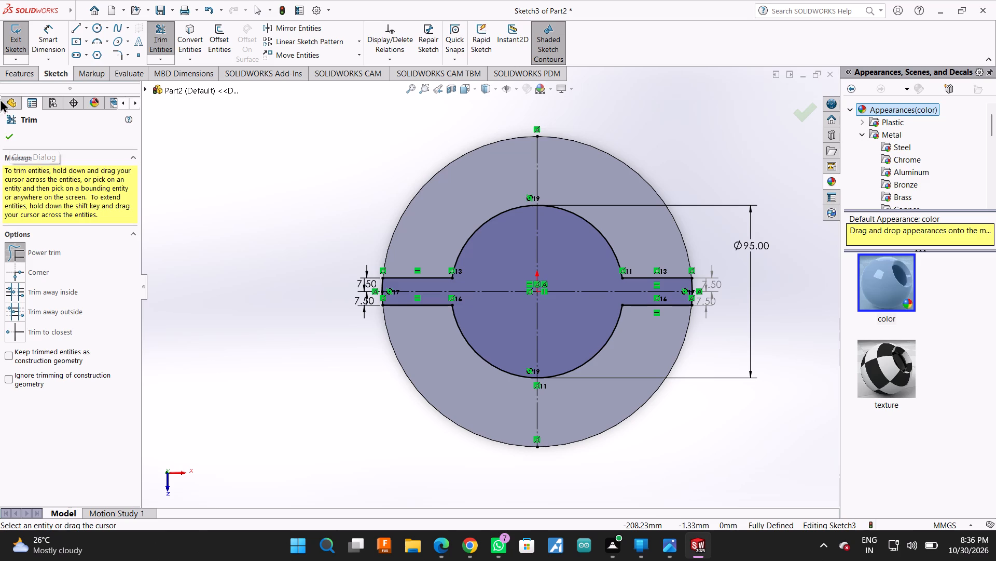
left_click(0, 136)
left_click(8, 136)
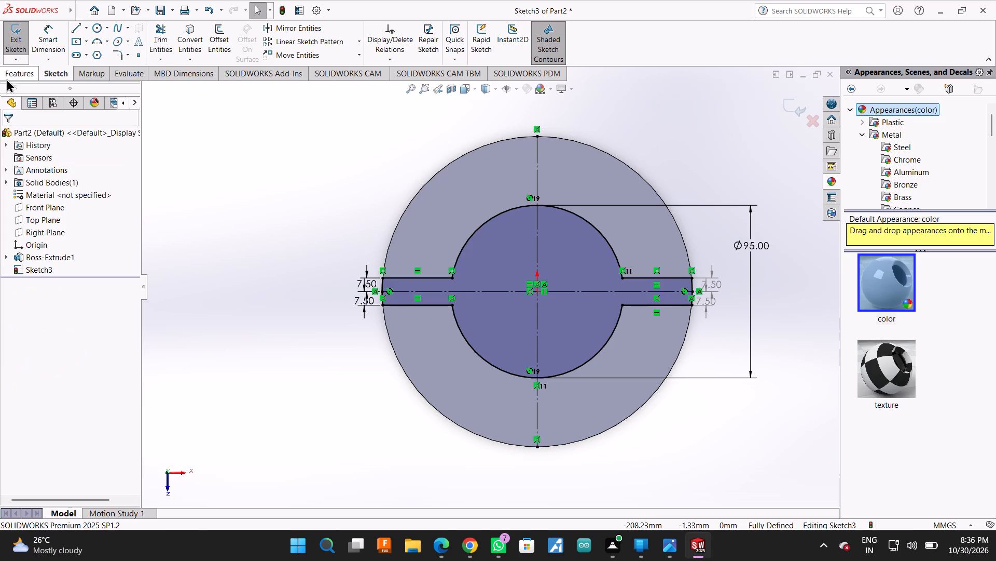
Extrude the circle-and-slots profile 23 mm from the disc's face with Boss-Extrude, merging the result.
left_click(6, 75)
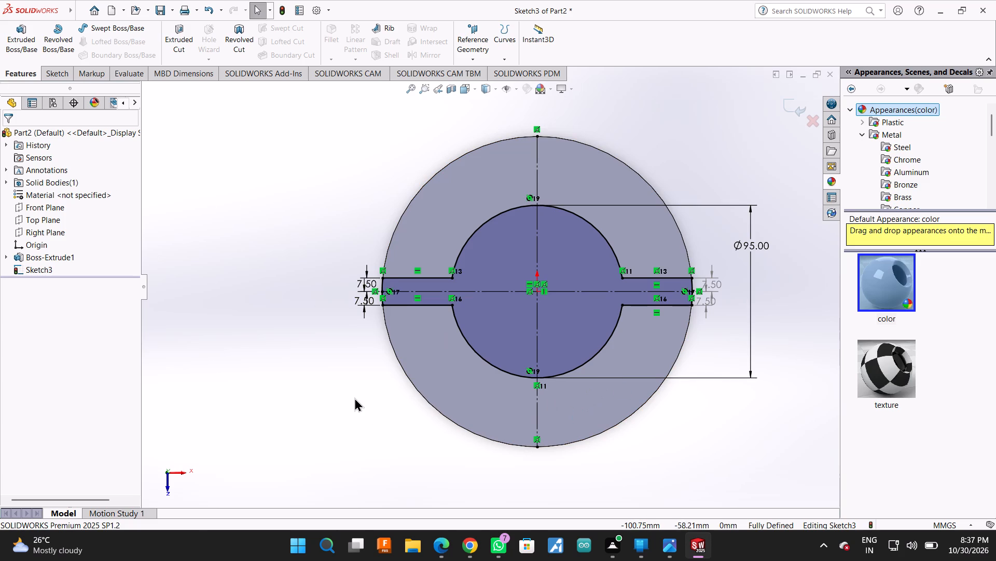
left_click(32, 35)
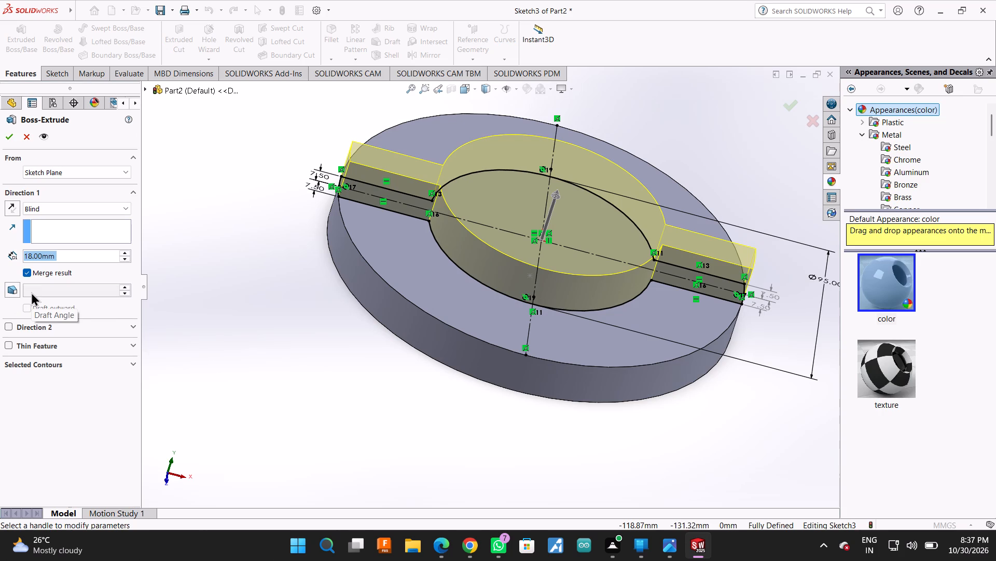
type("23")
key("Return")
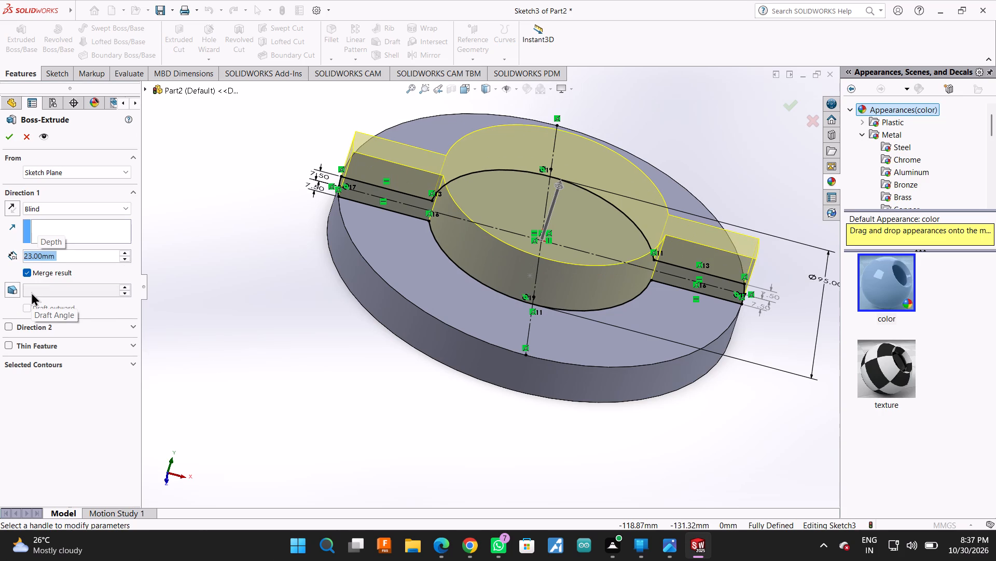
left_click(6, 143)
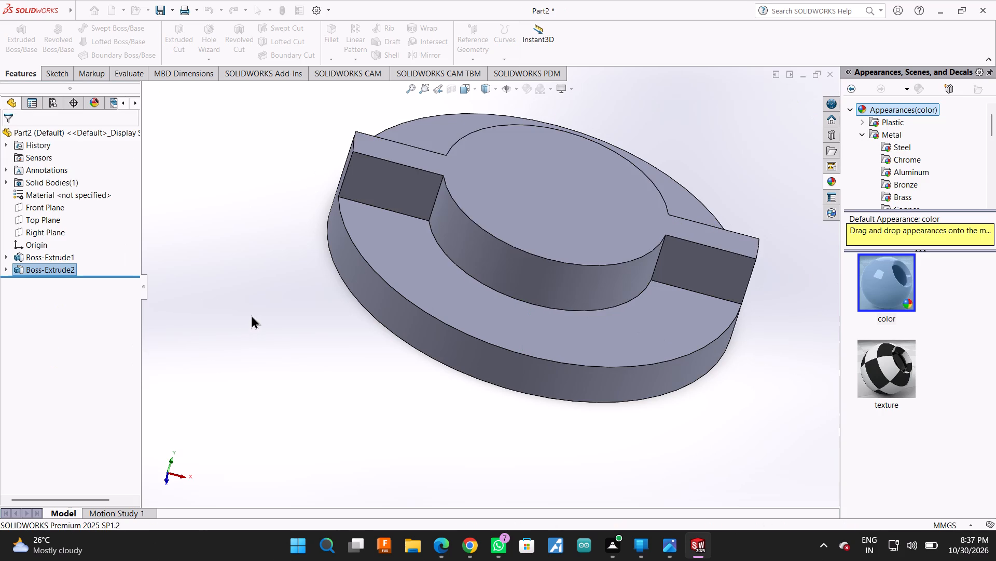
Start a sketch on the raised boss's top face and draw an origin-centred circle with its diameter dimensioned to 30 mm.
left_click(524, 189)
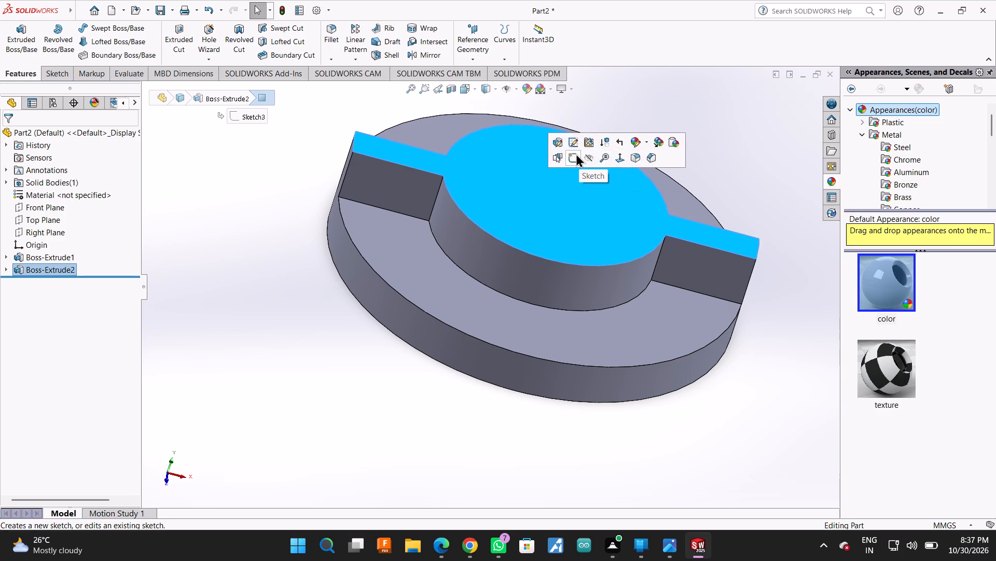
left_click(576, 153)
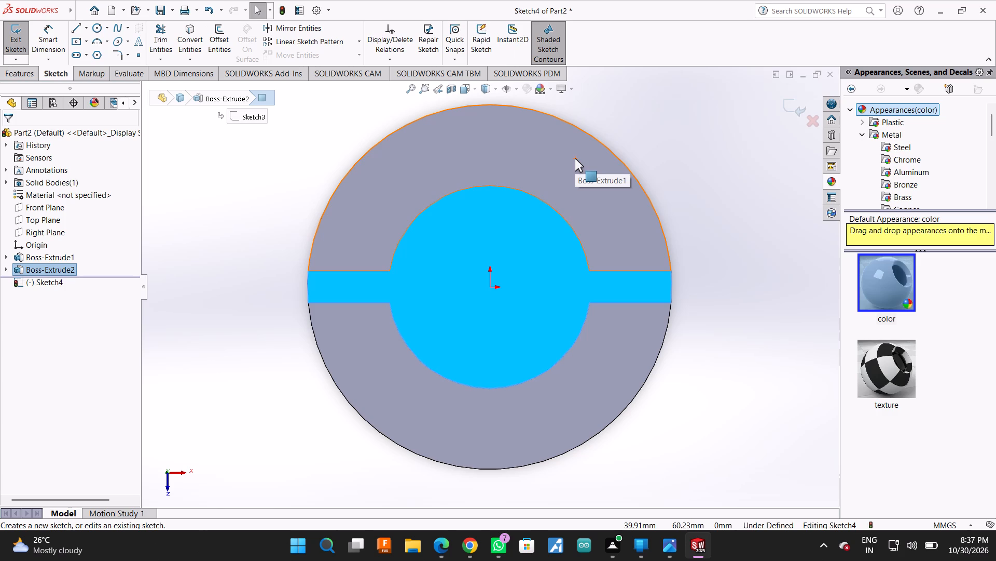
left_click(91, 29)
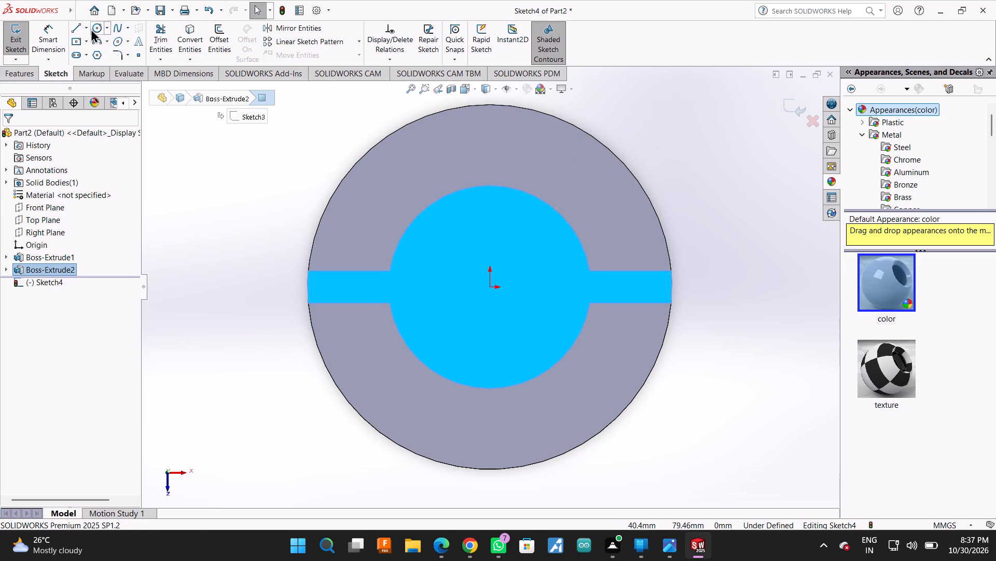
left_click(489, 288)
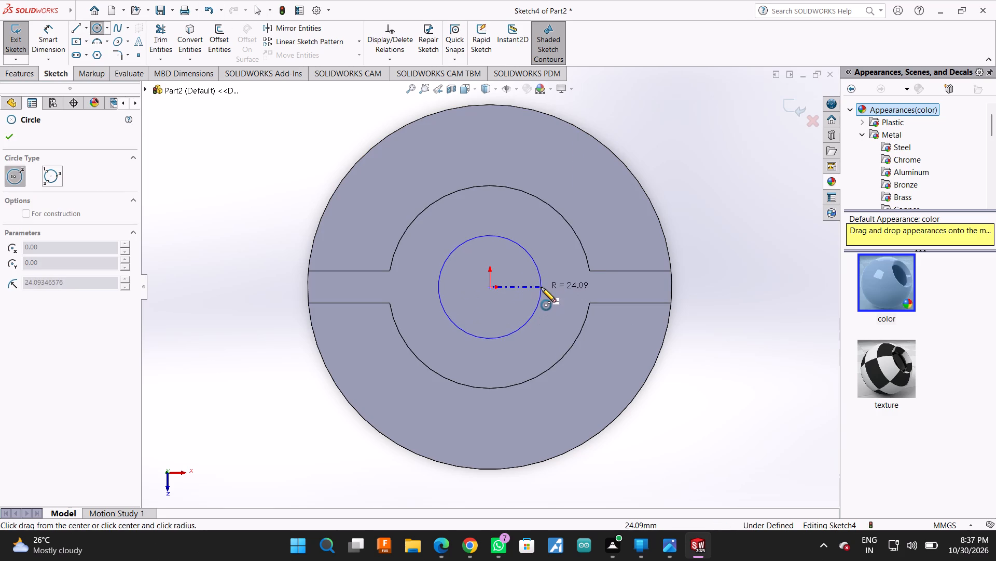
left_click(541, 288)
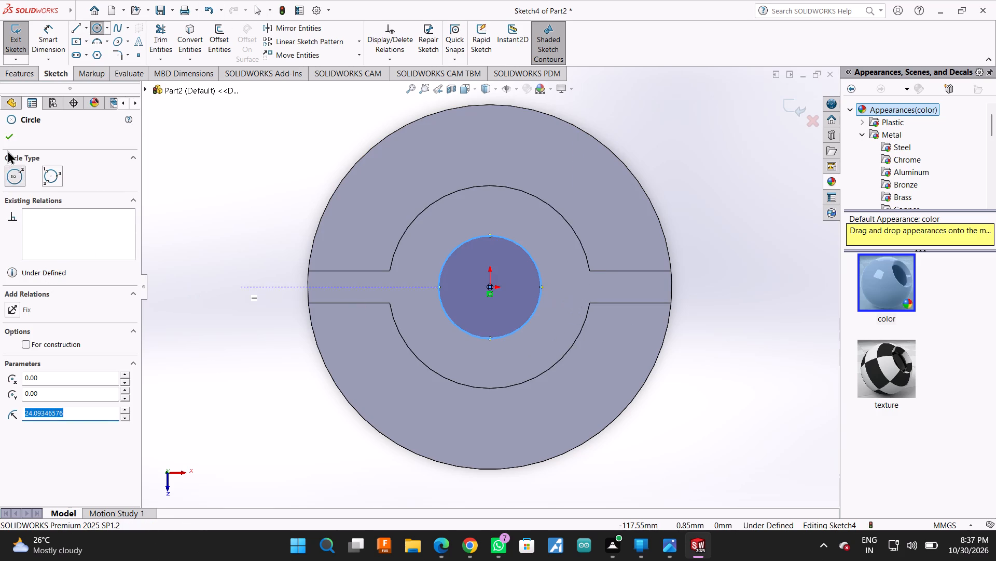
left_click(9, 143)
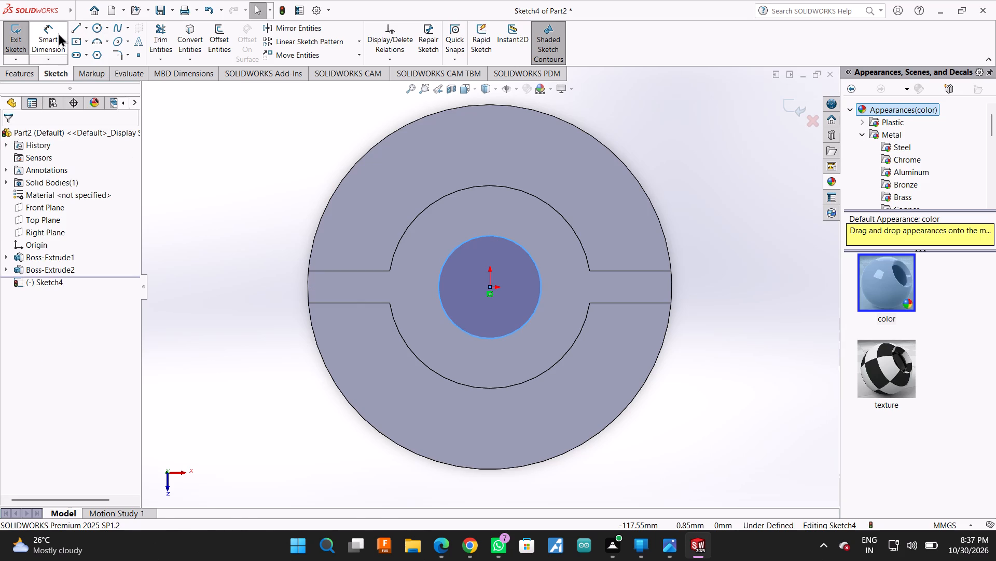
left_click(58, 33)
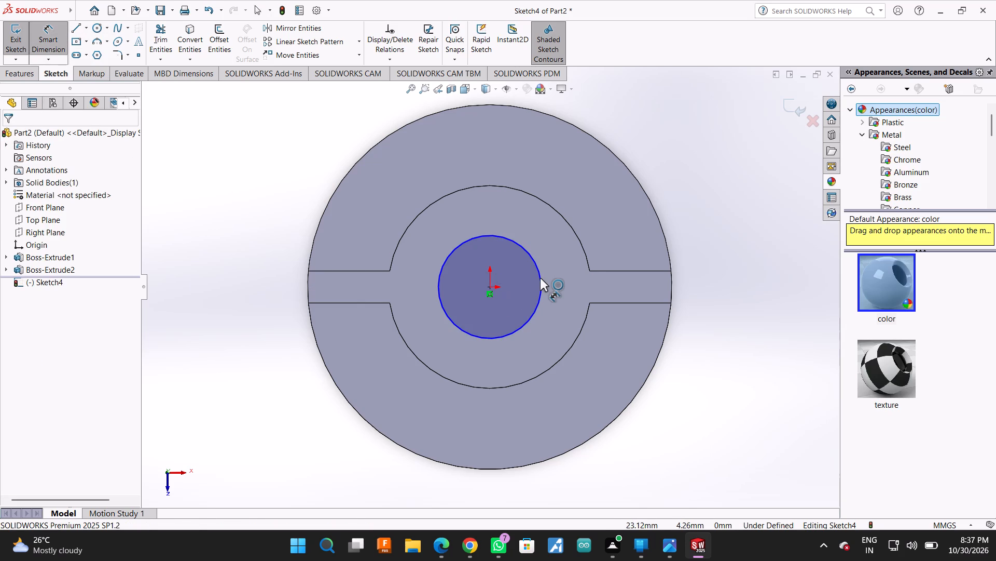
left_click(540, 278)
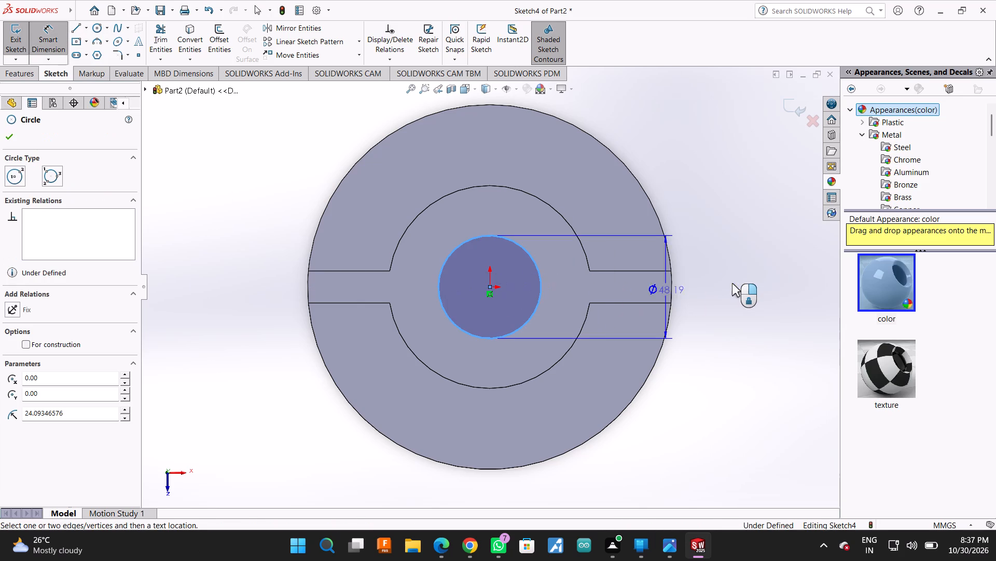
left_click(756, 276)
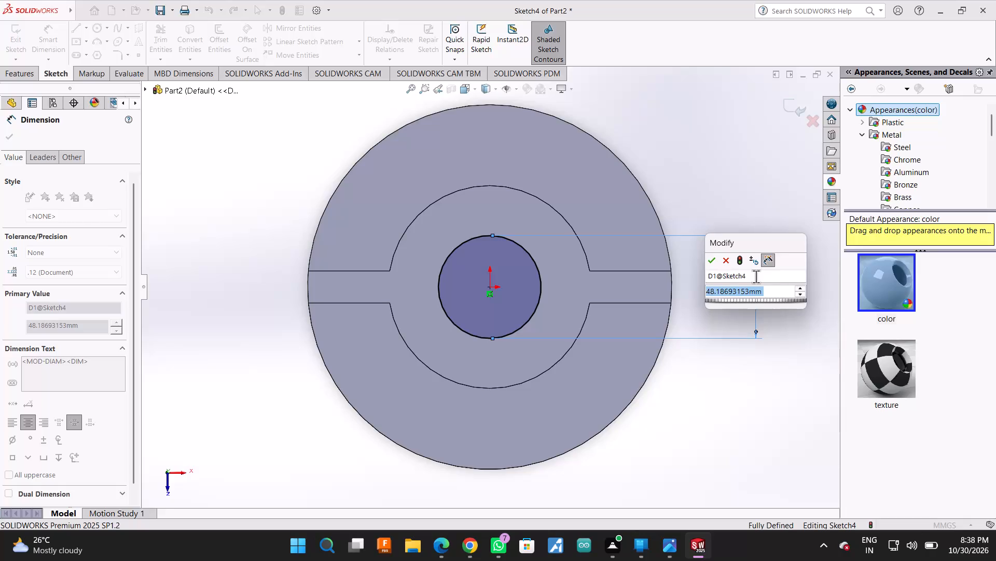
type("30")
key("Return")
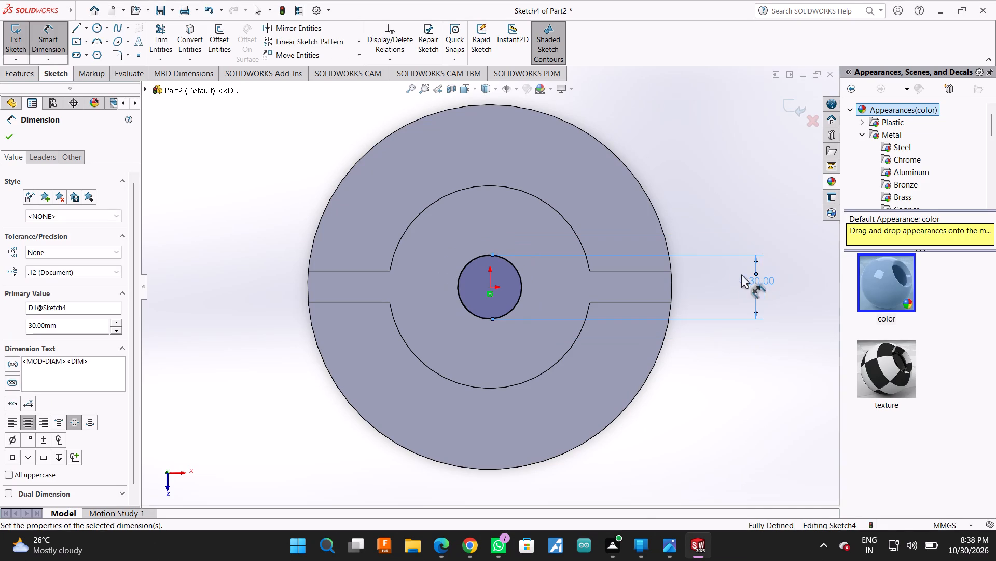
Sketch a second, larger circle centred on the origin and dimension its diameter to 46 mm.
left_click(91, 26)
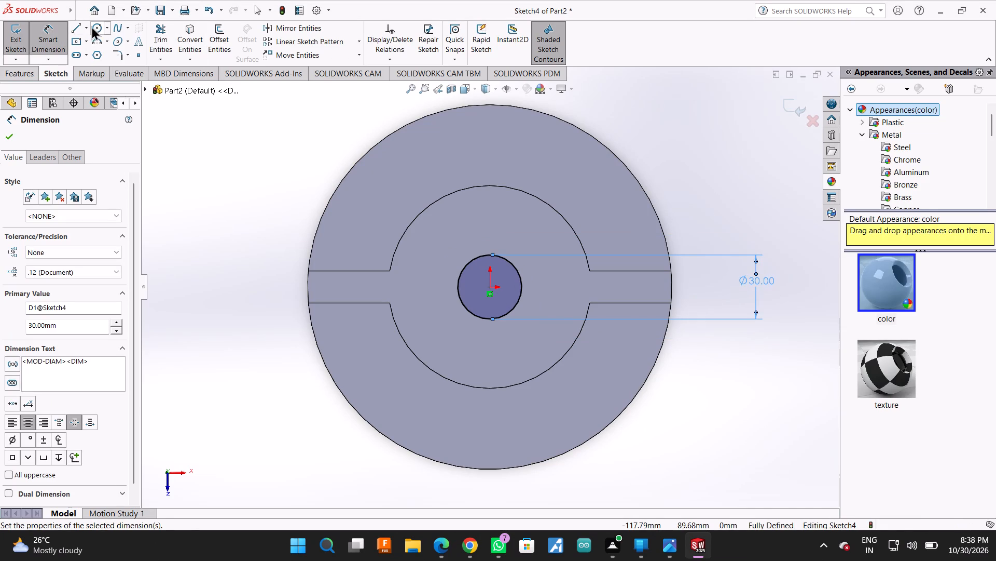
left_click(487, 289)
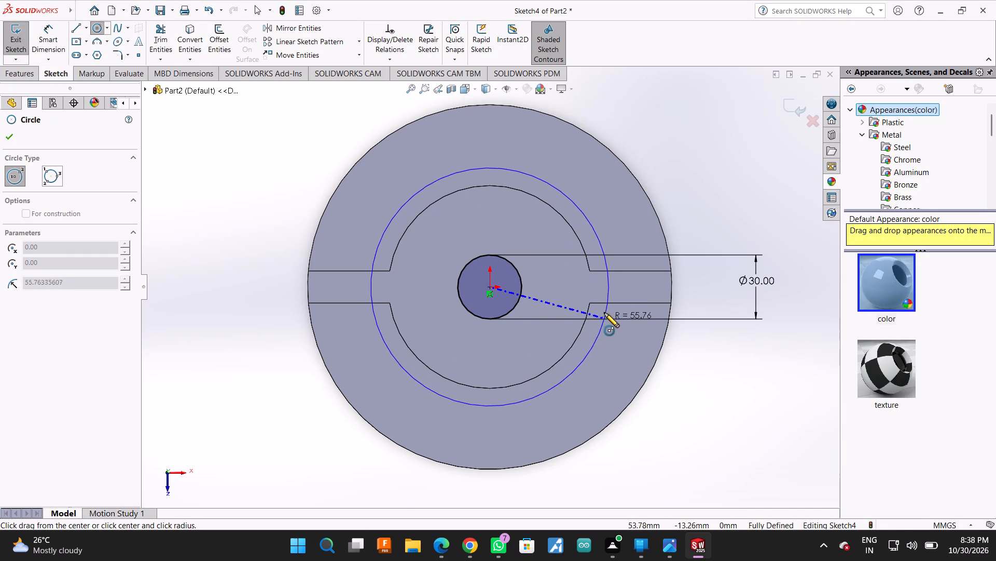
left_click(570, 302)
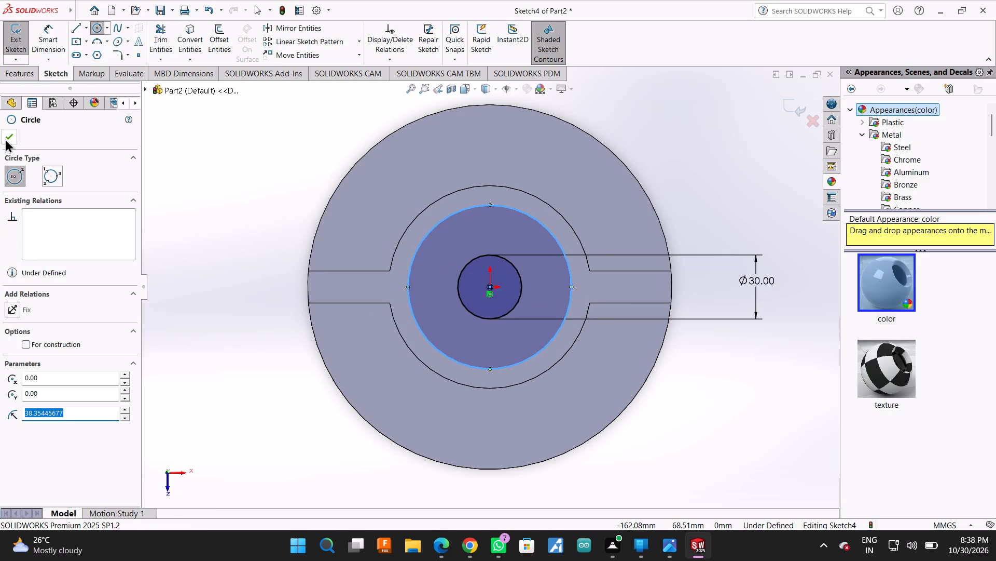
left_click(5, 139)
left_click(48, 24)
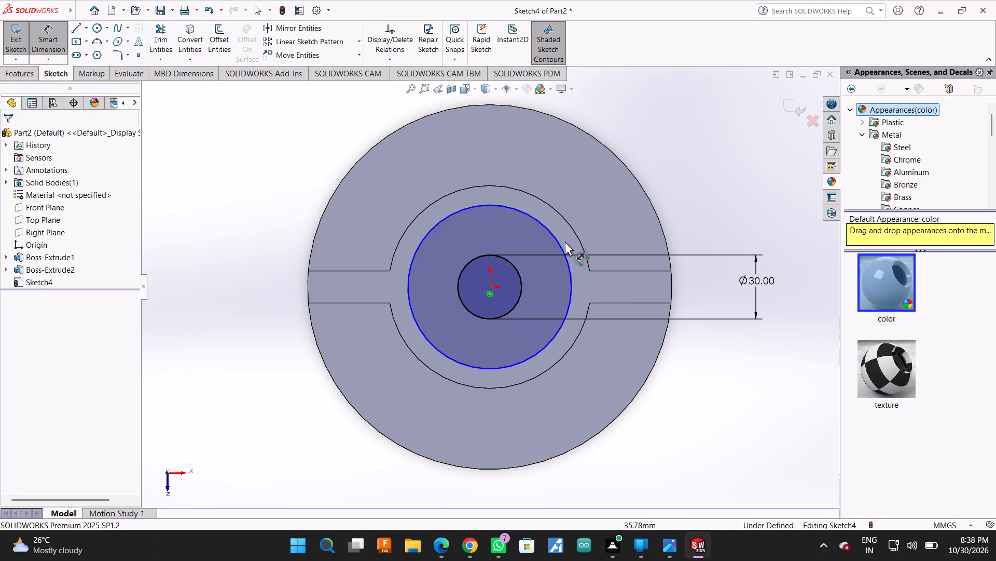
left_click(560, 243)
left_click(715, 164)
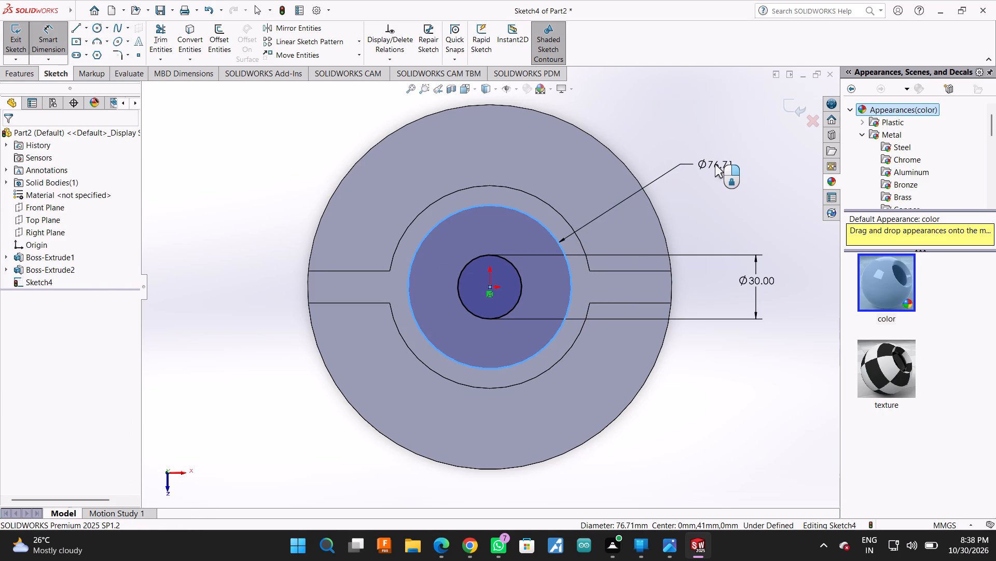
type("46")
key("Return")
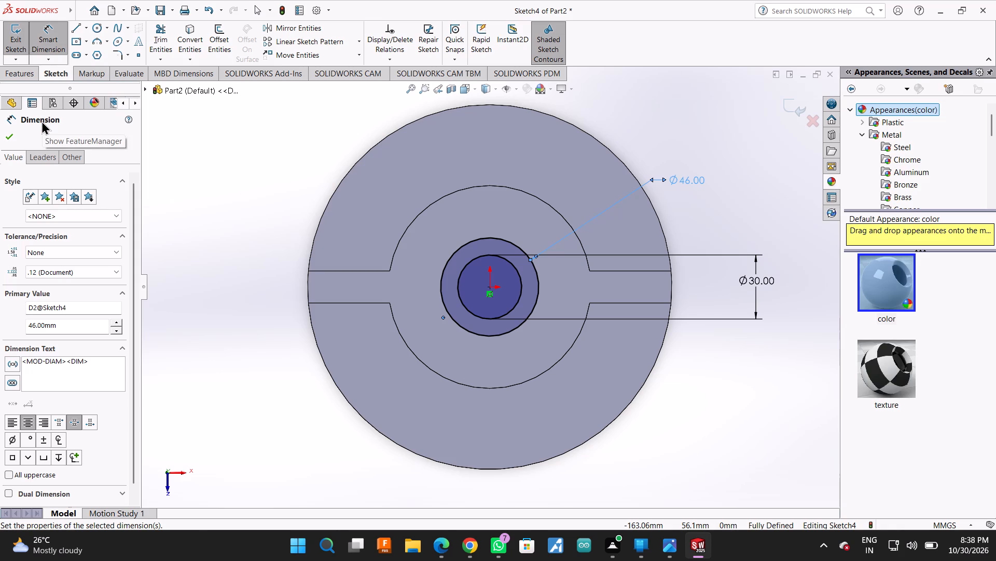
left_click(10, 136)
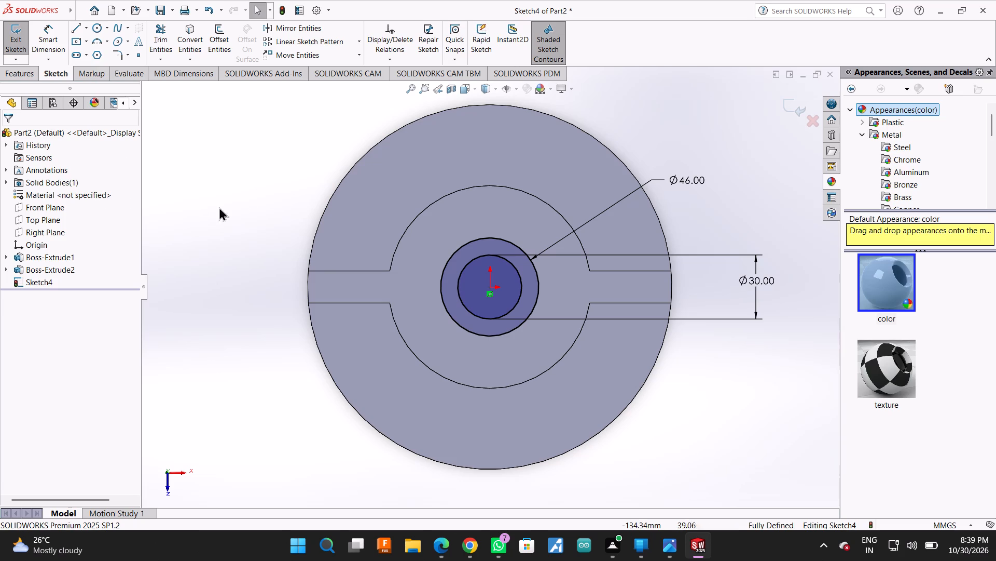
Sketch two small circles vertically aligned with the origin: one about 38.8 mm above, radius about 7.9 mm; one about 41.5 mm below, radius about 9.4 mm.
left_click(95, 30)
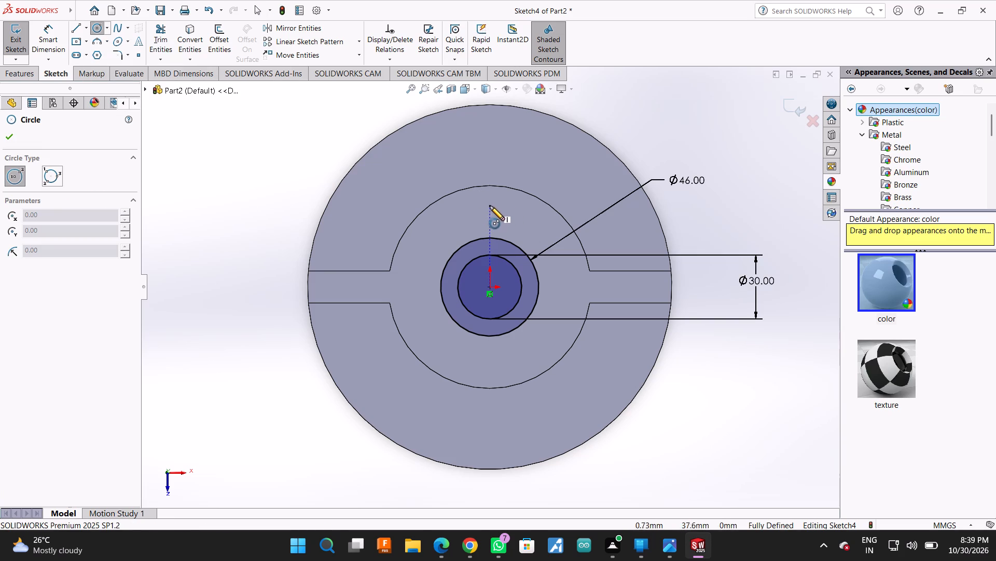
left_click(487, 204)
left_click(502, 216)
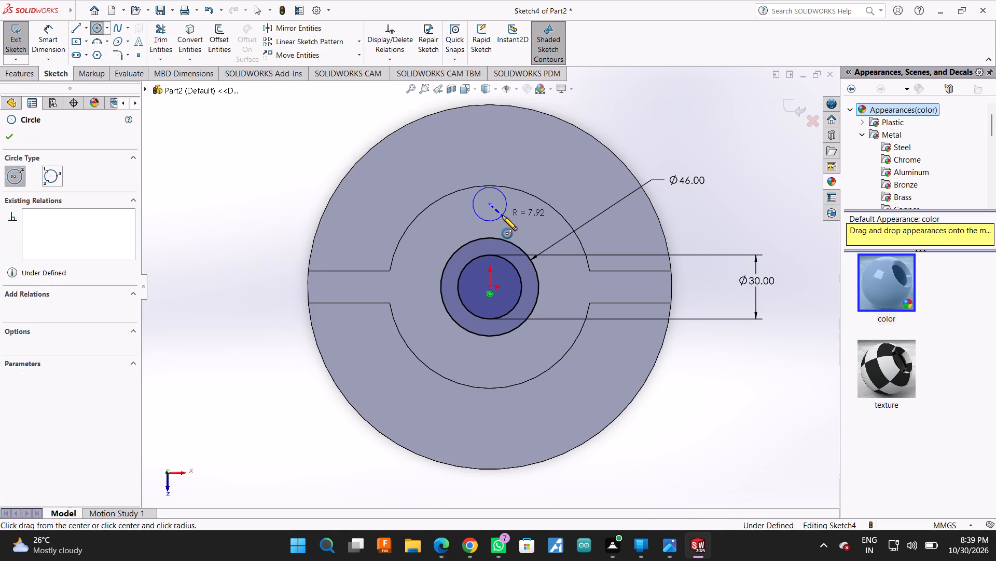
left_click(491, 376)
left_click(509, 372)
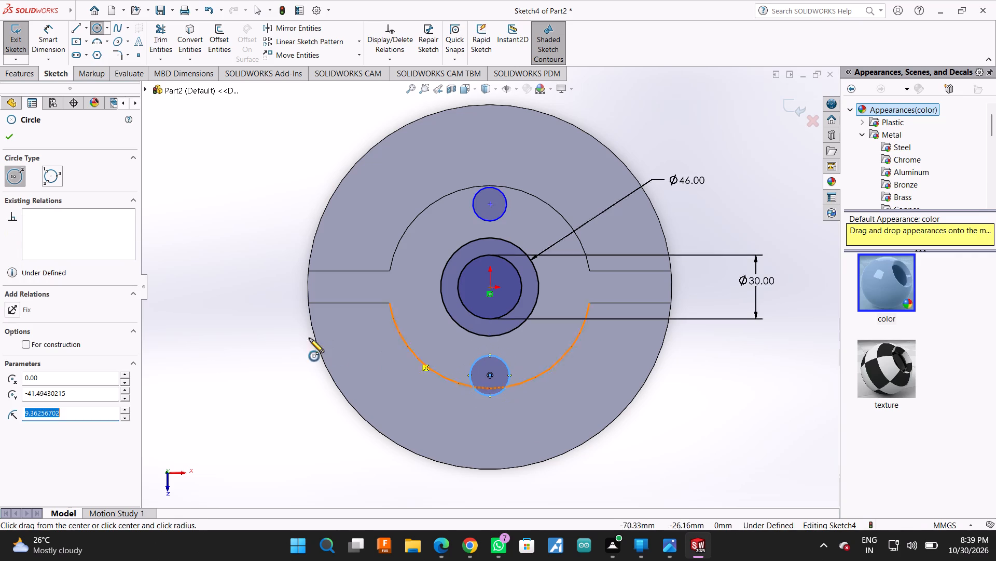
left_click(12, 141)
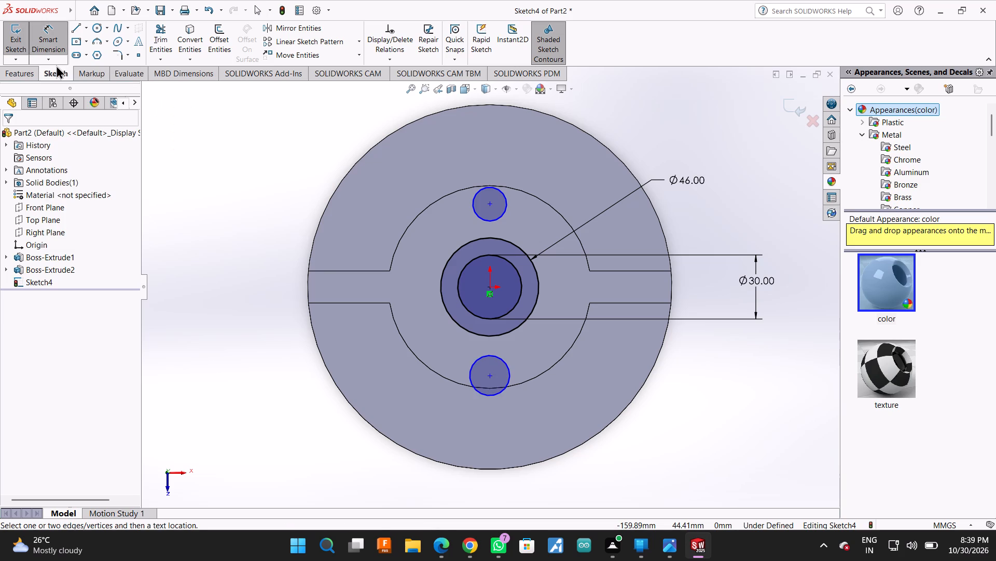
Dimension the vertical distance between the upper small circle's centre and the origin.
left_click(489, 205)
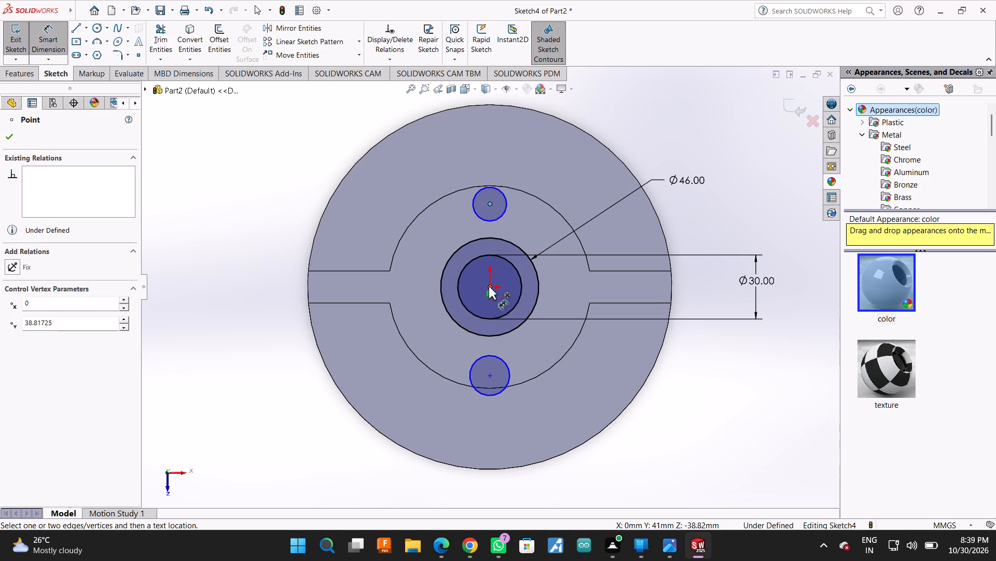
left_click(489, 286)
left_click(270, 240)
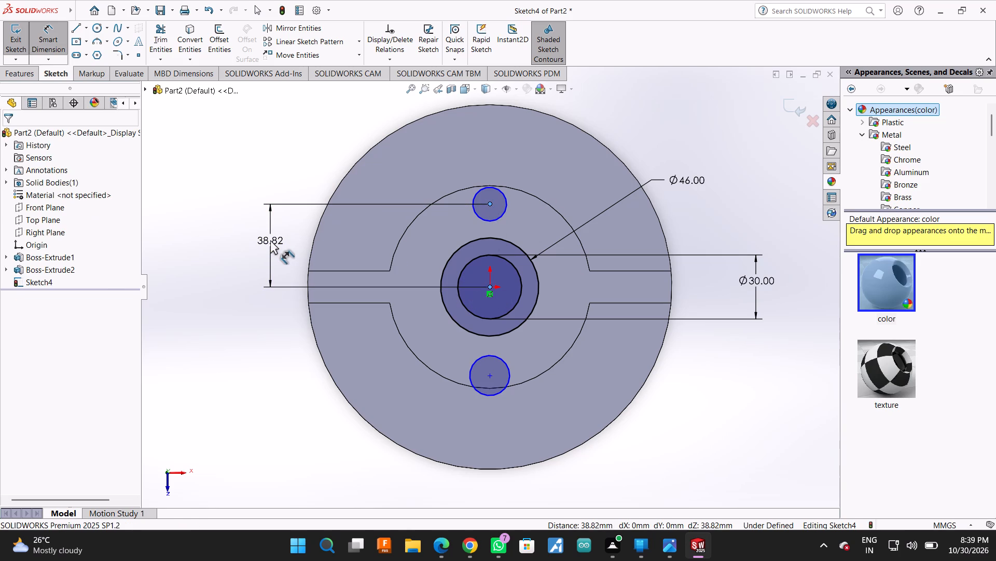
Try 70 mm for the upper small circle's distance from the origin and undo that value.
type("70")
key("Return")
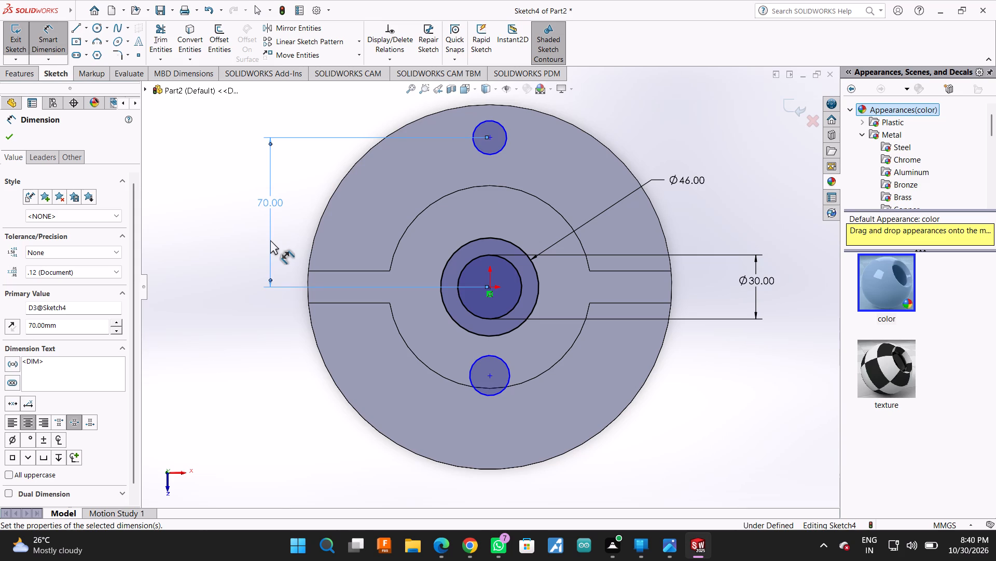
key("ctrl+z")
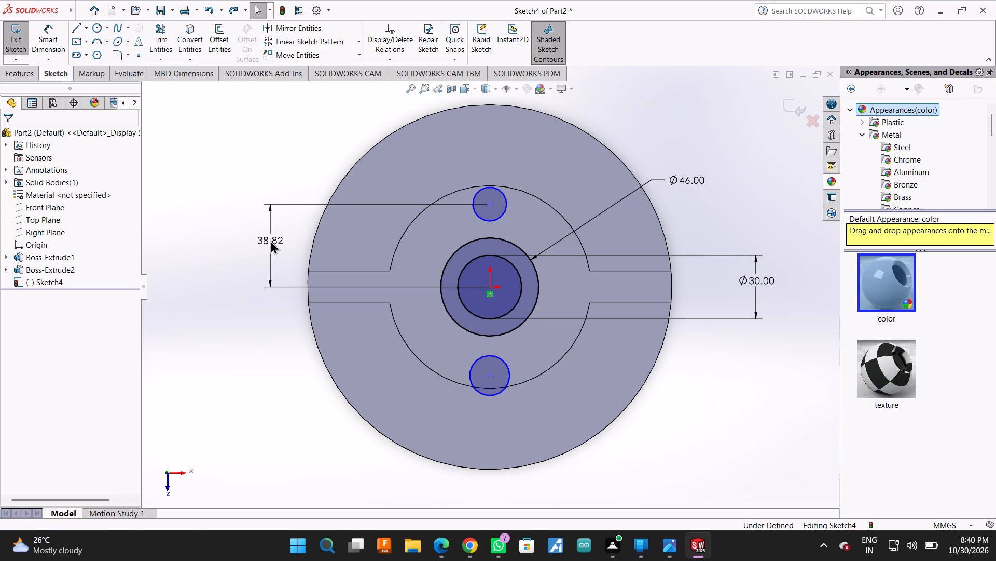
Set the upper small circle's distance from the origin to 35 mm.
left_click(270, 240)
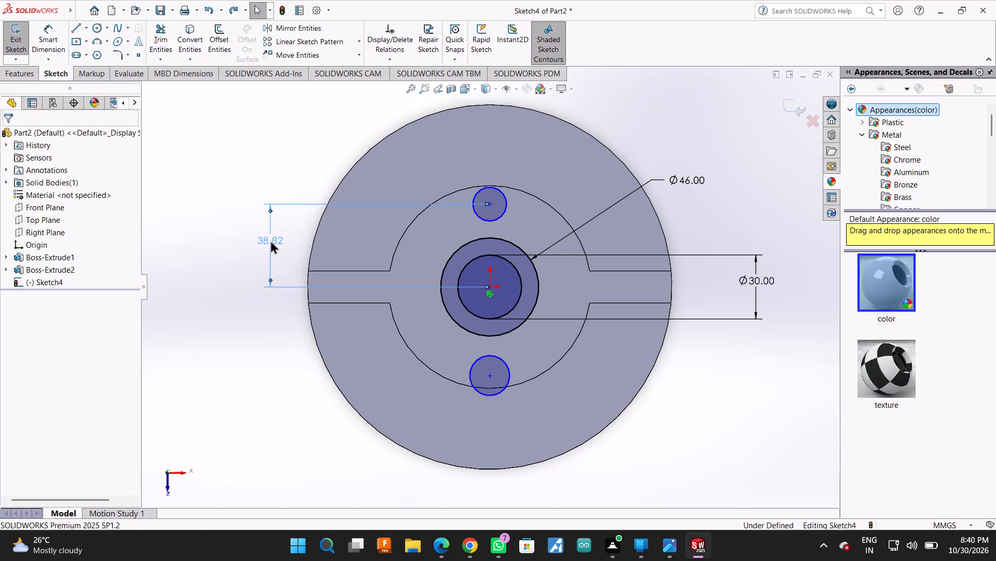
double_click(70, 324)
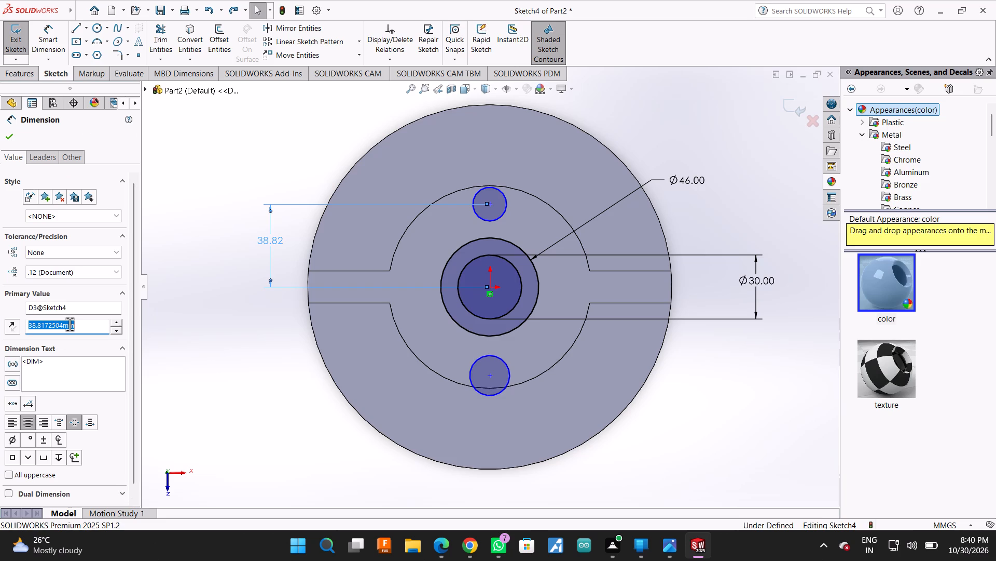
type("35")
key("Return")
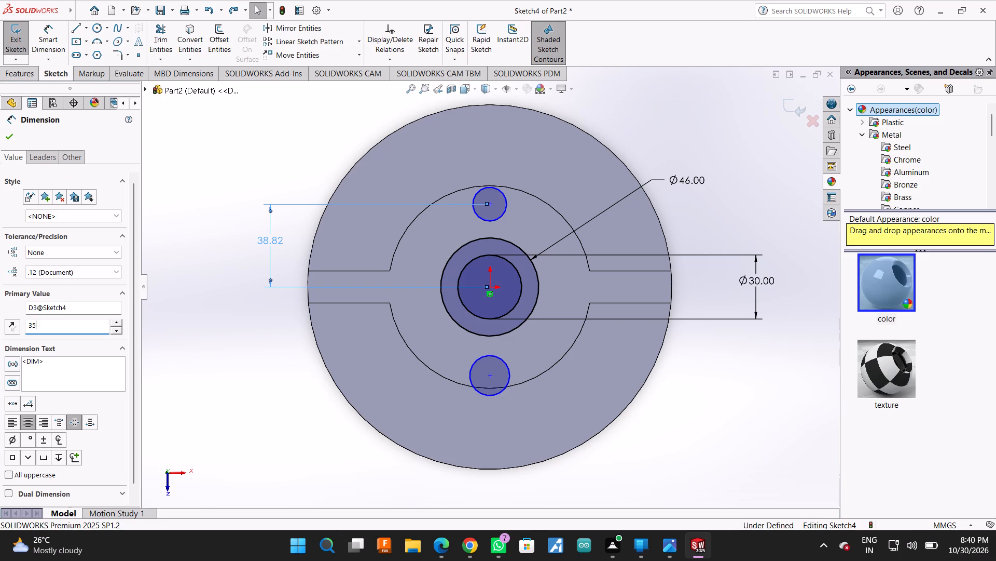
left_click(9, 138)
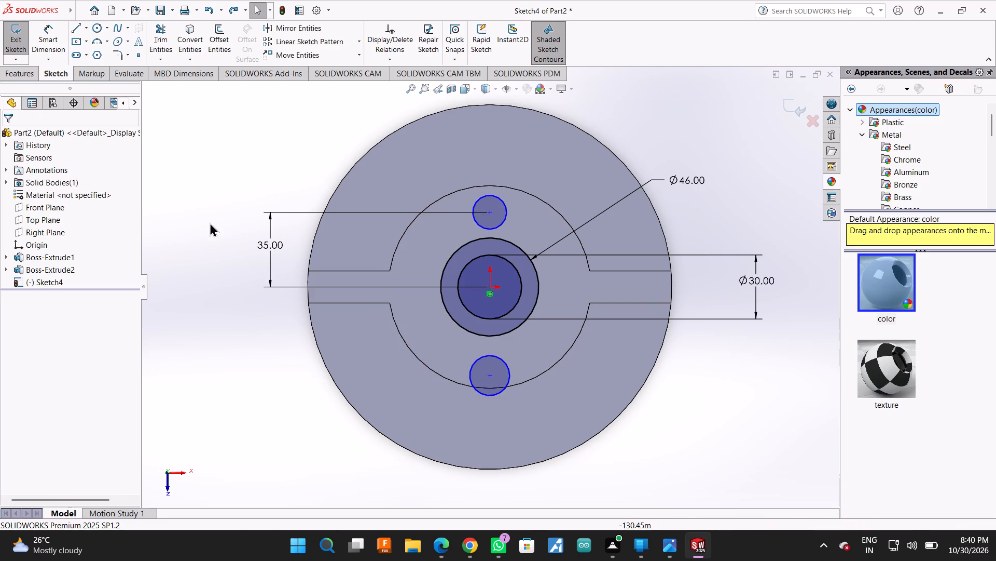
Dimension the lower small circle's centre 35 mm vertically from the origin.
left_click(53, 32)
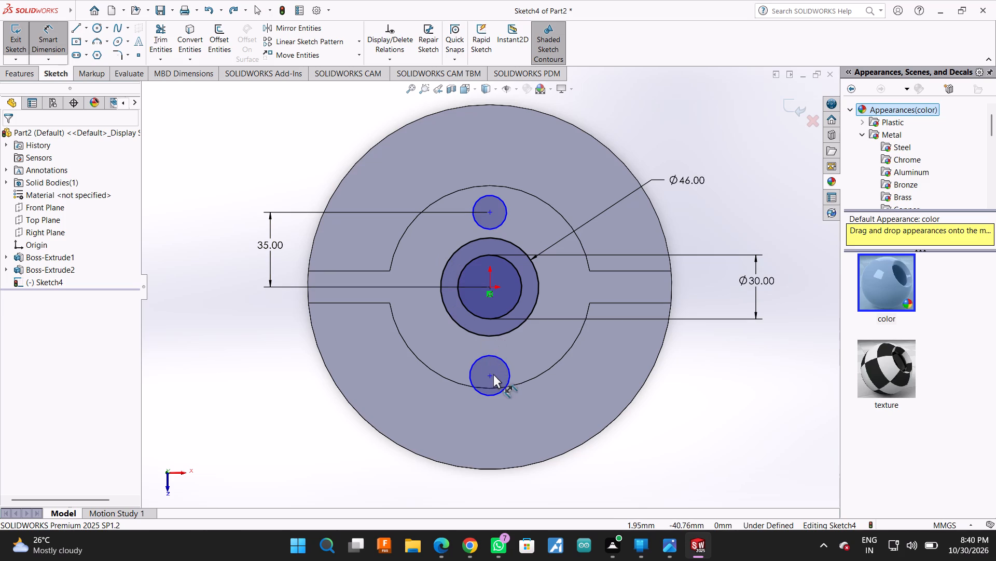
left_click(490, 374)
left_click(491, 286)
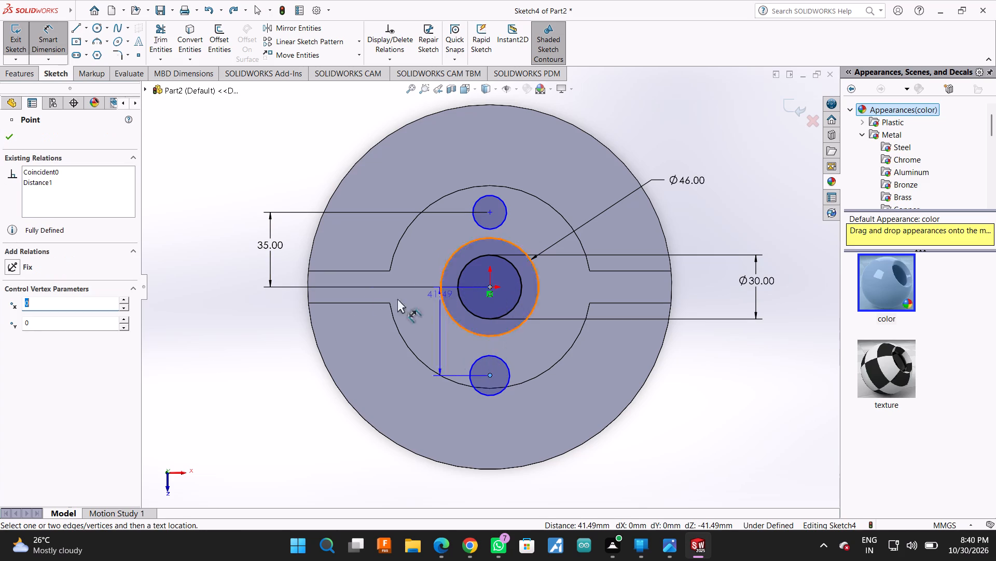
left_click(270, 313)
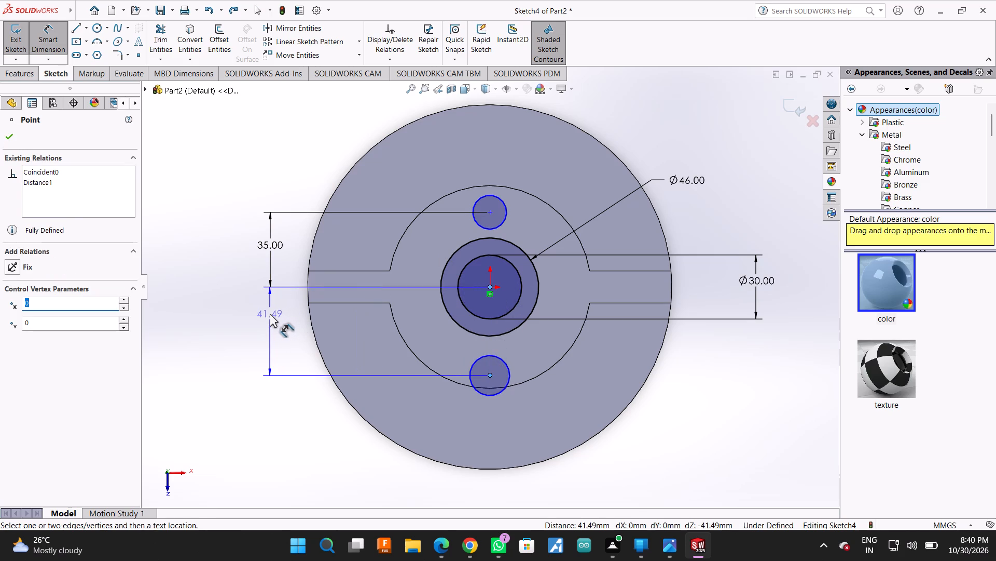
type("35")
key("Return")
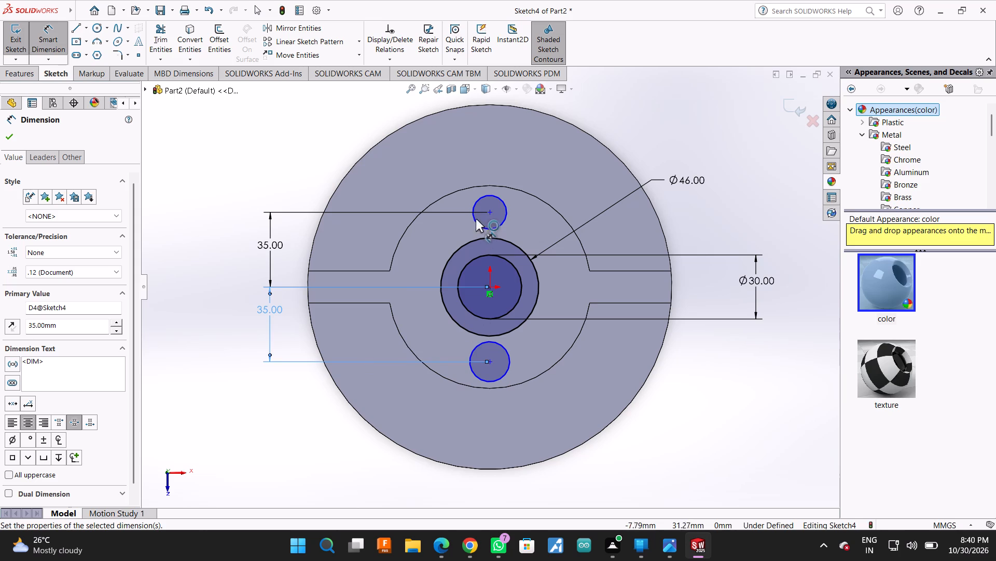
Dimension the upper small circle's diameter as 11 mm.
left_click(507, 204)
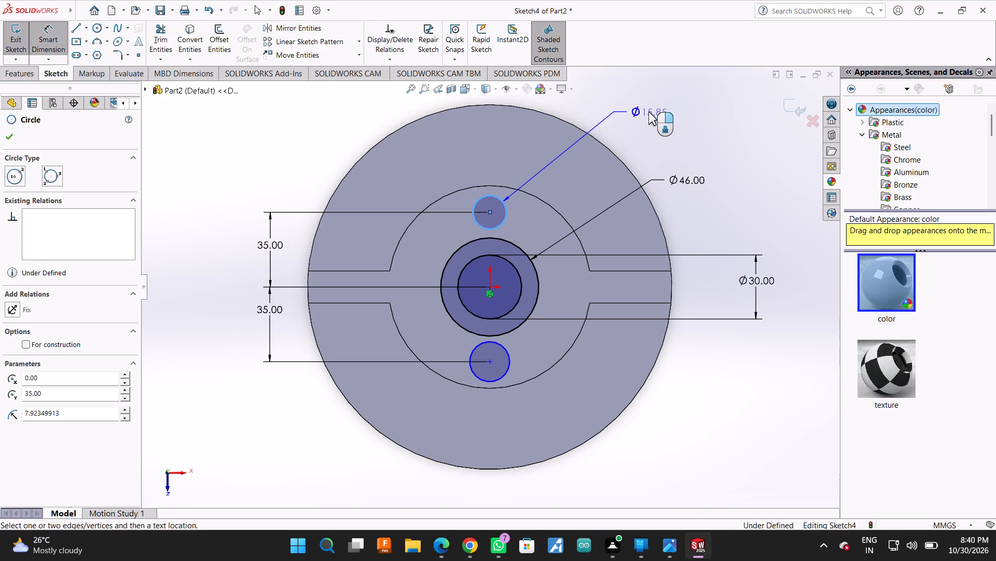
left_click(649, 112)
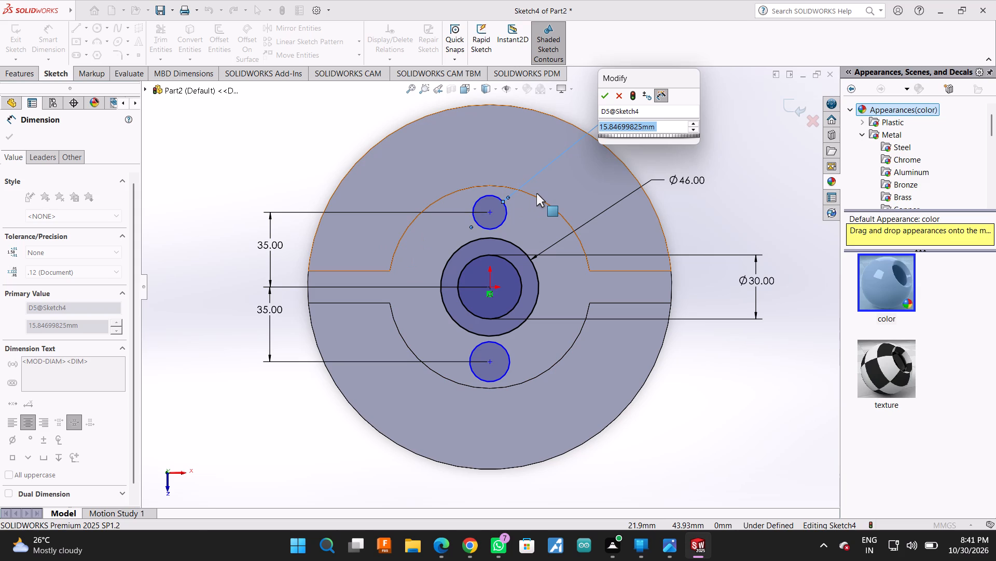
type("11")
key("Return")
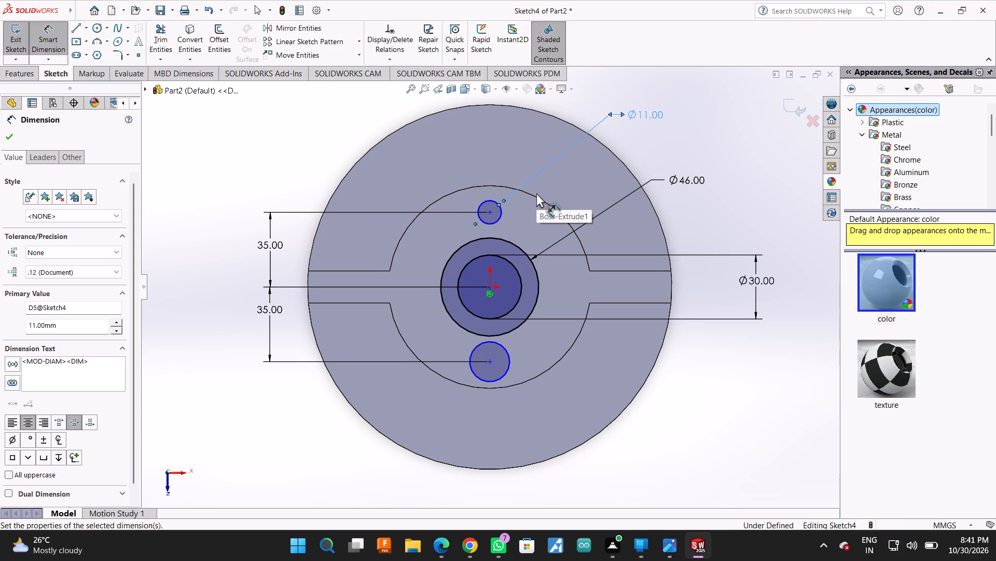
Dimension the lower small circle's diameter as 22 mm.
scroll(536, 193, "down", 1)
left_click(493, 421)
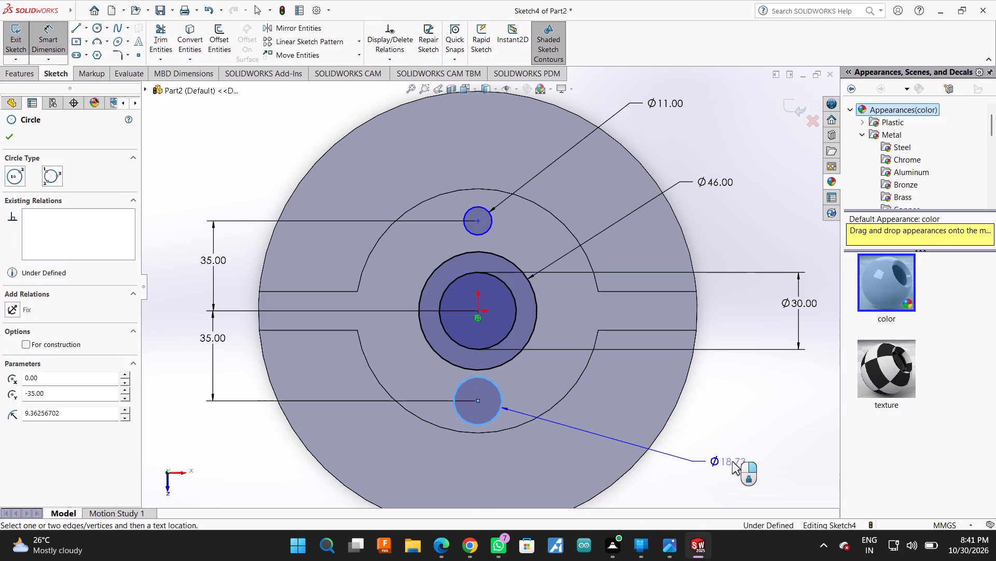
left_click(737, 461)
type("11")
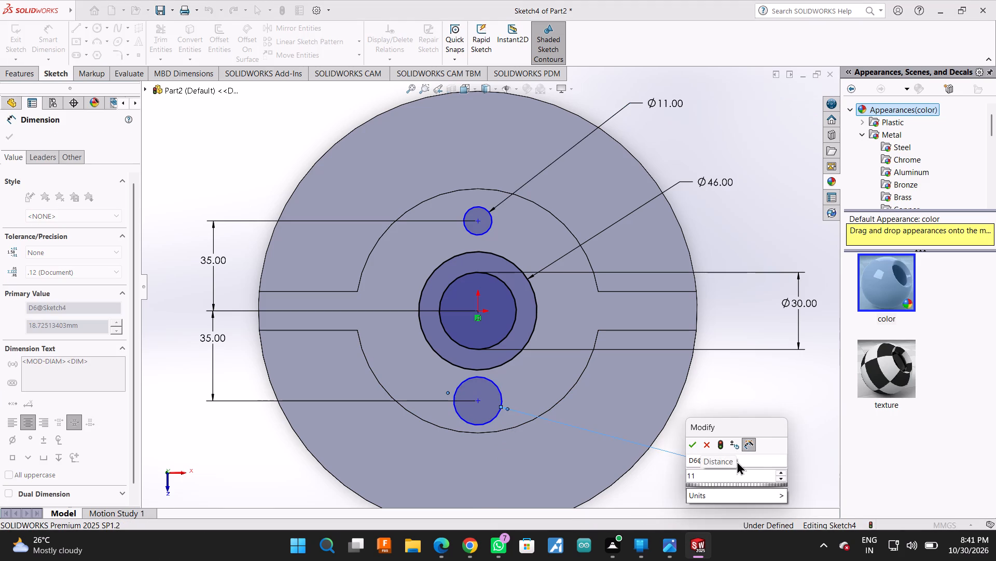
key("BackSpace")
key("BackSpace")
type("22")
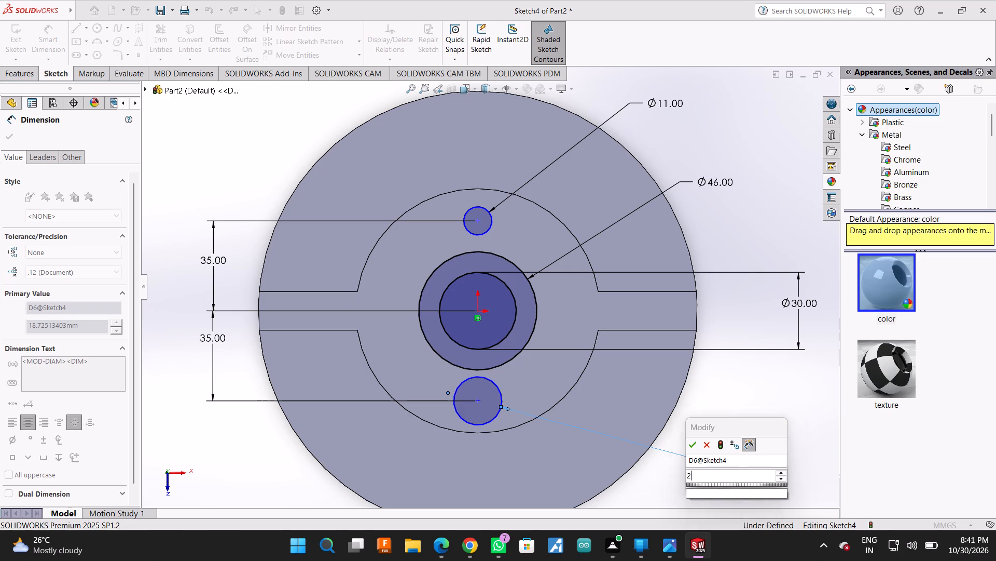
key("Return")
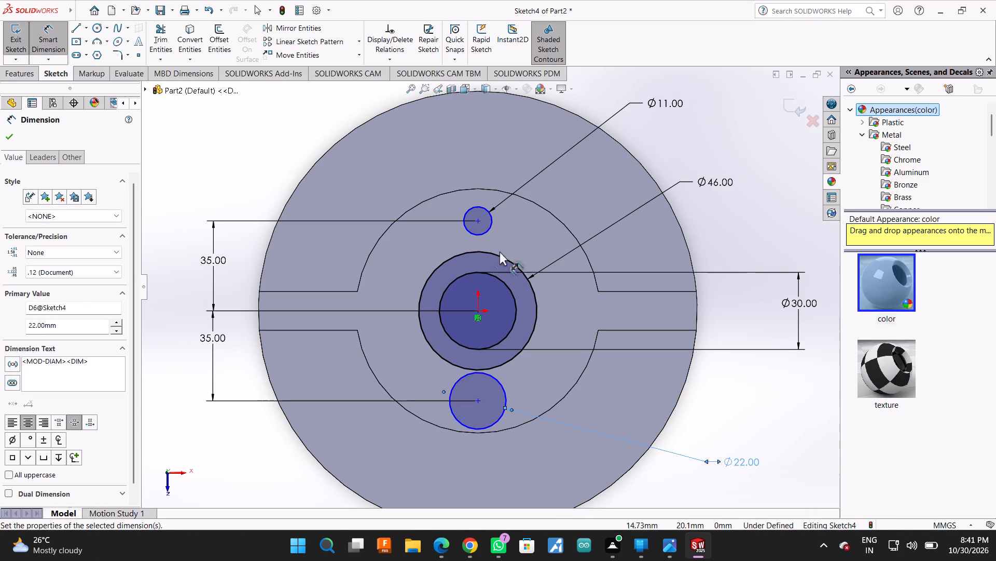
Set the upper small circle's diameter to 22 mm.
left_click(672, 106)
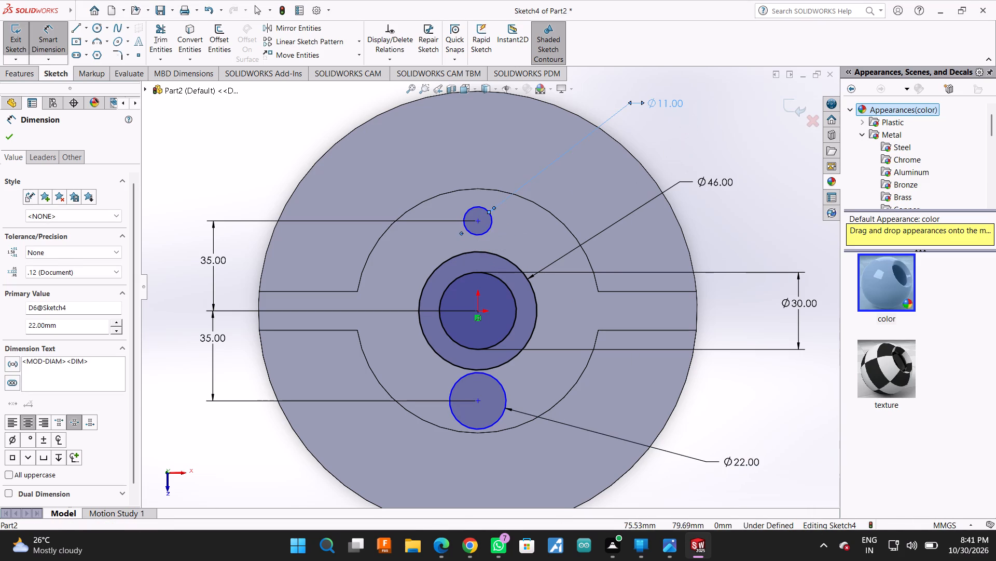
double_click(87, 326)
type("22")
key("Return")
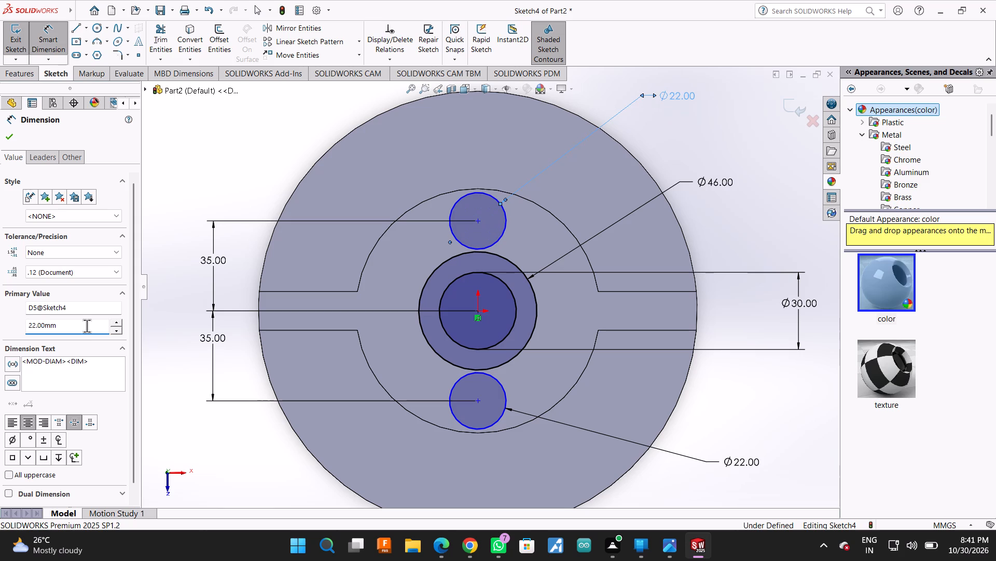
key("Return")
key("Return")
Sketch a concentric inner circle in each 22 mm circle, with radius about 6 mm in the upper and 6.5 mm in the lower.
left_click(94, 33)
left_click(478, 221)
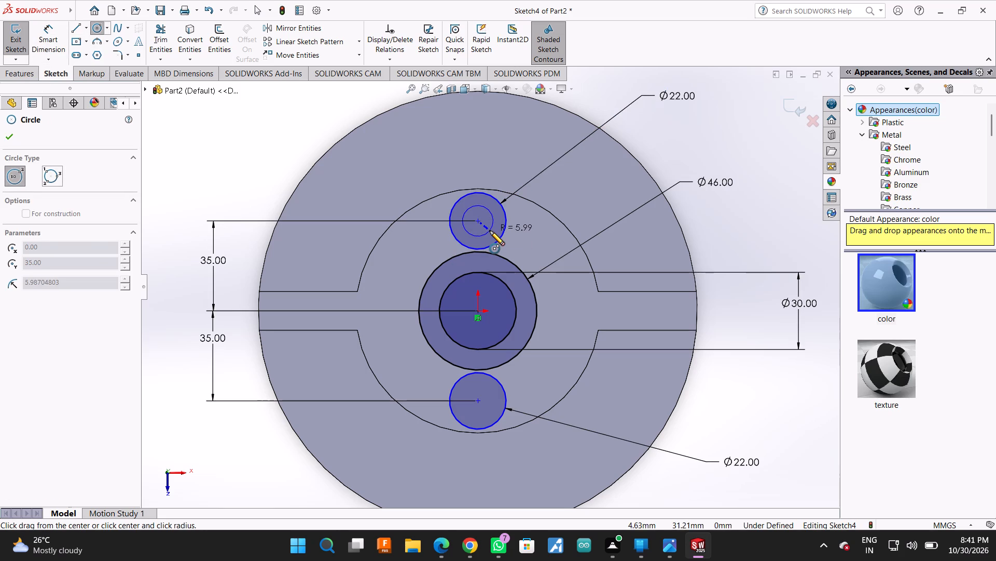
left_click(490, 231)
left_click(478, 400)
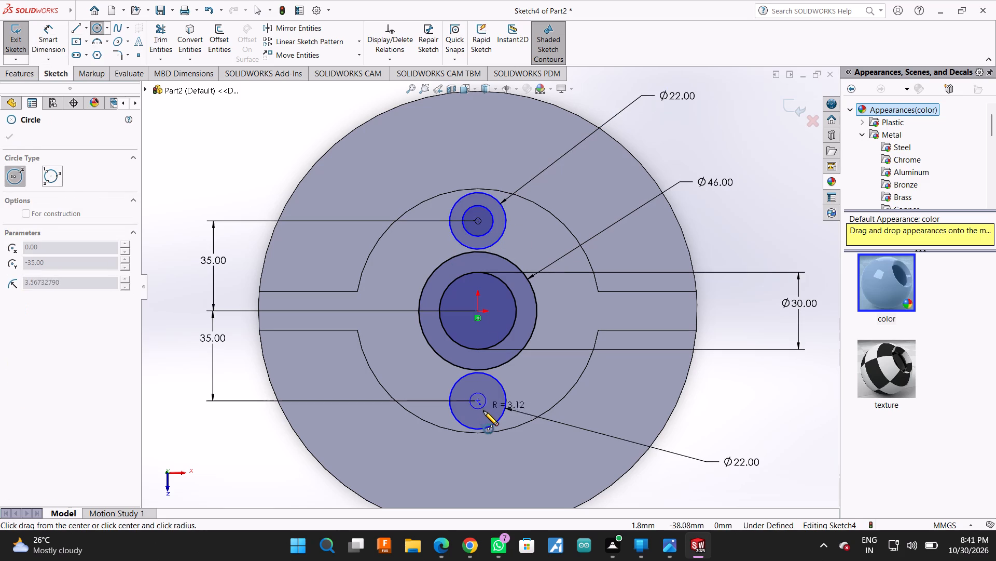
left_click(488, 415)
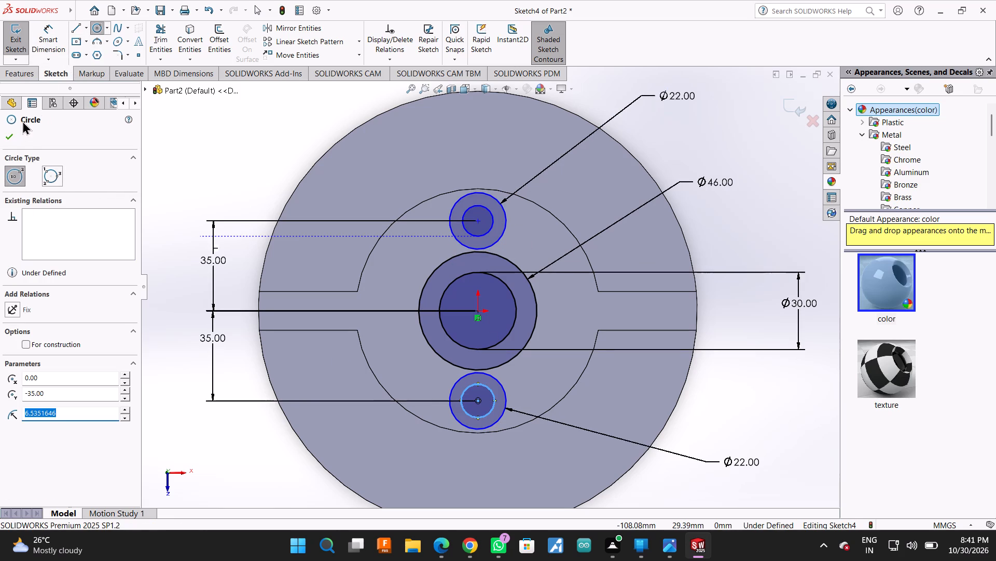
left_click(12, 136)
Dimension the inner circles of the upper and lower 22 mm circles to 10 mm diameter each.
left_click(45, 33)
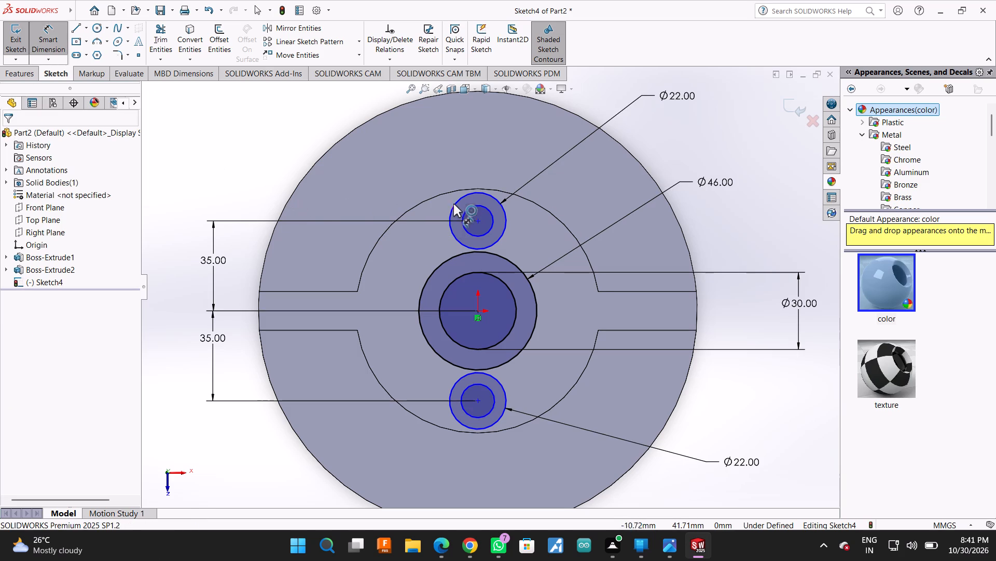
left_click(468, 209)
left_click(252, 111)
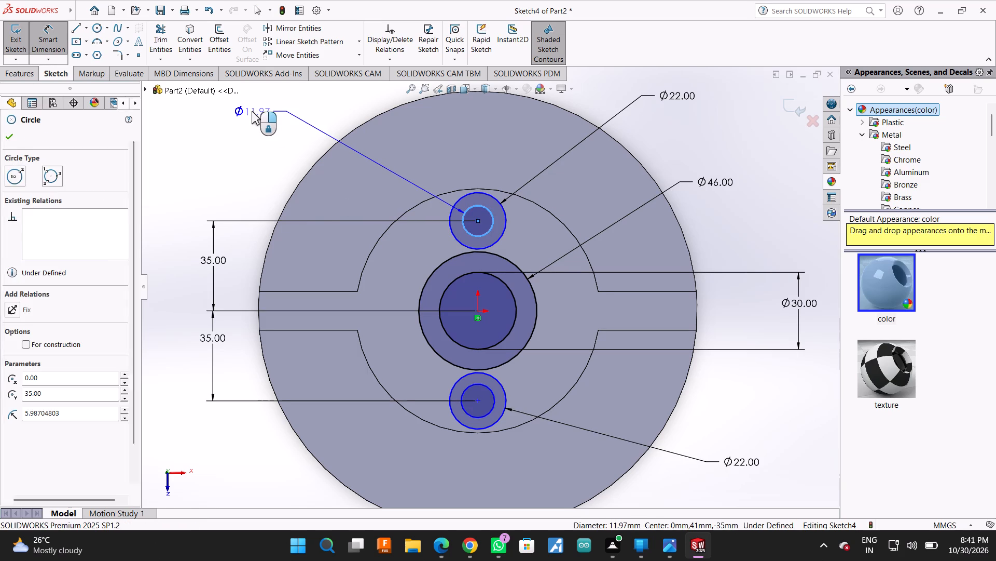
type("10")
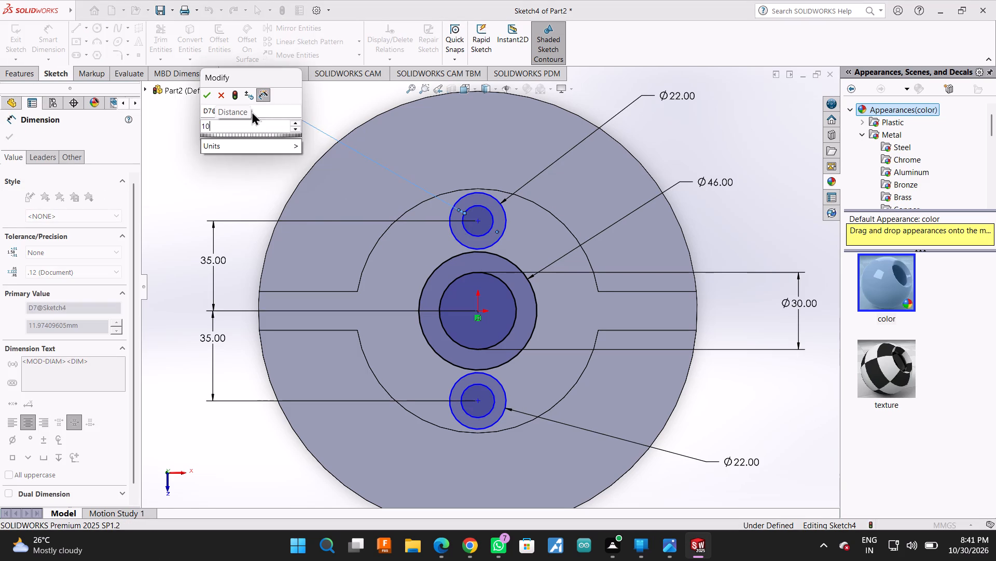
key("Return")
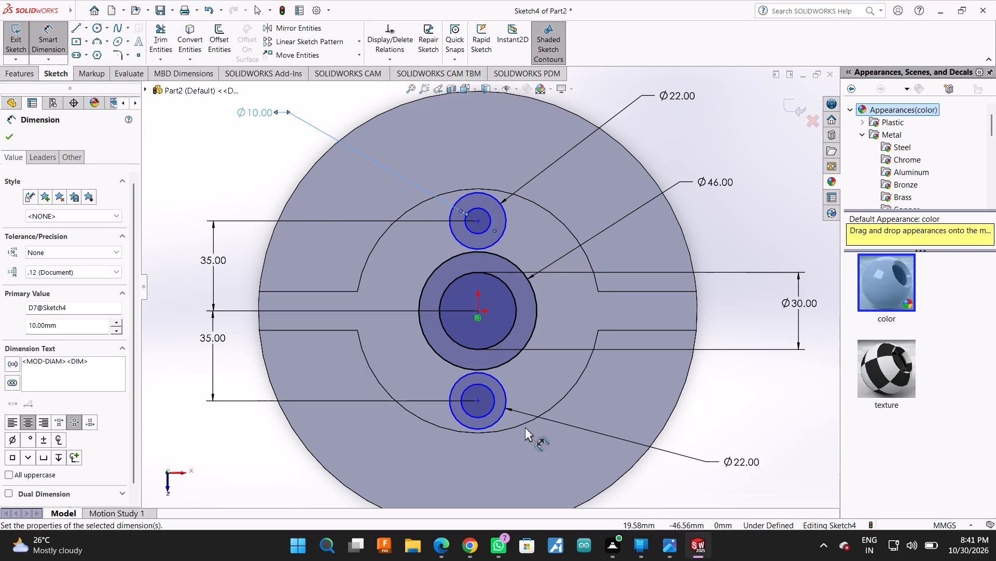
left_click(492, 391)
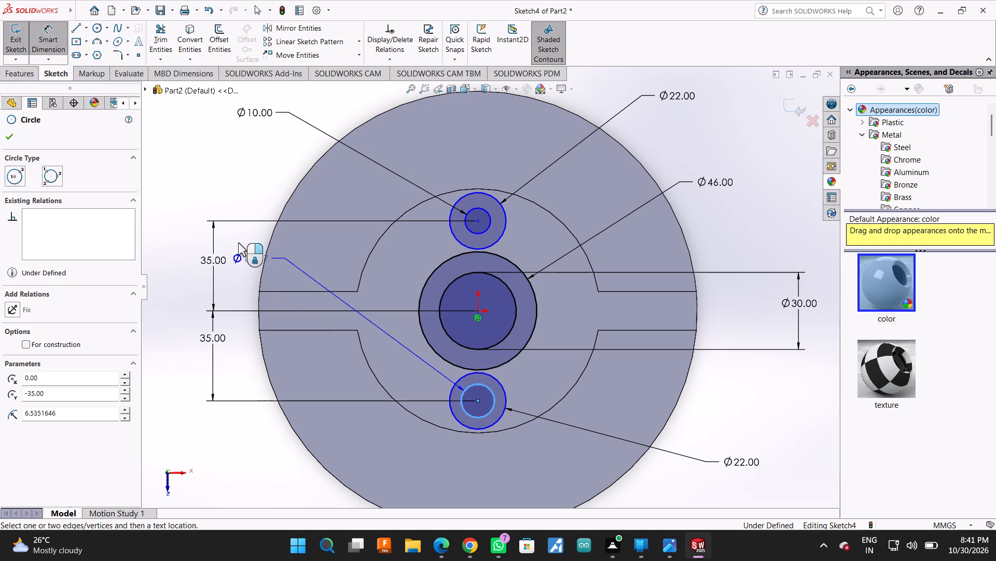
left_click(220, 194)
type("10")
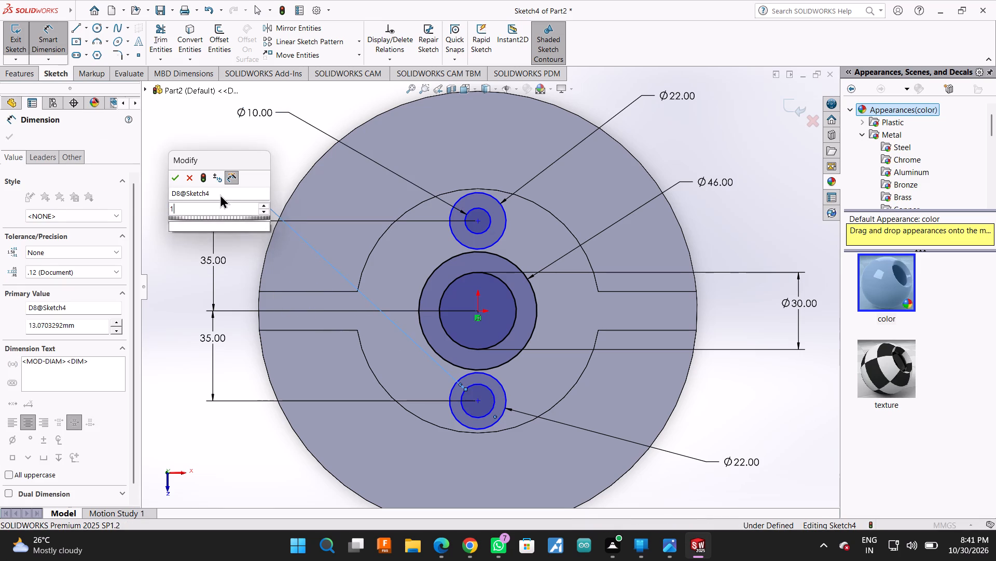
key("Return")
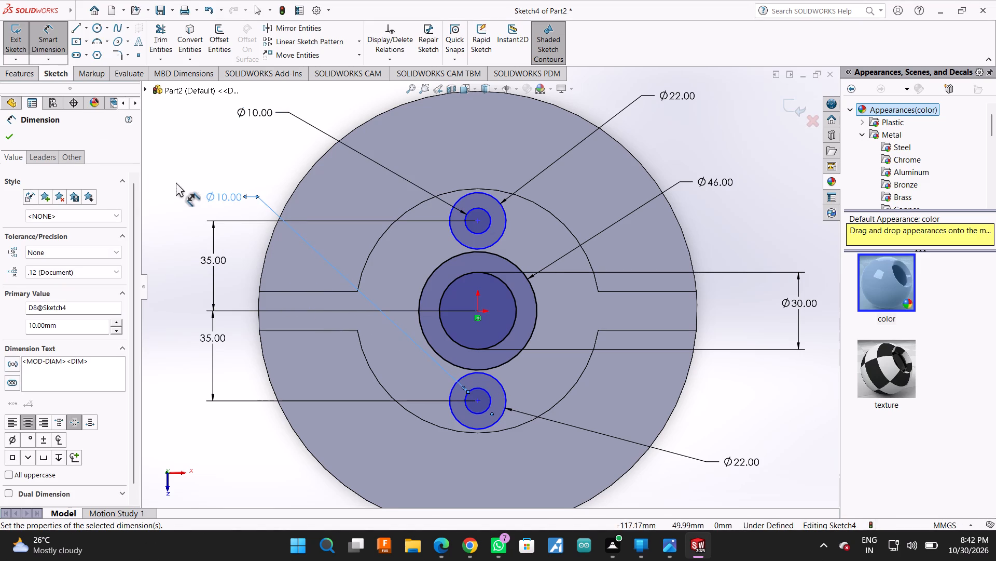
left_click(10, 136)
Sketch a line about 32.9 mm long, tangent to the lower 22 mm circle and the 46 mm circle on their left side.
left_click(76, 32)
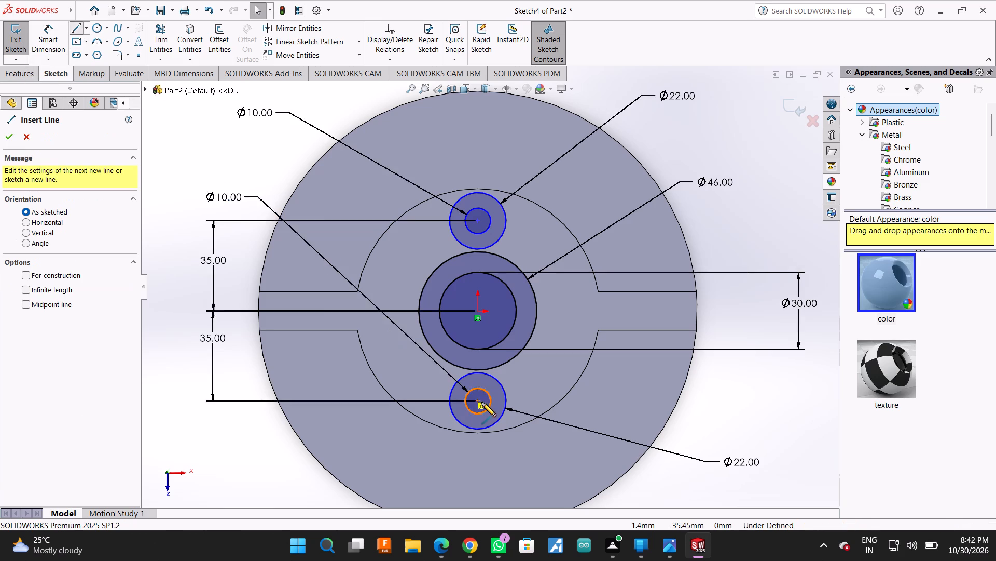
scroll(481, 402, "down", 3)
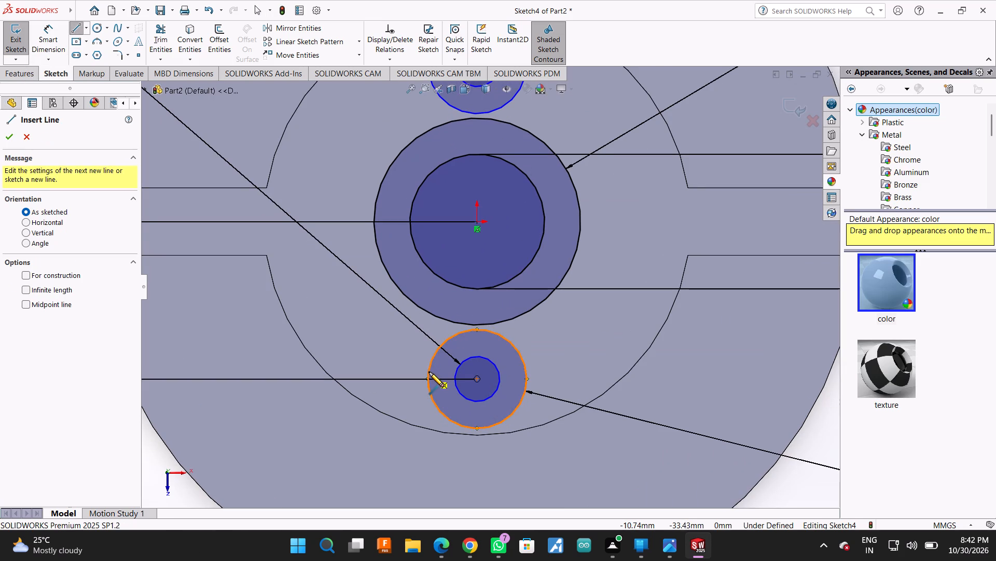
left_click(429, 371)
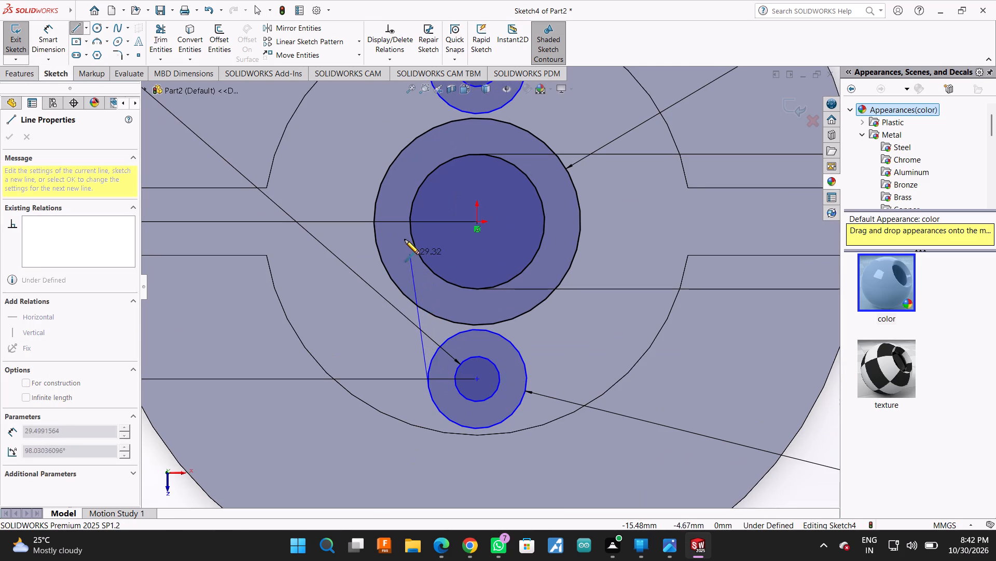
left_click(372, 226)
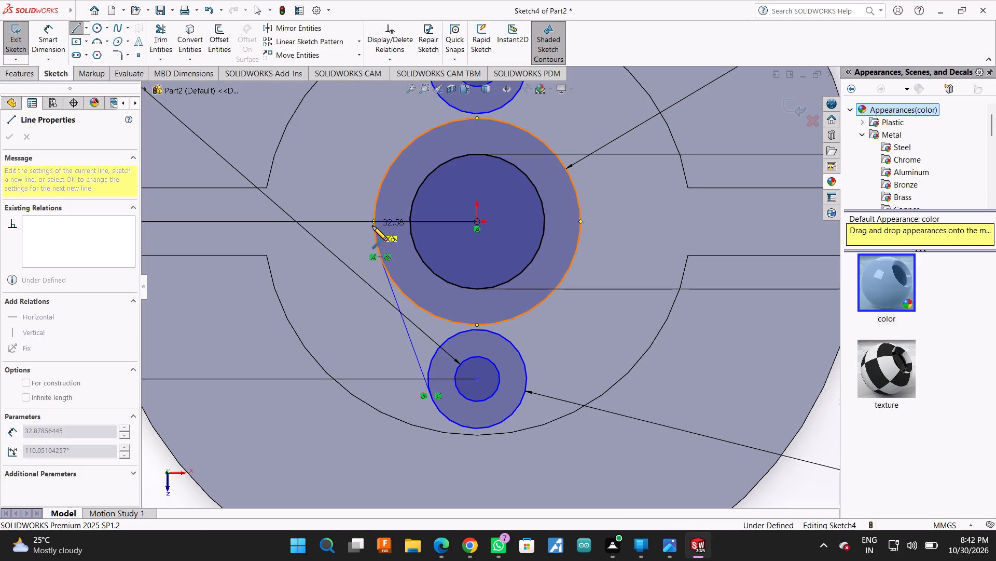
key("Escape")
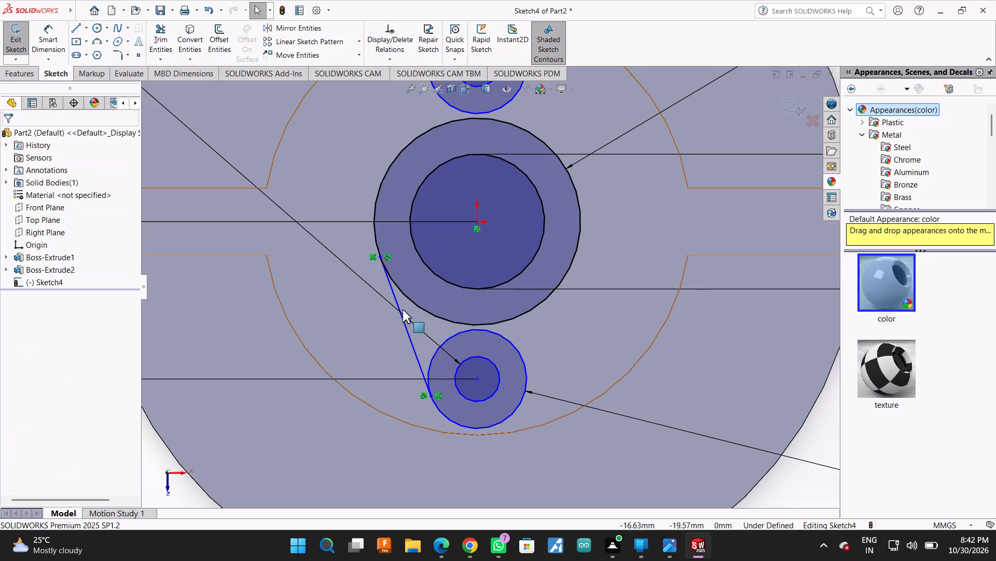
Check the lower left line's relations with the lower 22 mm circle and with the 46 mm circle for tangency.
left_click(399, 309, "ctrl")
left_click(435, 352, "ctrl")
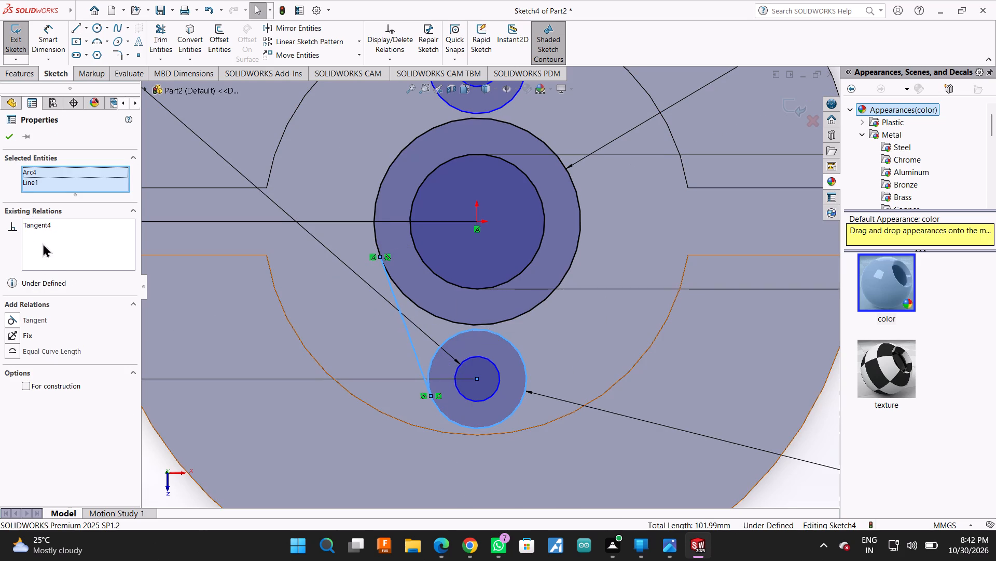
left_click(7, 136)
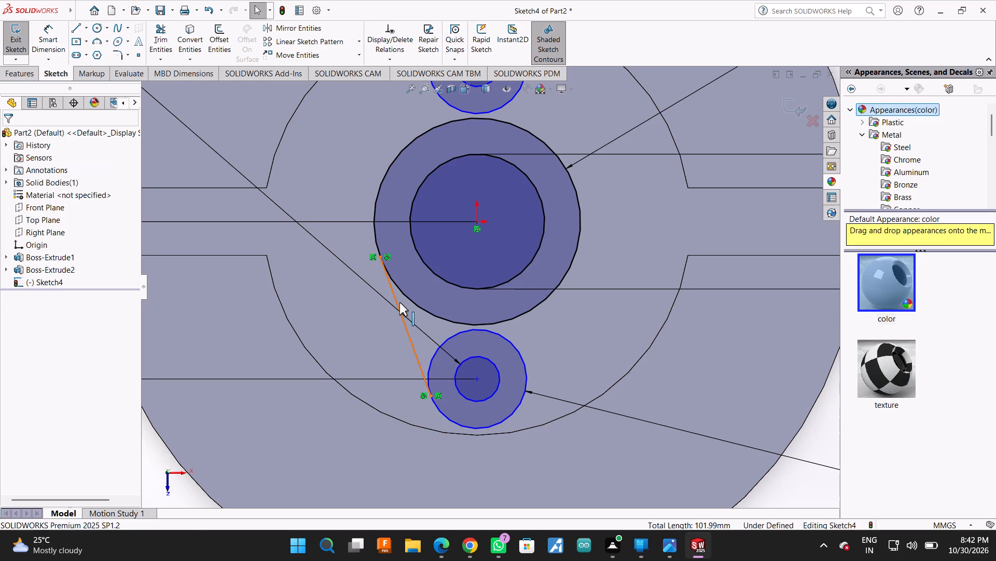
left_click(400, 311, "ctrl")
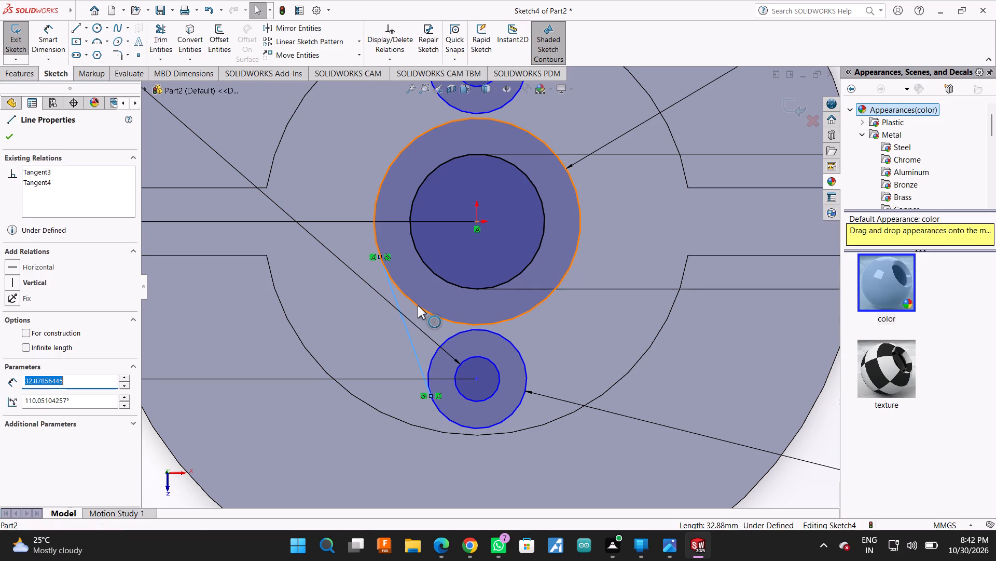
left_click(418, 305, "ctrl")
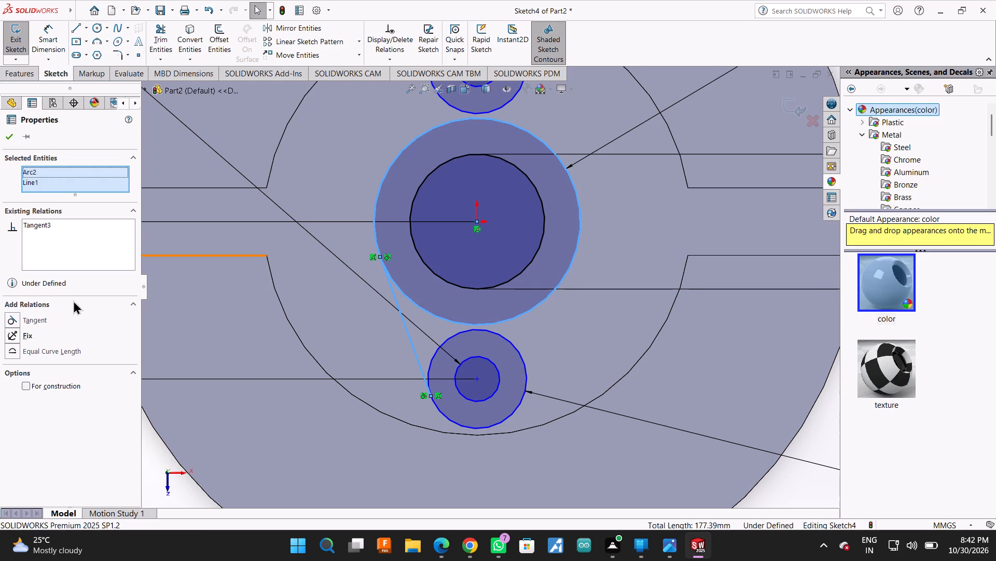
left_click(53, 315)
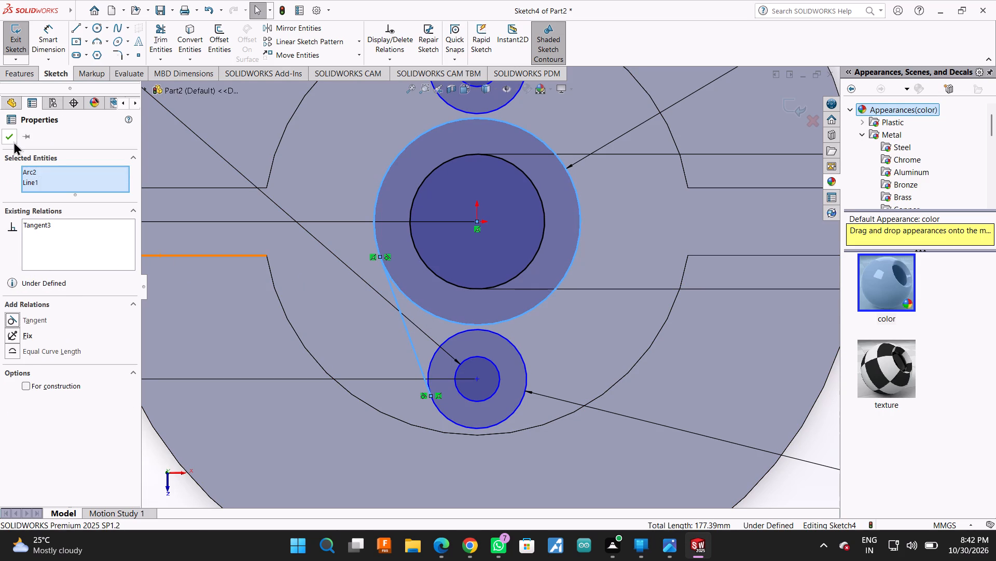
left_click(13, 141)
Sketch a line about 32.9 mm long, tangent to the lower 22 mm and 46 mm circles on their right side, and check its tangent relations.
left_click(78, 32)
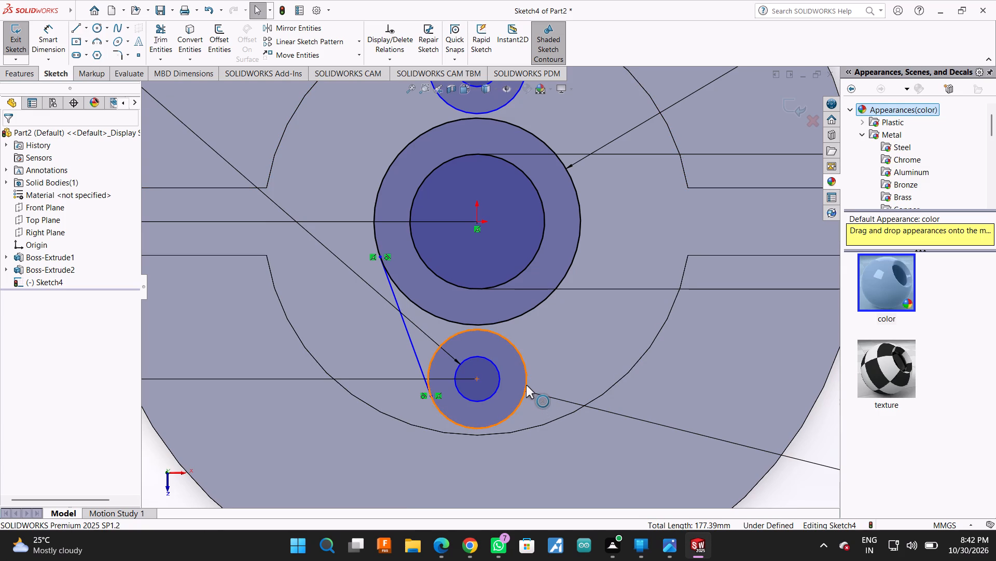
left_click(526, 385)
left_click(75, 25)
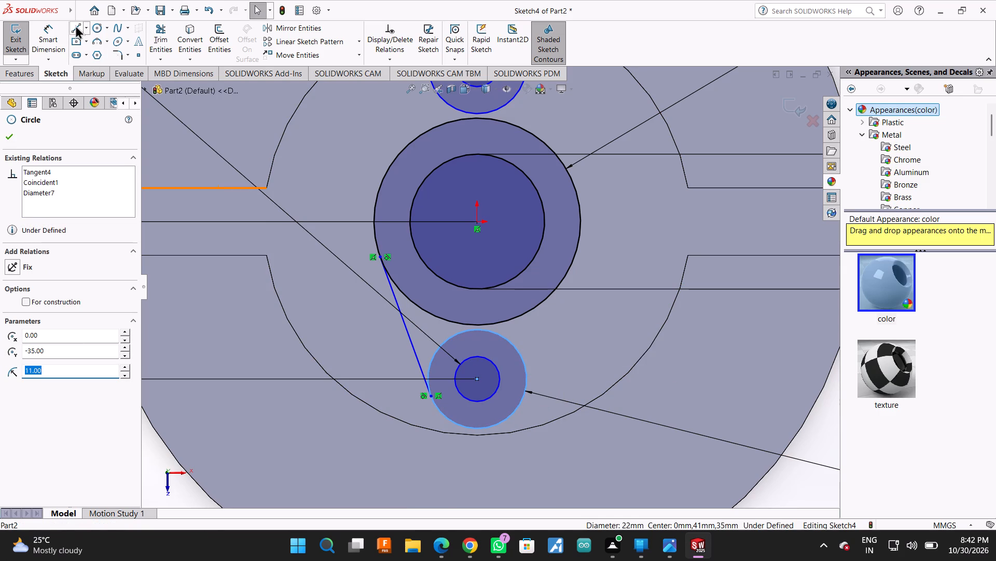
left_click(527, 386)
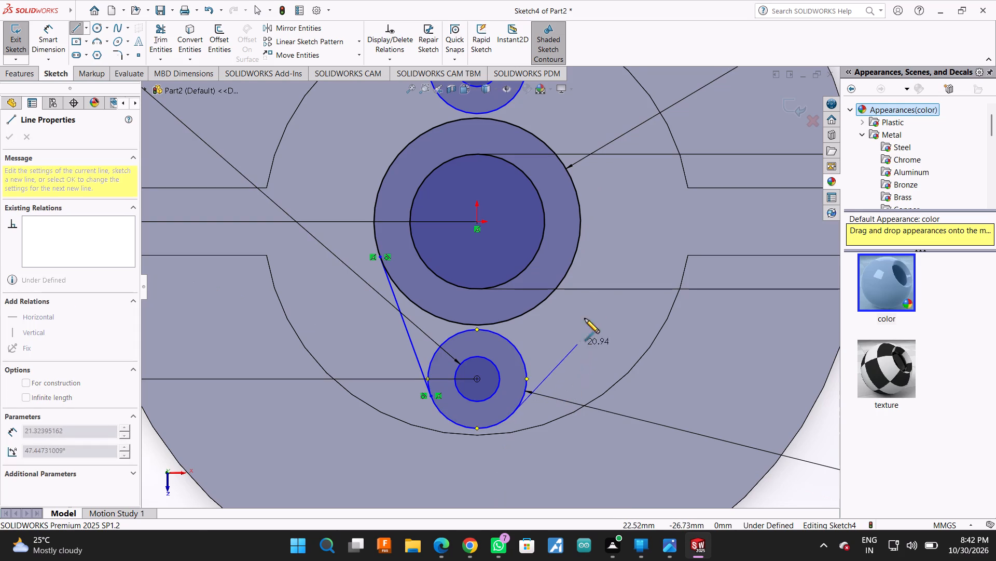
left_click(573, 265)
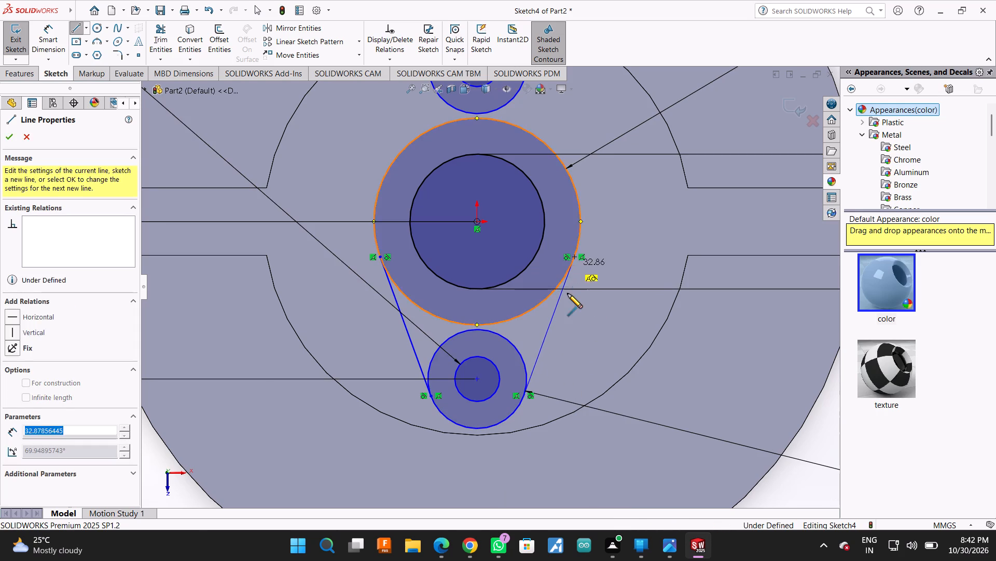
key("Escape")
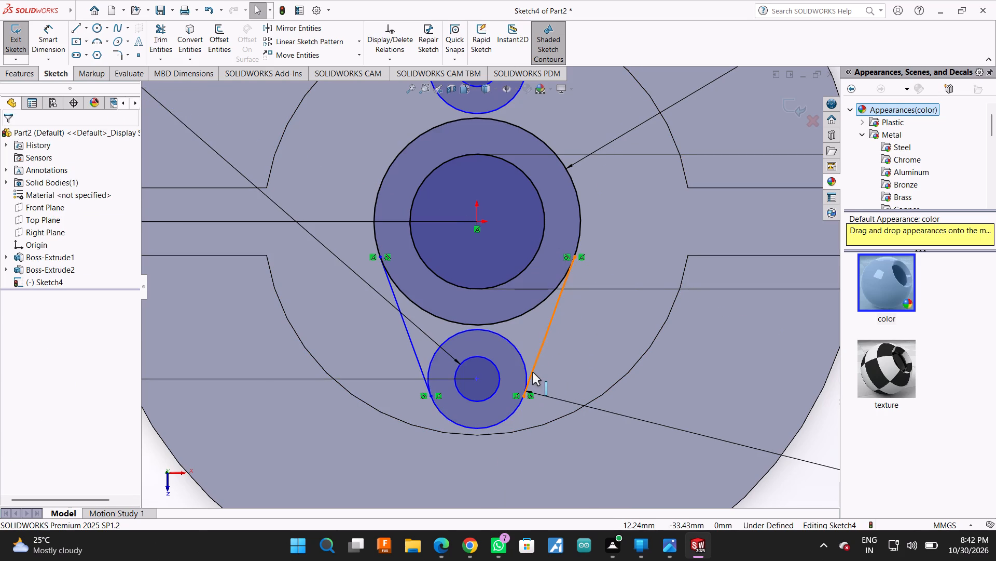
left_click(532, 372, "ctrl")
left_click(524, 364, "ctrl")
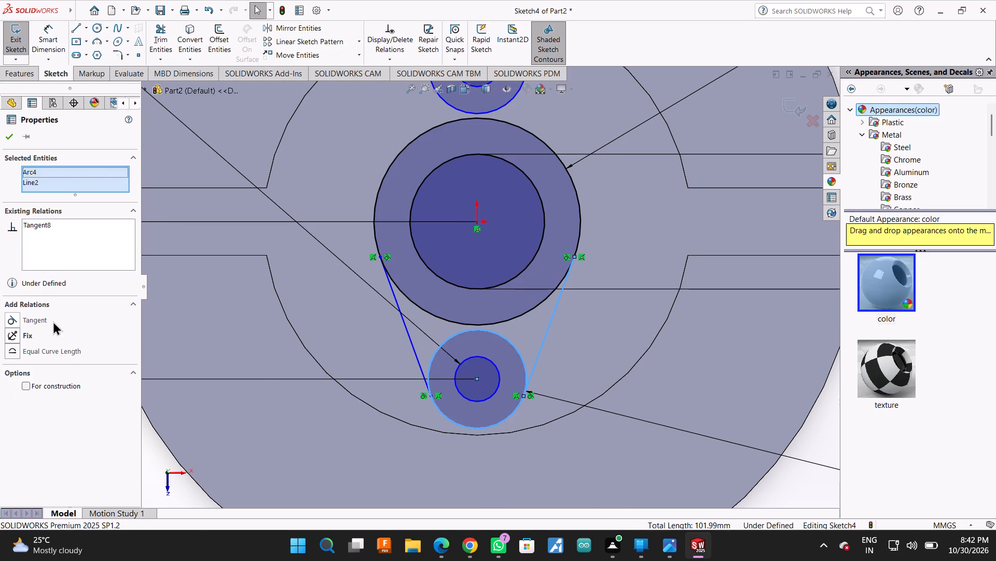
left_click(11, 136)
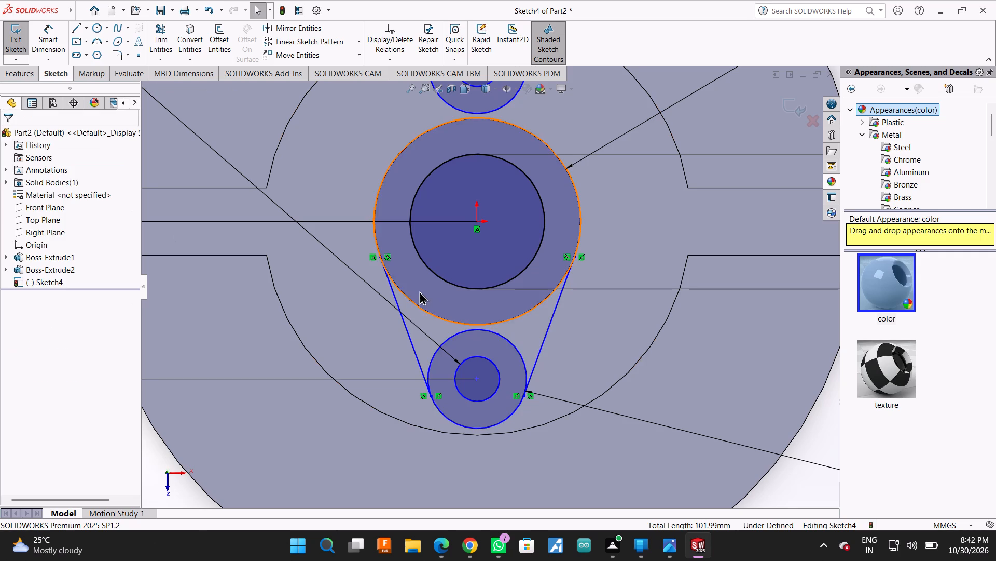
left_click(550, 320, "ctrl")
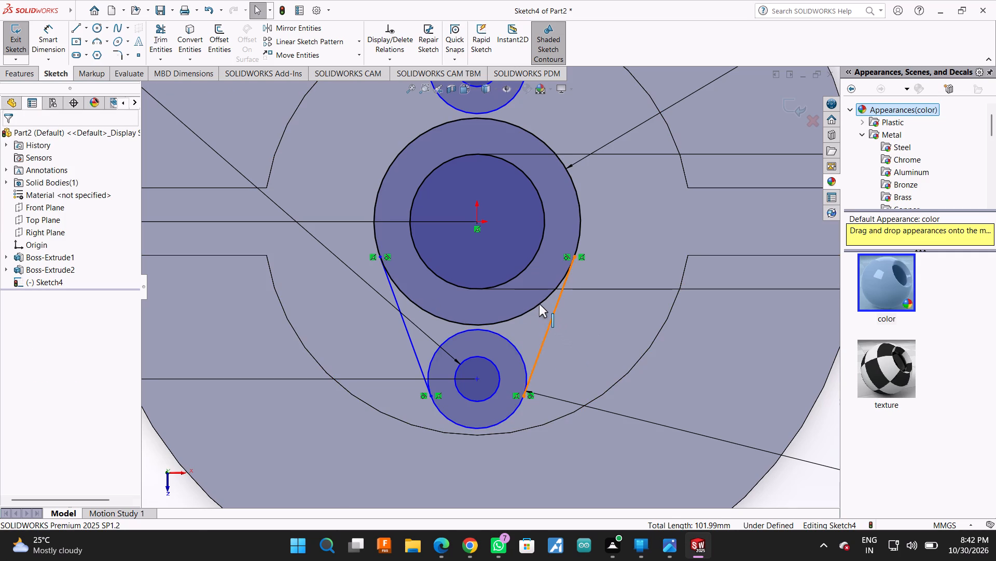
left_click(538, 304, "ctrl")
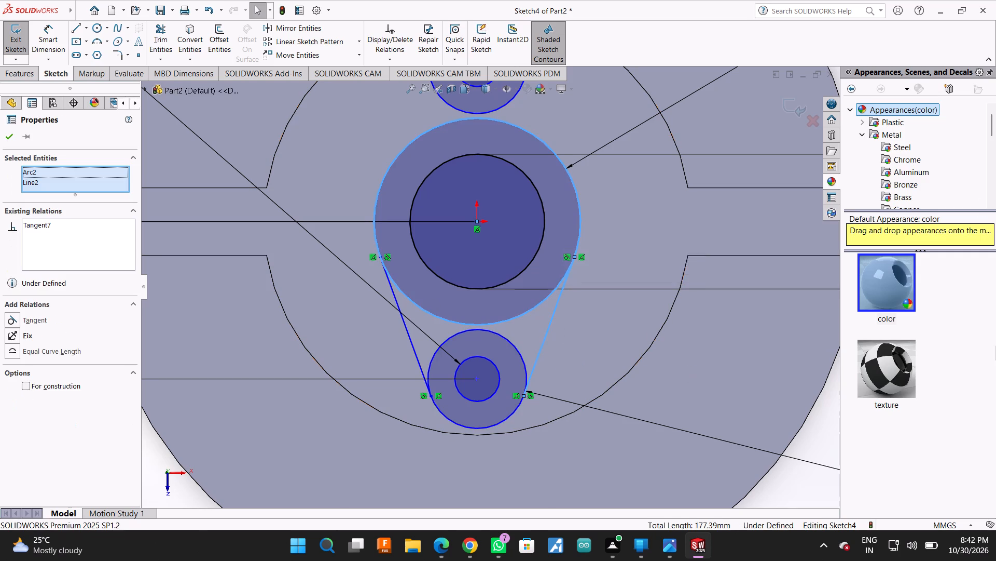
left_click(10, 140)
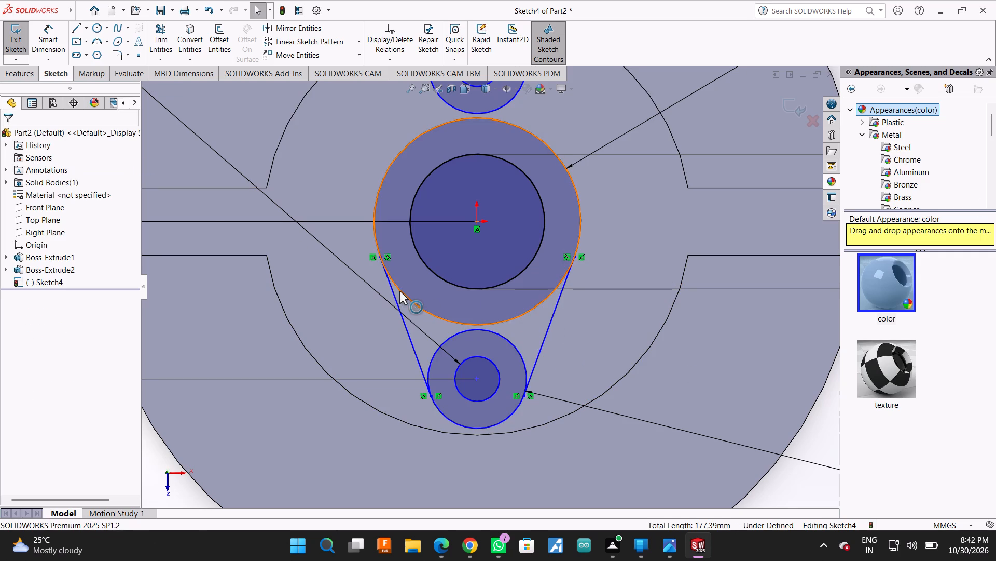
Sketch a line about 32.9 mm long, tangent to the upper 22 mm and 46 mm circles on their left side, and check its tangent relations.
scroll(537, 384, "up", 1)
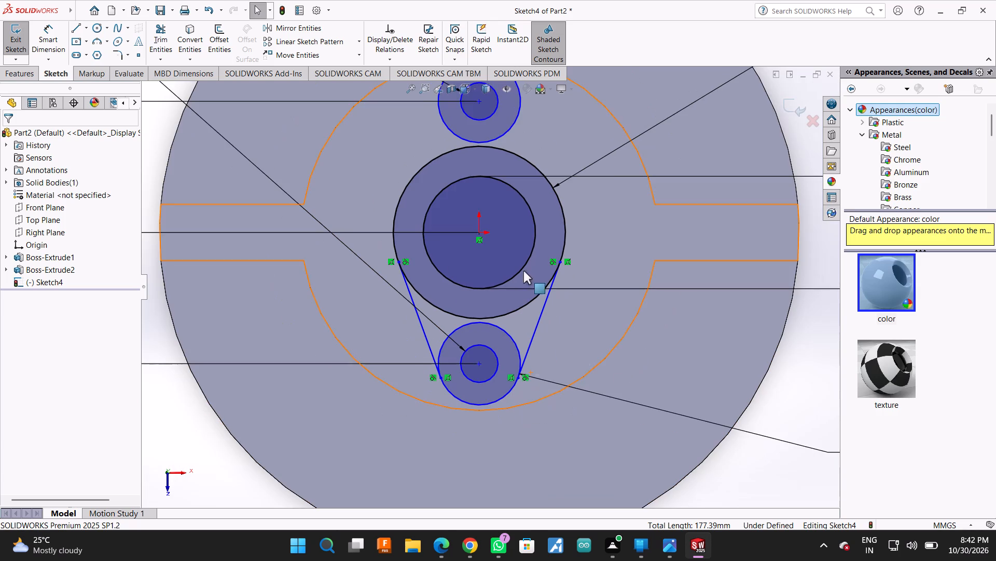
scroll(520, 301, "up", 2)
scroll(521, 210, "down", 2)
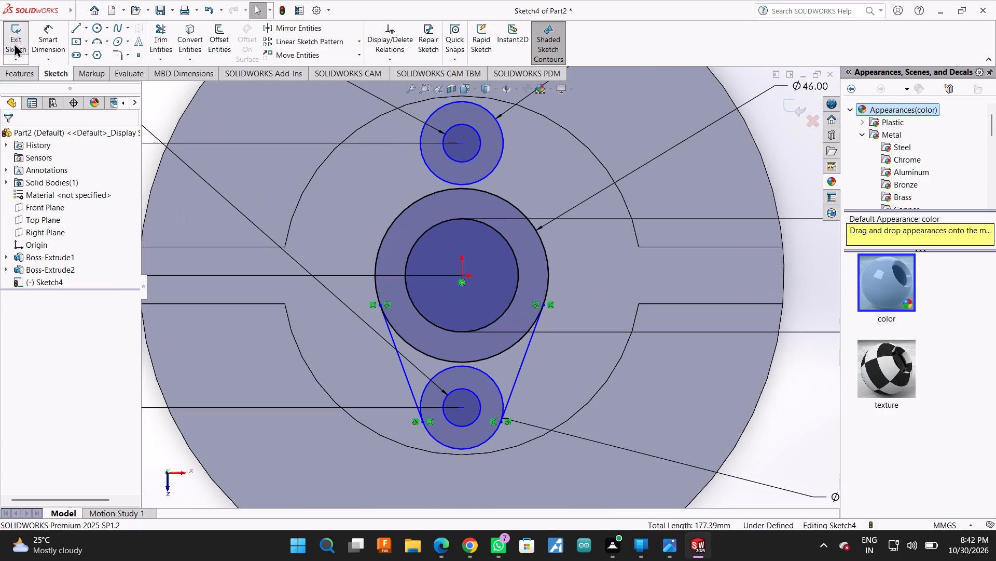
left_click(592, 39)
left_click(76, 31)
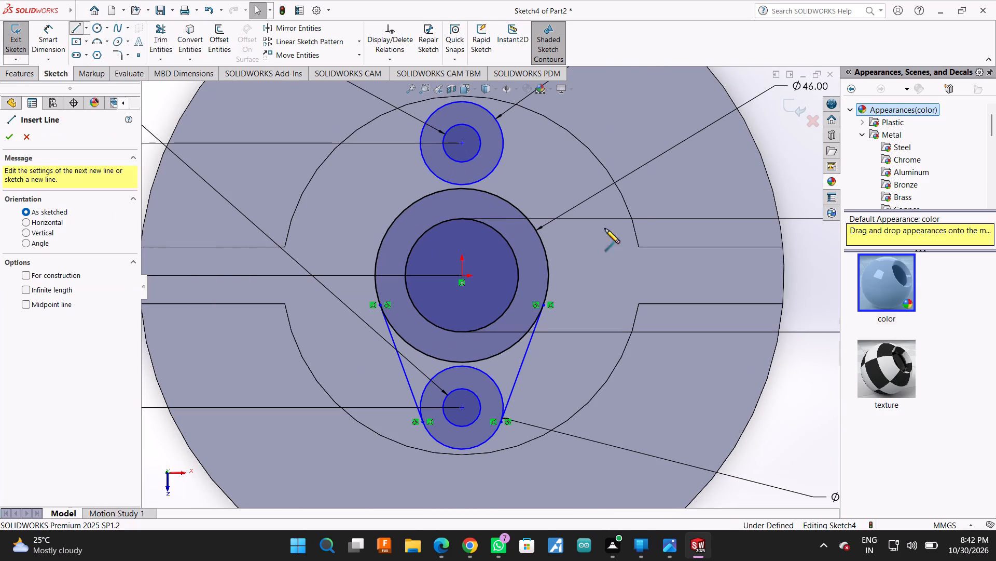
scroll(442, 123, "down", 1)
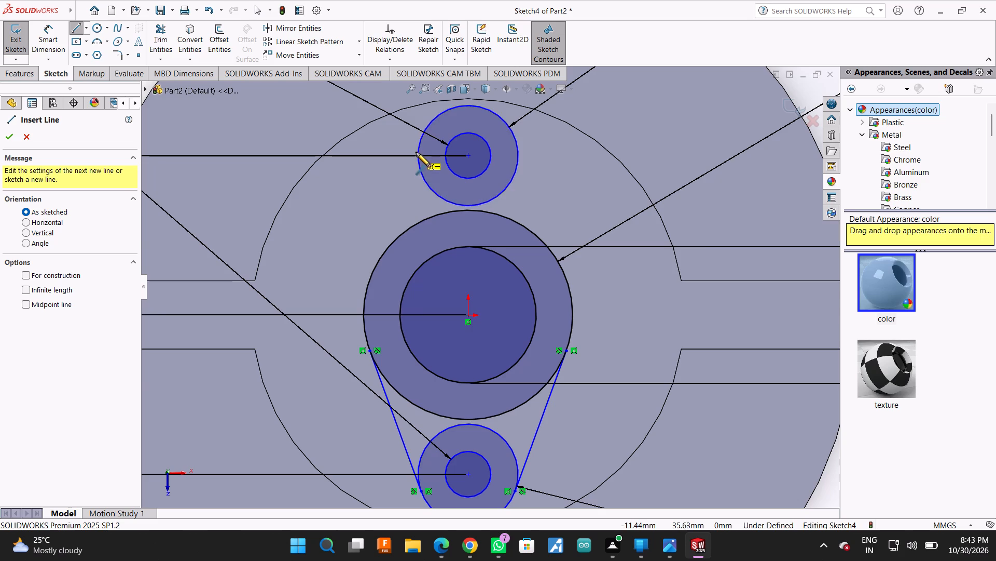
left_click(419, 149)
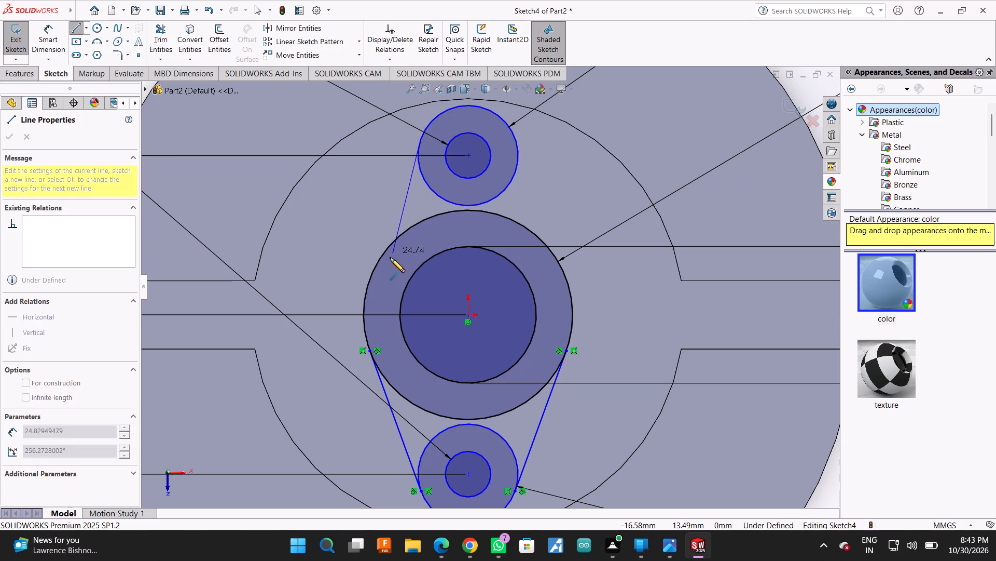
left_click(376, 271)
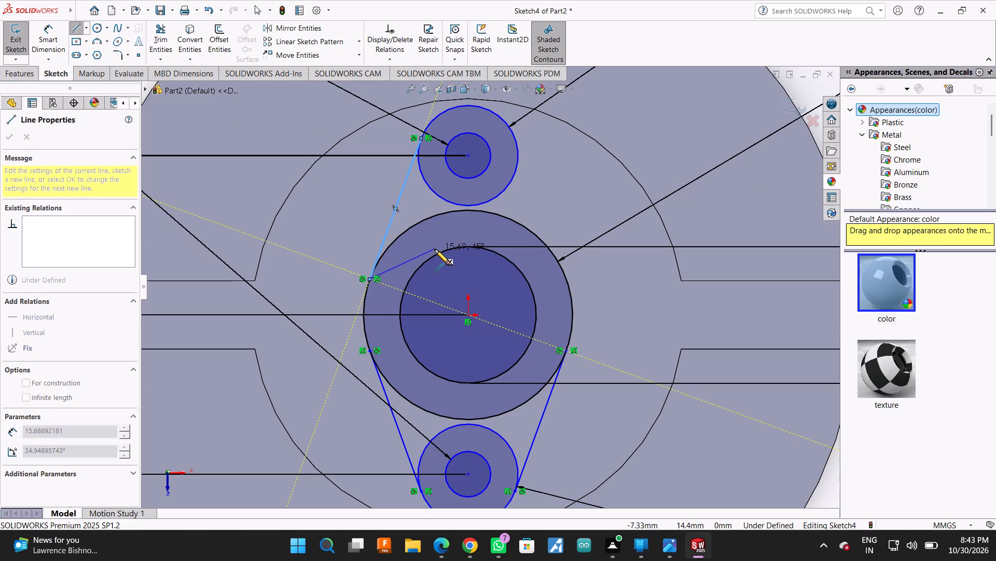
key("Escape")
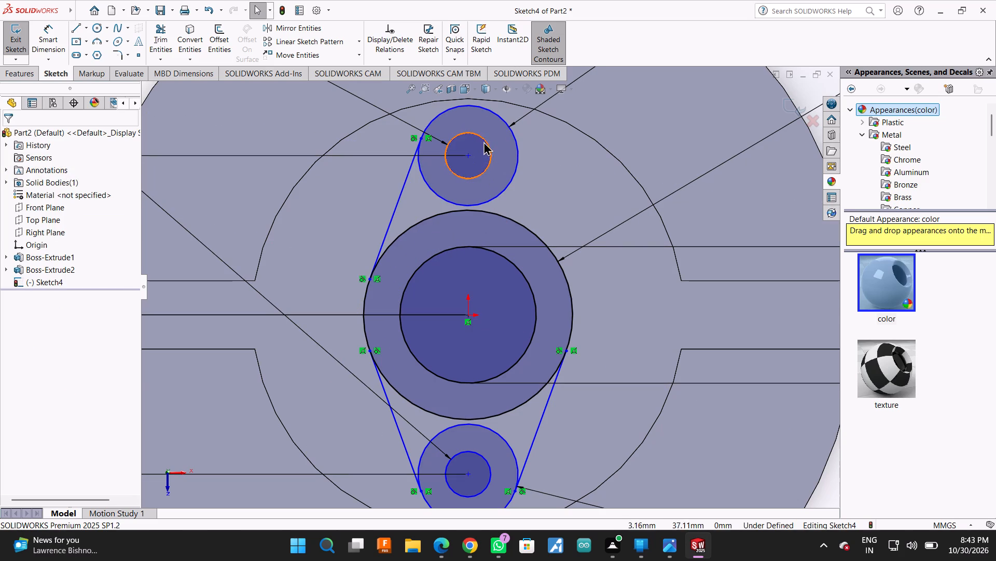
left_click(407, 175, "ctrl")
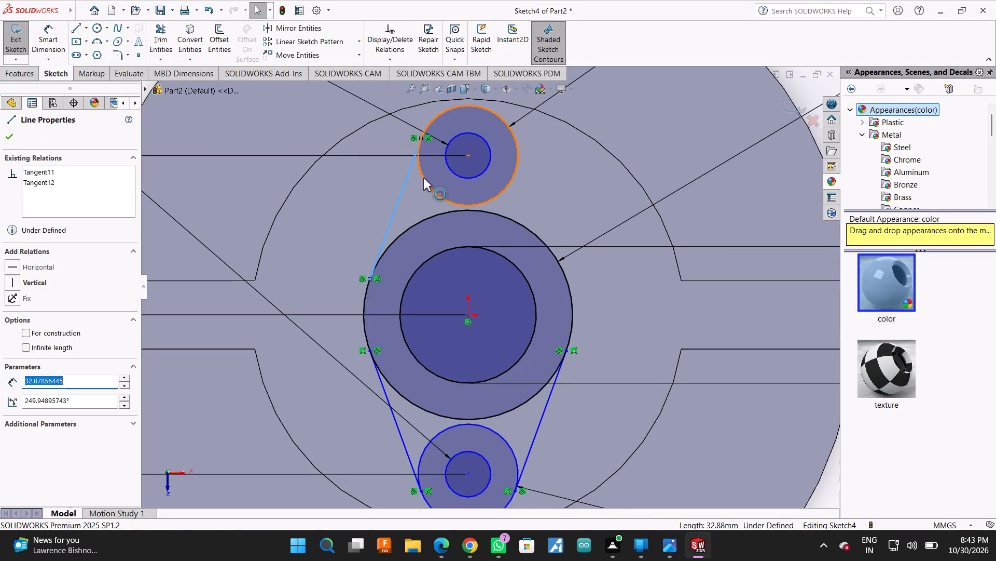
left_click(423, 178, "ctrl")
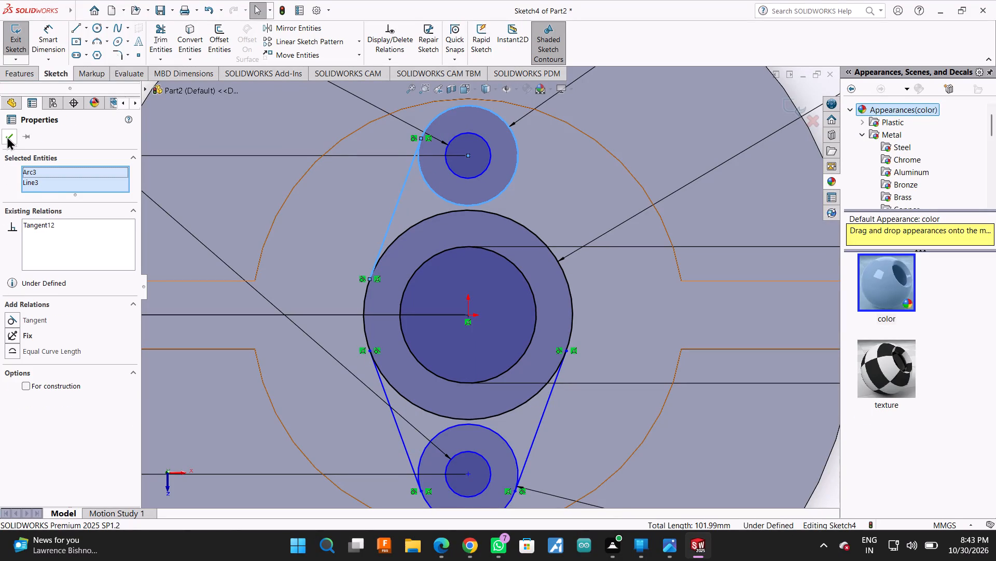
left_click(7, 135)
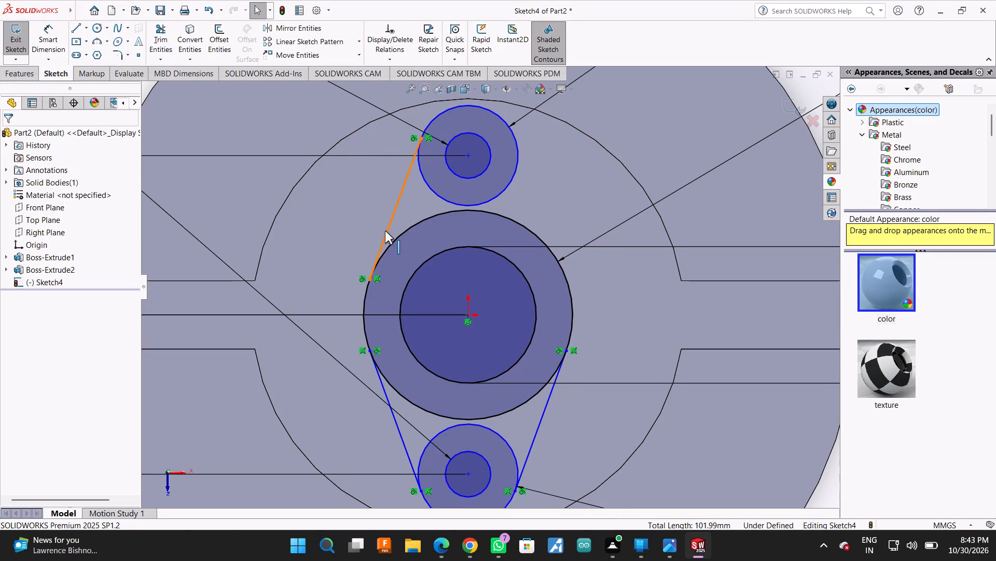
left_click(385, 231, "ctrl")
left_click(413, 235, "ctrl")
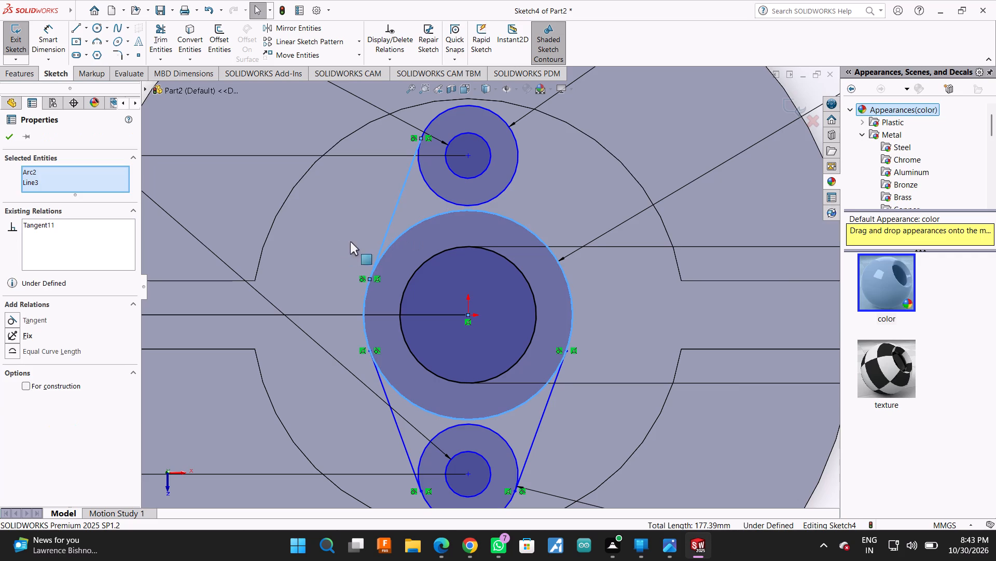
left_click(12, 139)
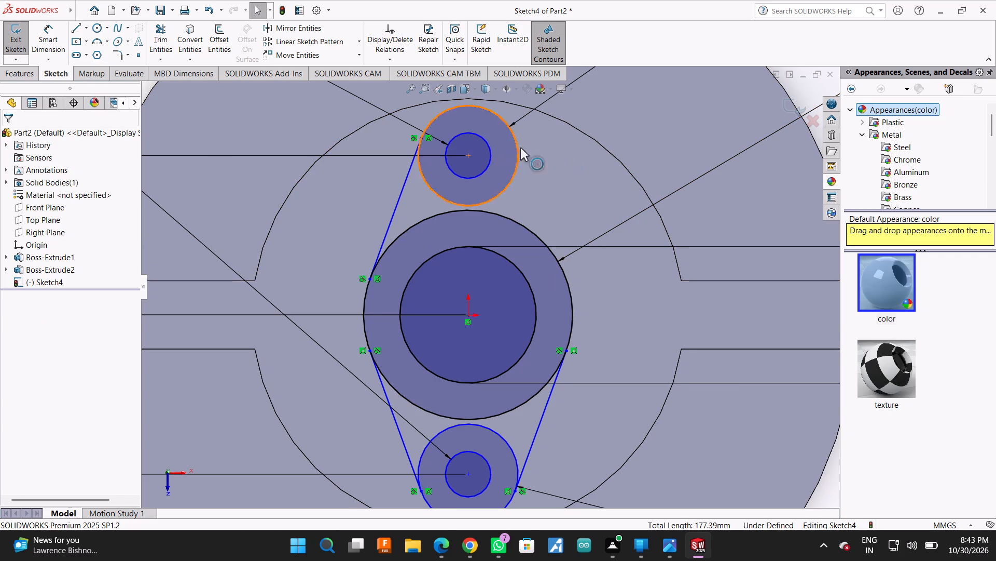
Sketch a line about 29.1 mm long from the right side of the upper 22 mm circle to the 46 mm circle.
left_click(74, 28)
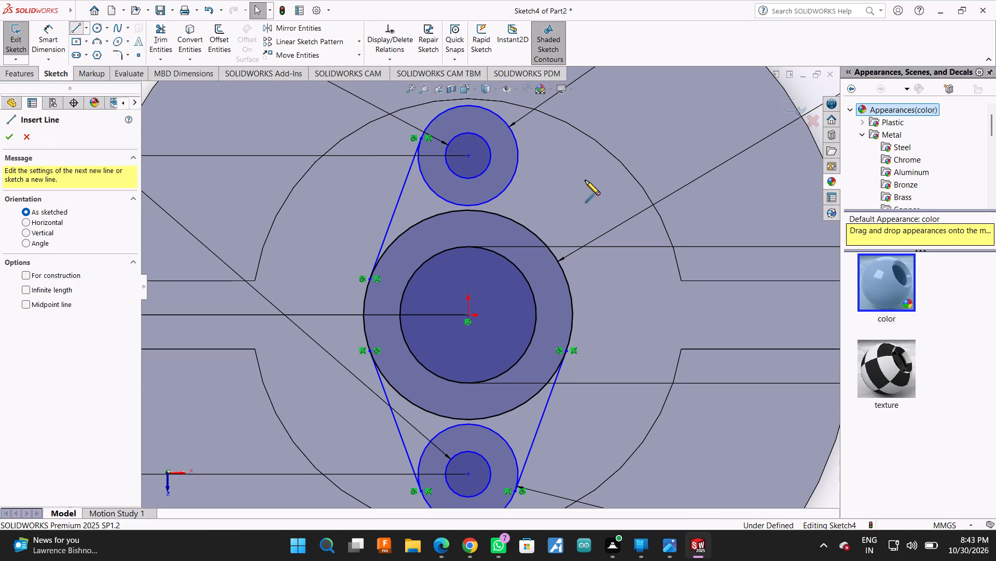
left_click(519, 153)
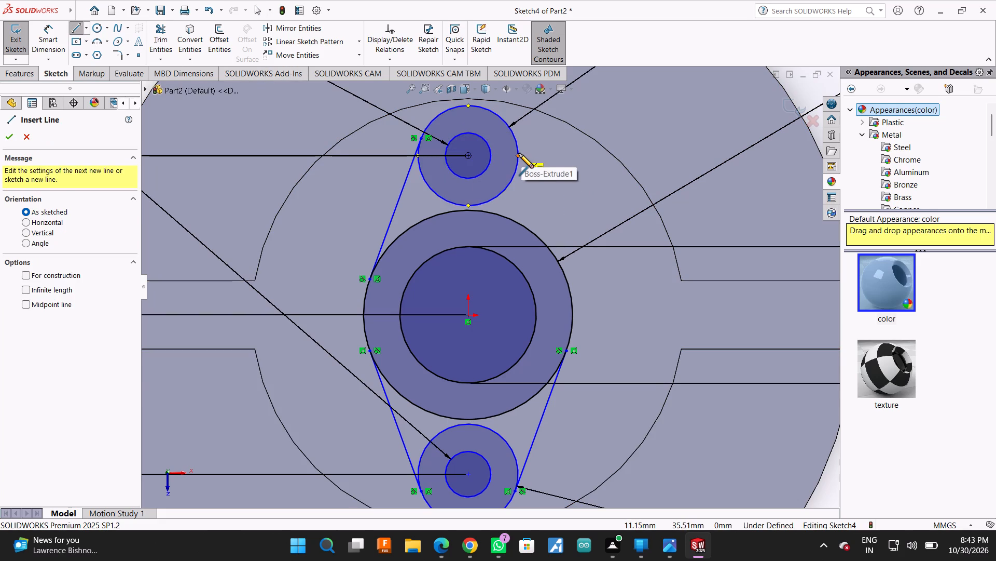
left_click(569, 279)
key("Escape")
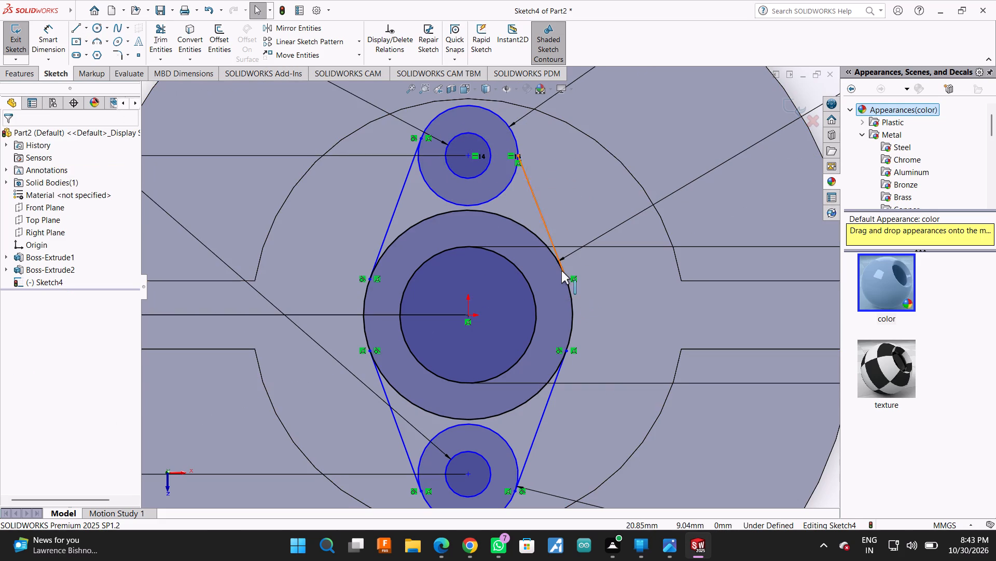
Add a tangent relation between the upper right line and the 46 mm circle.
left_click(542, 217, "ctrl")
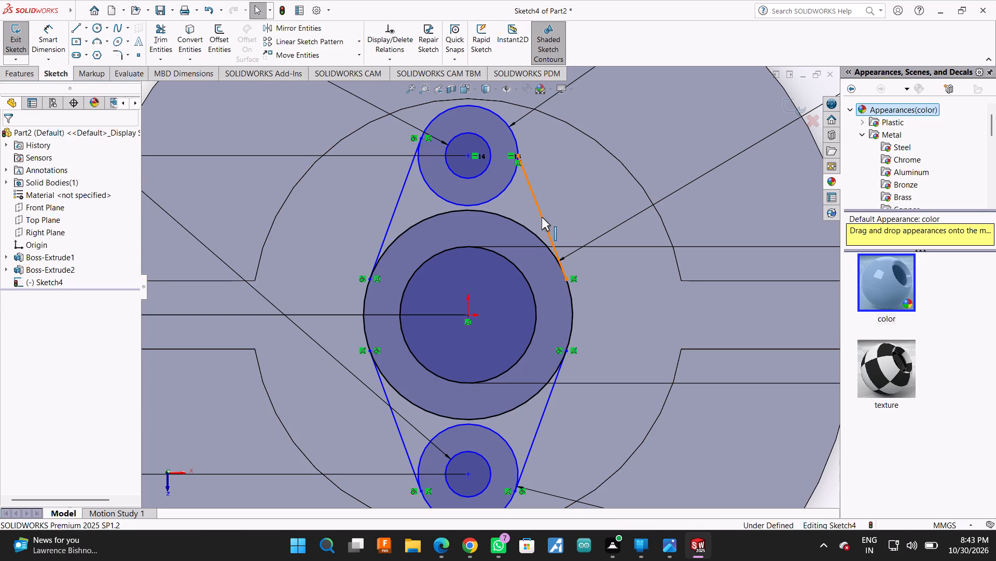
left_click(529, 235, "ctrl")
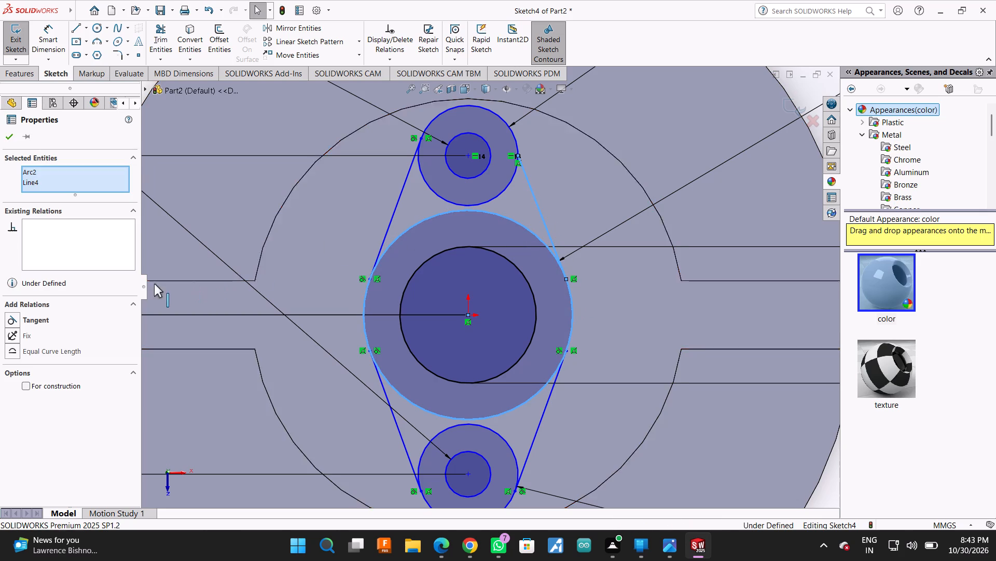
left_click(39, 321)
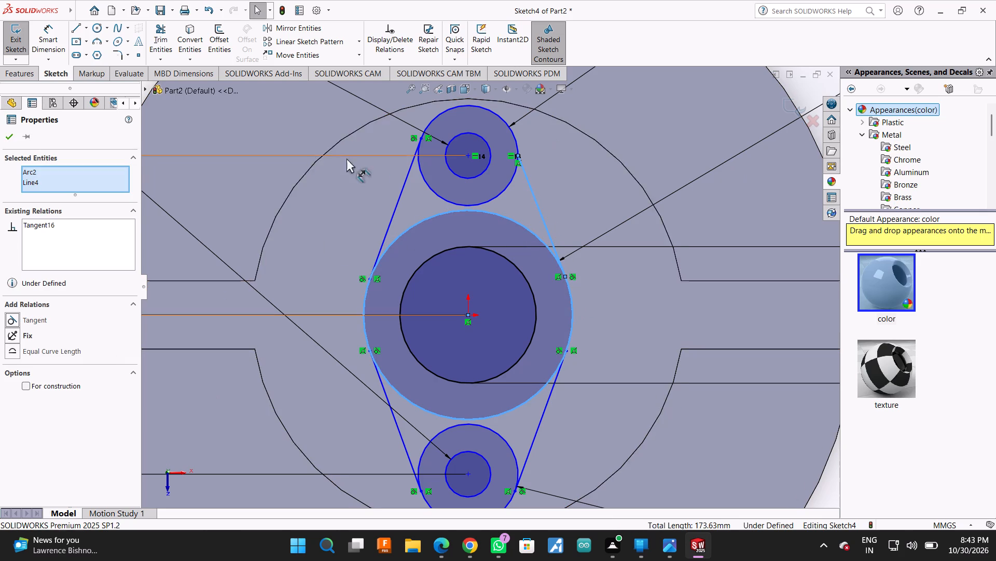
left_click(6, 133)
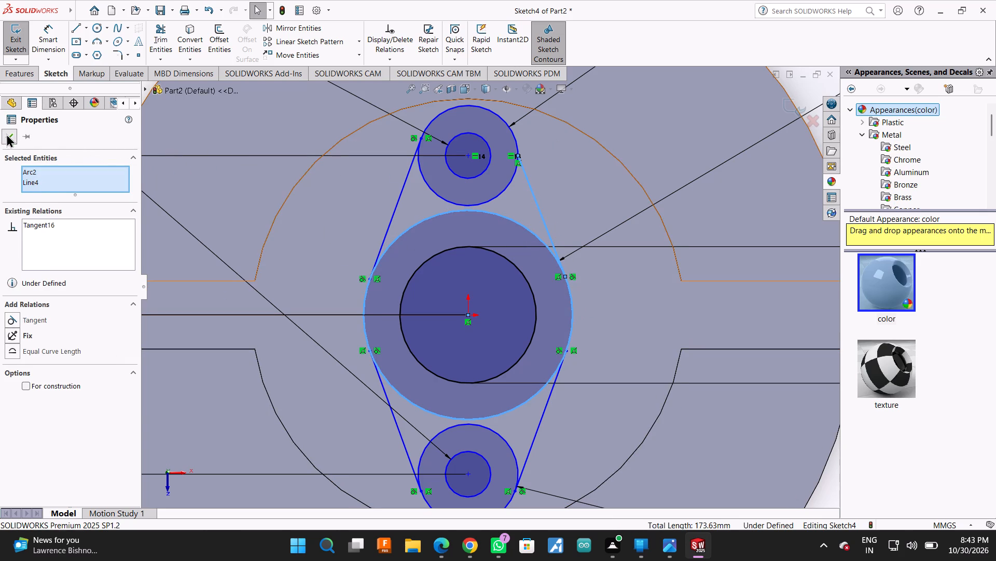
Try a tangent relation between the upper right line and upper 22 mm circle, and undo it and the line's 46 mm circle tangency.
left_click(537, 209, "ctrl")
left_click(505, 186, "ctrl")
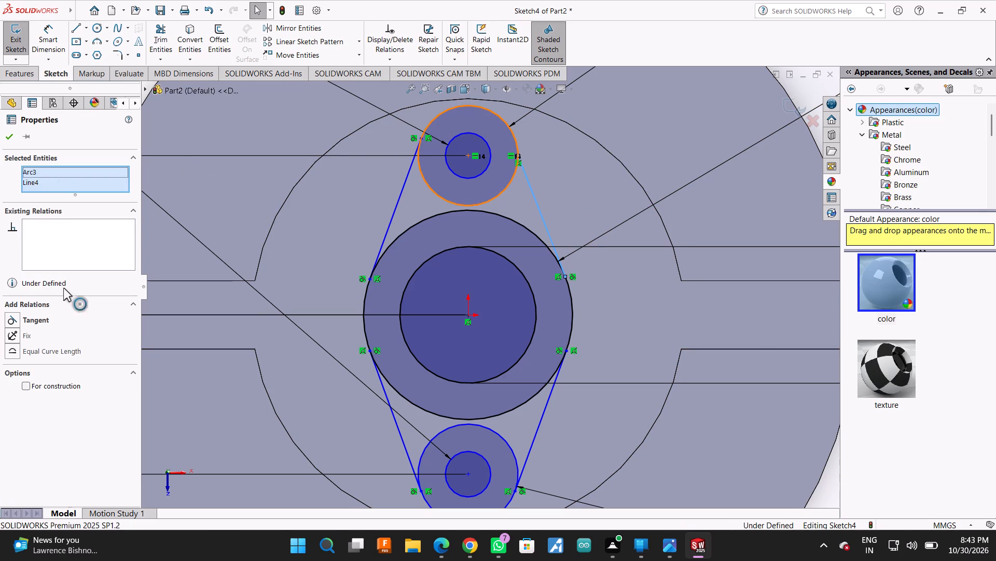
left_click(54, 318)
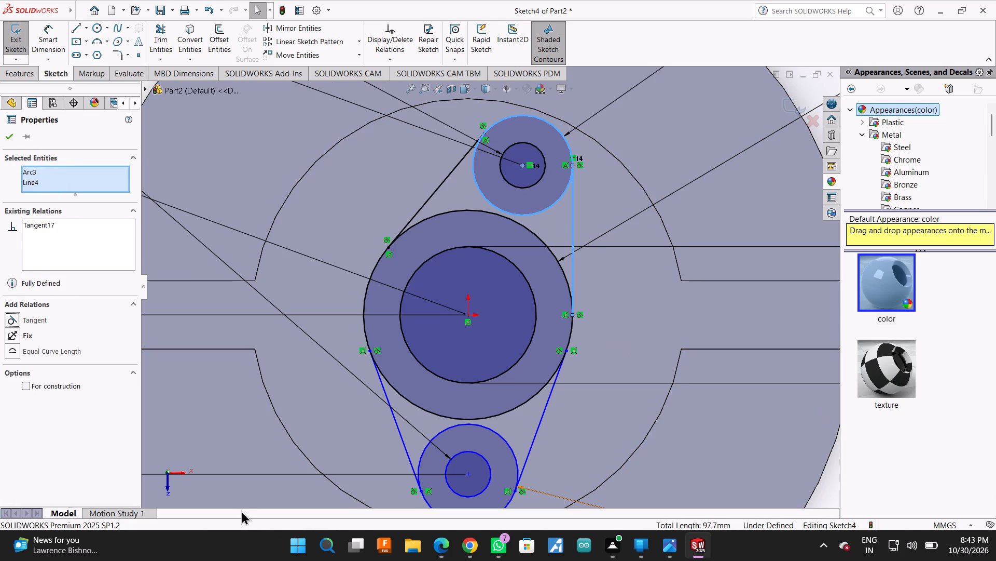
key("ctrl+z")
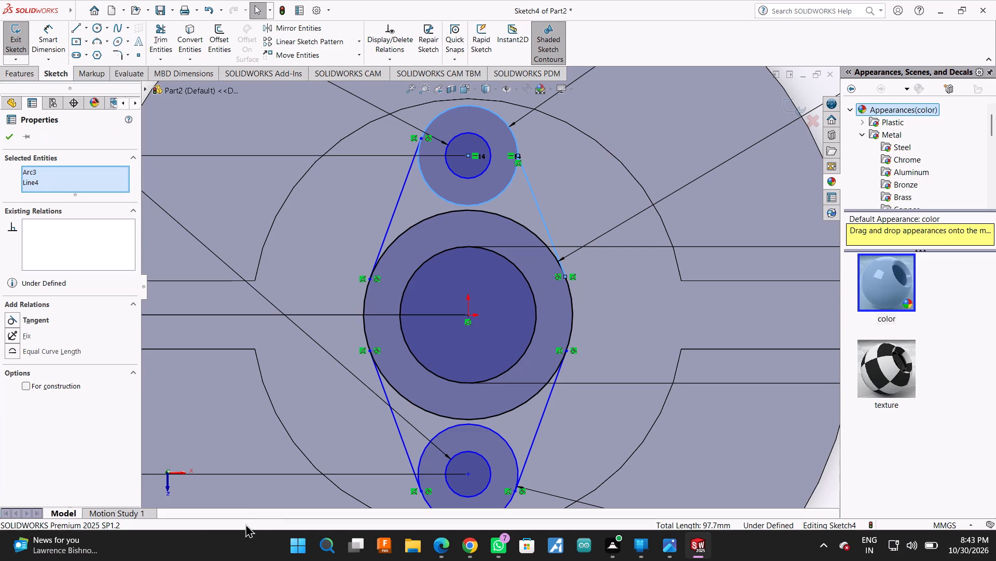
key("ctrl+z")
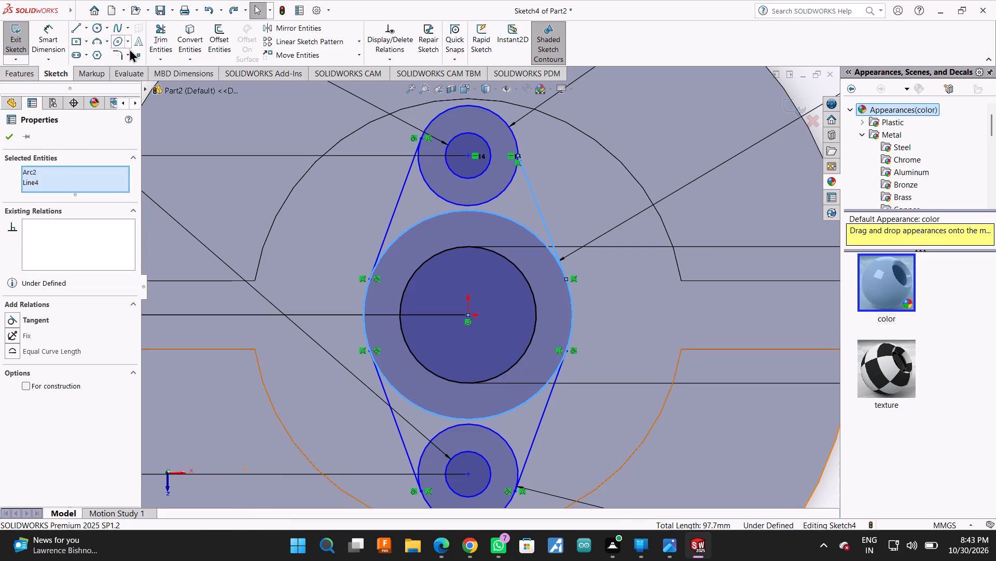
Trim away the upper right line between the upper 22 mm circle and the 46 mm circle.
left_click(163, 24)
left_click_drag(563, 181, 533, 199)
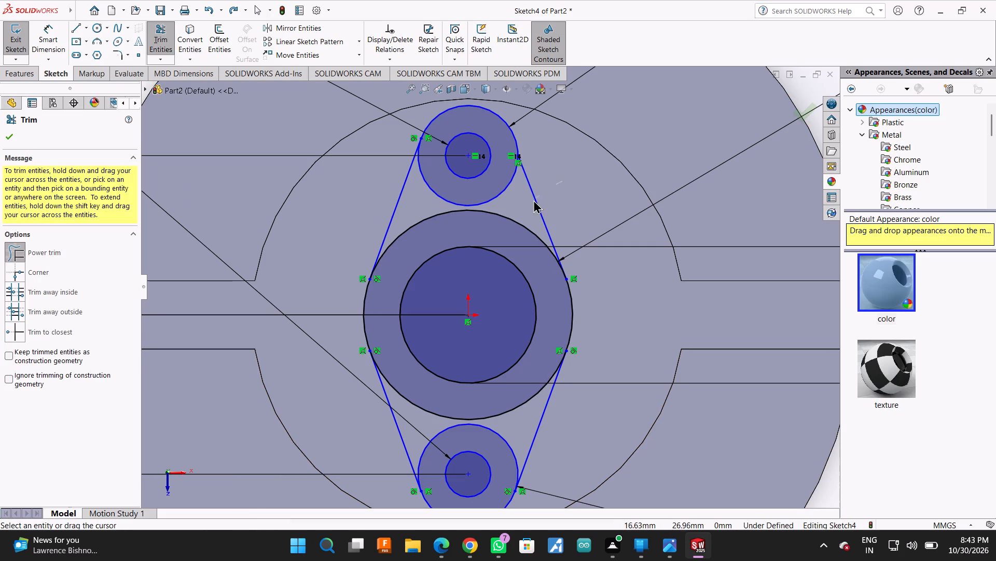
left_click_drag(533, 199, 529, 202)
Sketch a line about 32.9 mm long, tangent to the upper 22 mm and 46 mm circles on their right side, and check its tangent relations.
left_click(71, 26)
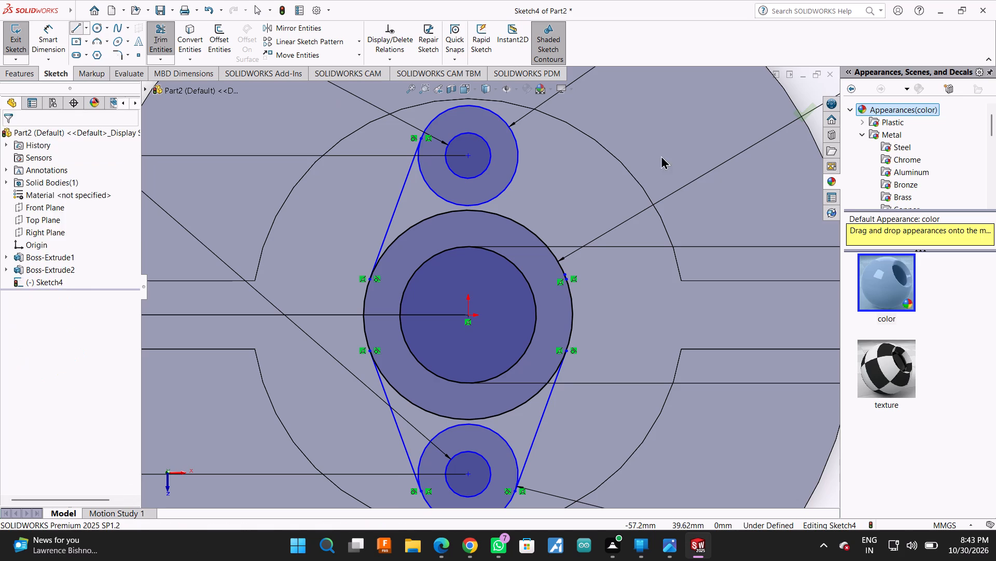
left_click(518, 162)
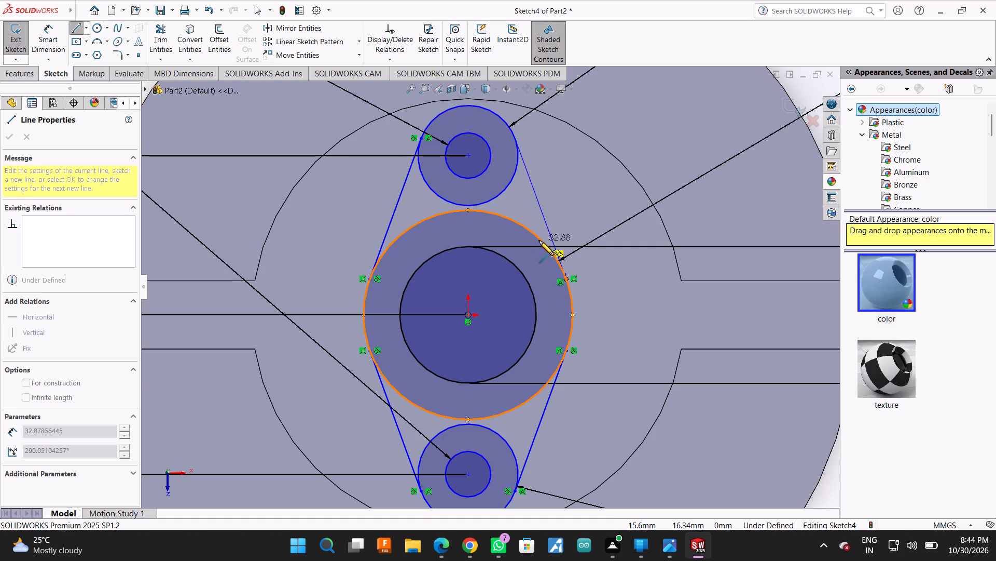
left_click(539, 241)
key("Escape")
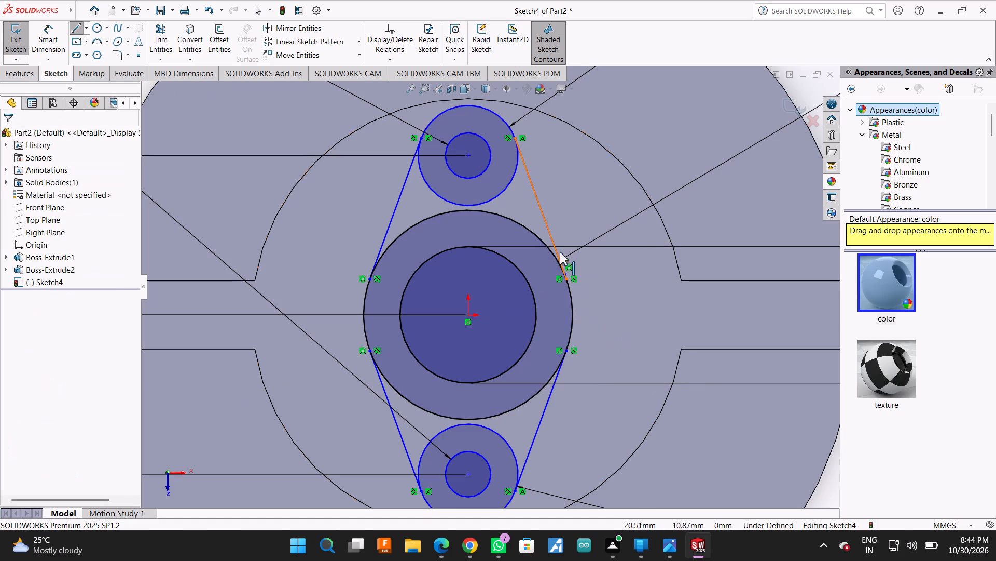
left_click(514, 176, "ctrl")
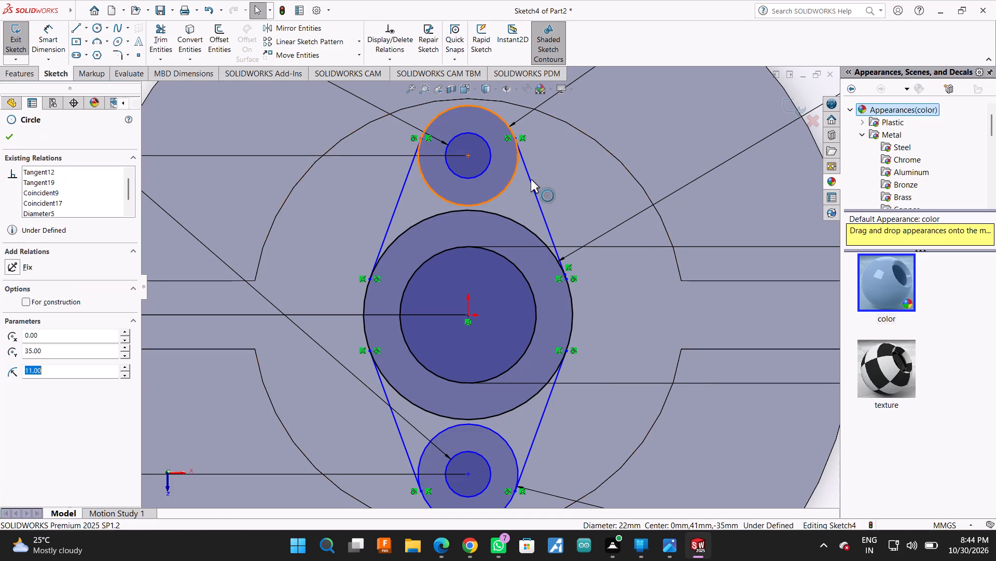
left_click(531, 179, "ctrl")
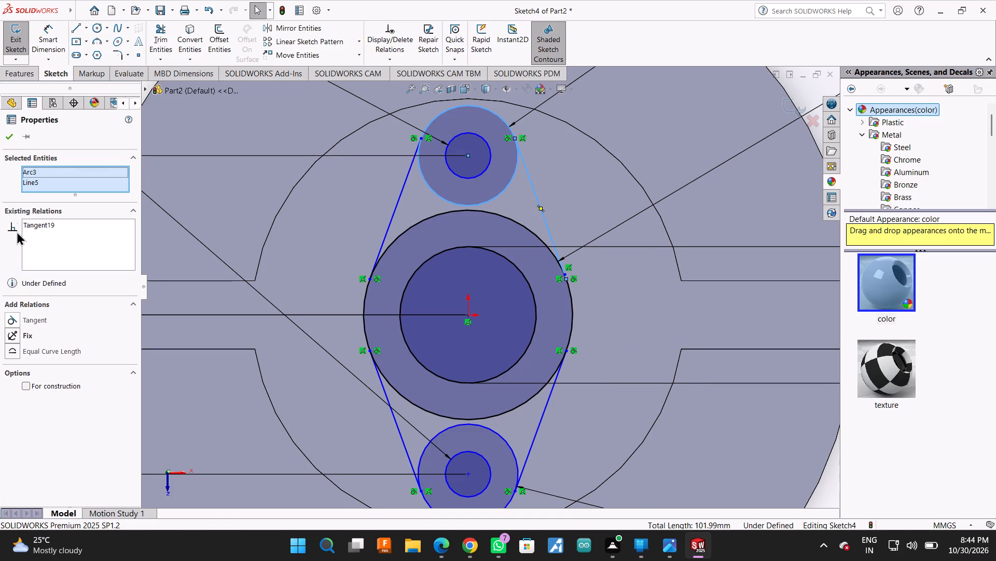
left_click(5, 138)
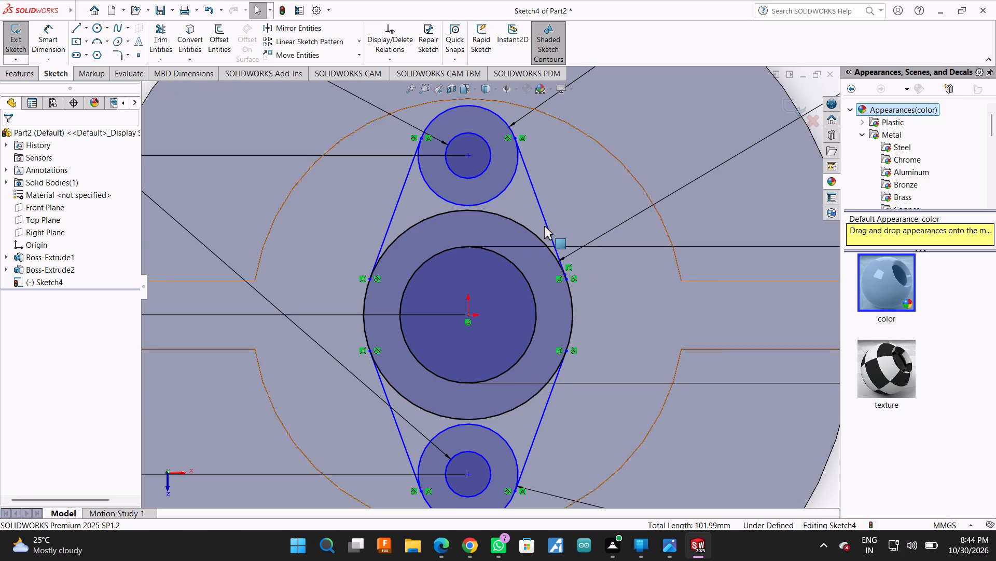
left_click(544, 223, "ctrl")
left_click(533, 232, "ctrl")
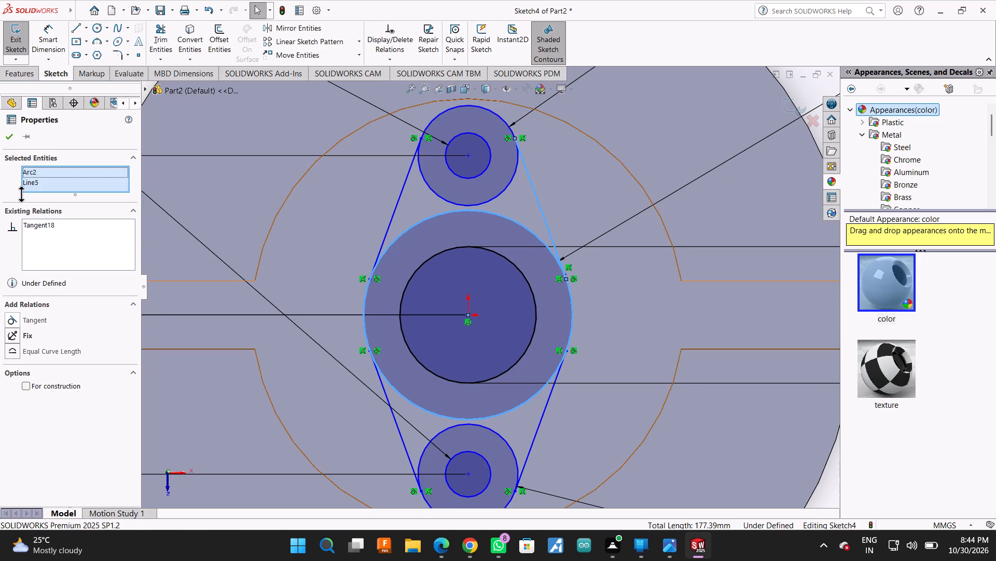
left_click(7, 143)
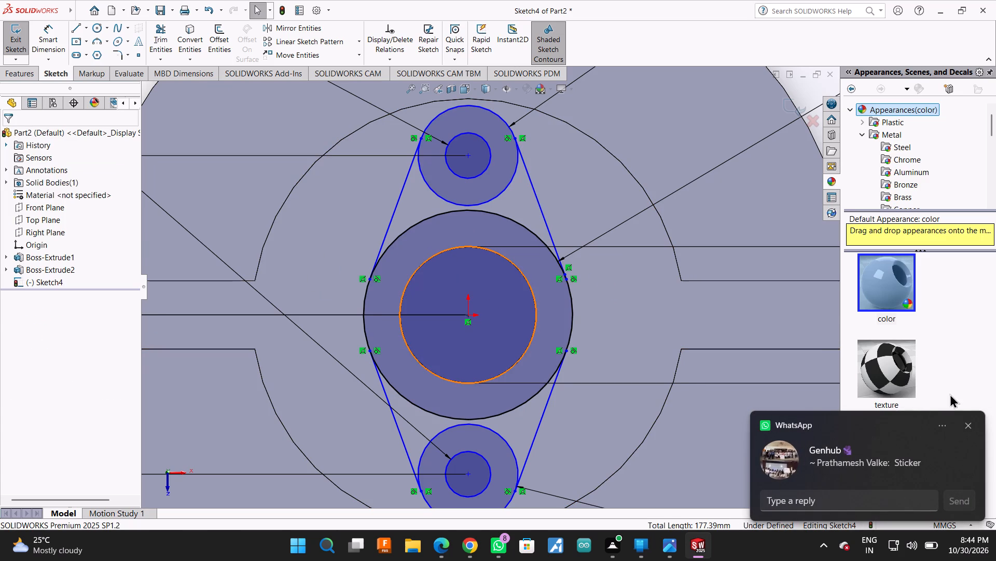
left_click(970, 425)
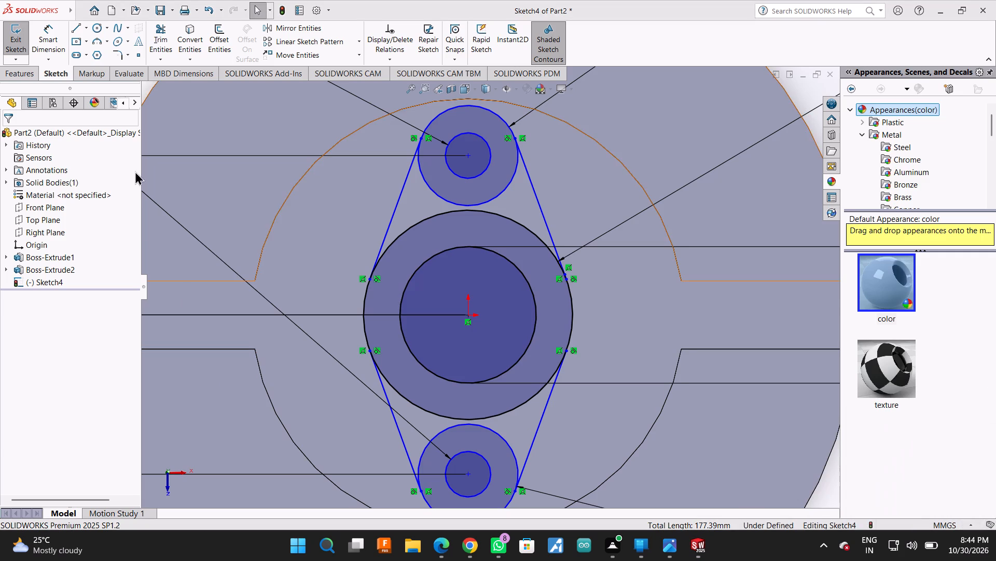
Trim the upper and lower arcs of the 46 mm circle and the inner arcs of both 22 mm circles inside the outline.
left_click(151, 39)
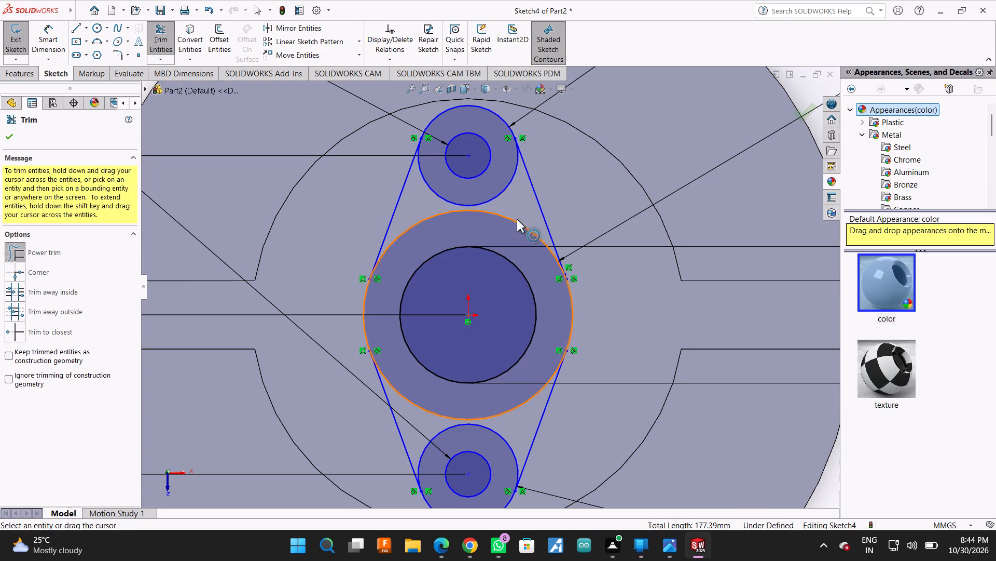
left_click_drag(517, 209, 511, 230)
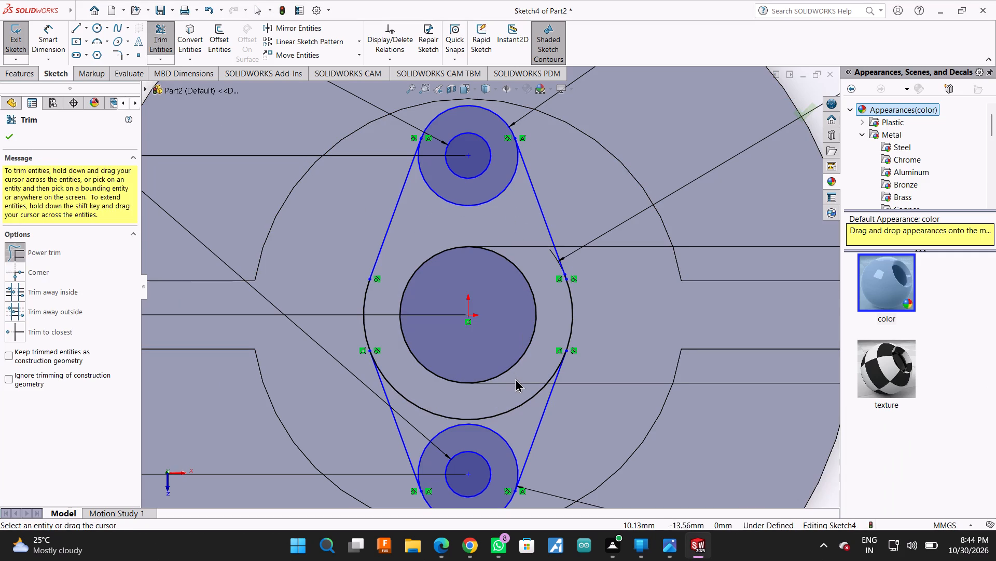
left_click_drag(515, 379, 525, 413)
left_click_drag(467, 414, 470, 437)
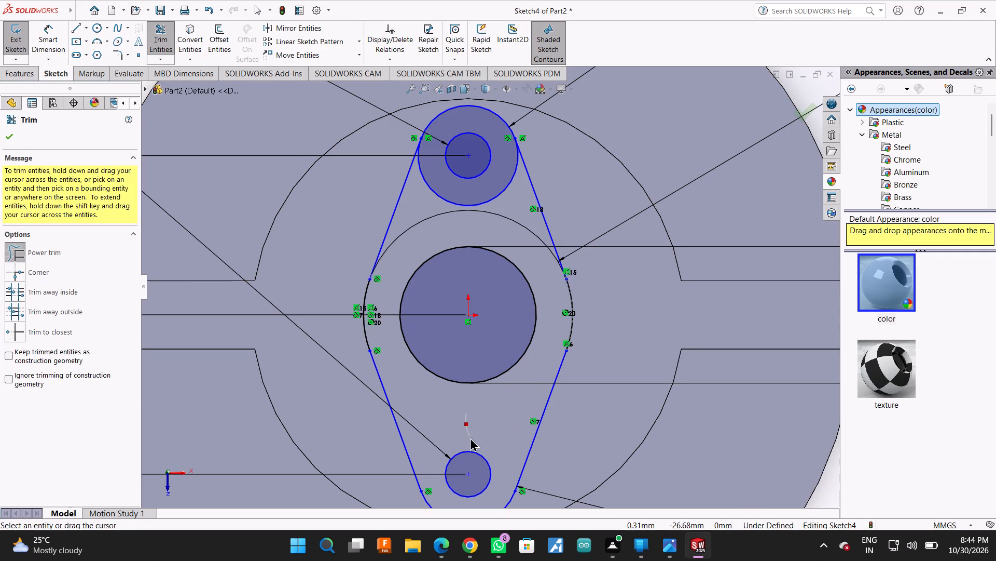
left_click_drag(470, 437, 475, 435)
left_click_drag(477, 193, 498, 224)
scroll(512, 298, "up", 1)
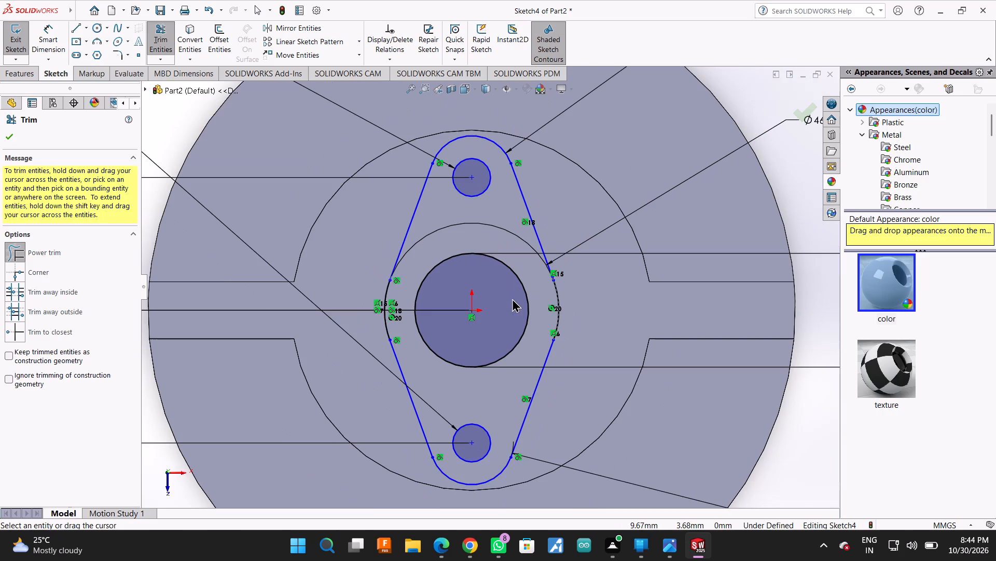
scroll(512, 317, "down", 2)
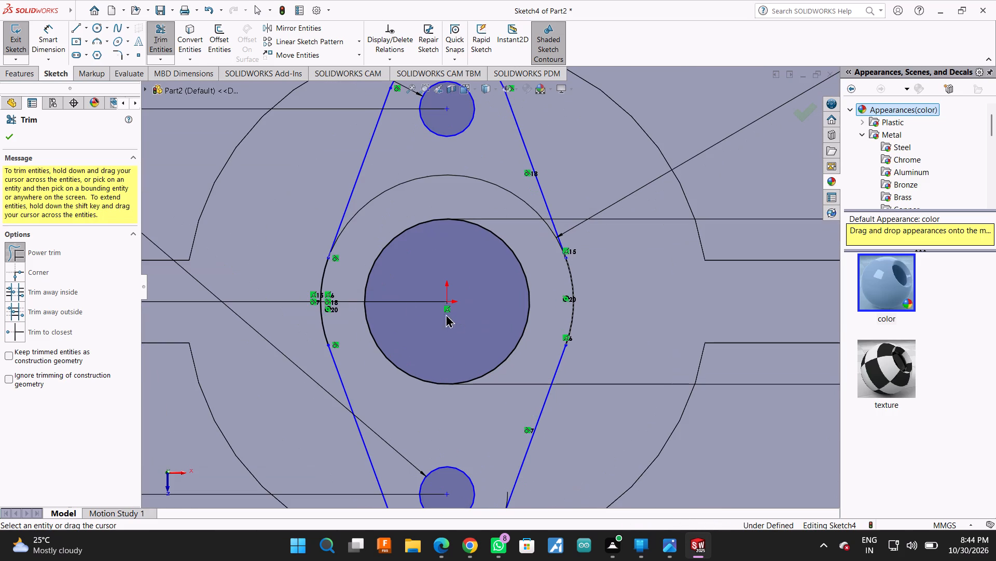
scroll(317, 289, "down", 3)
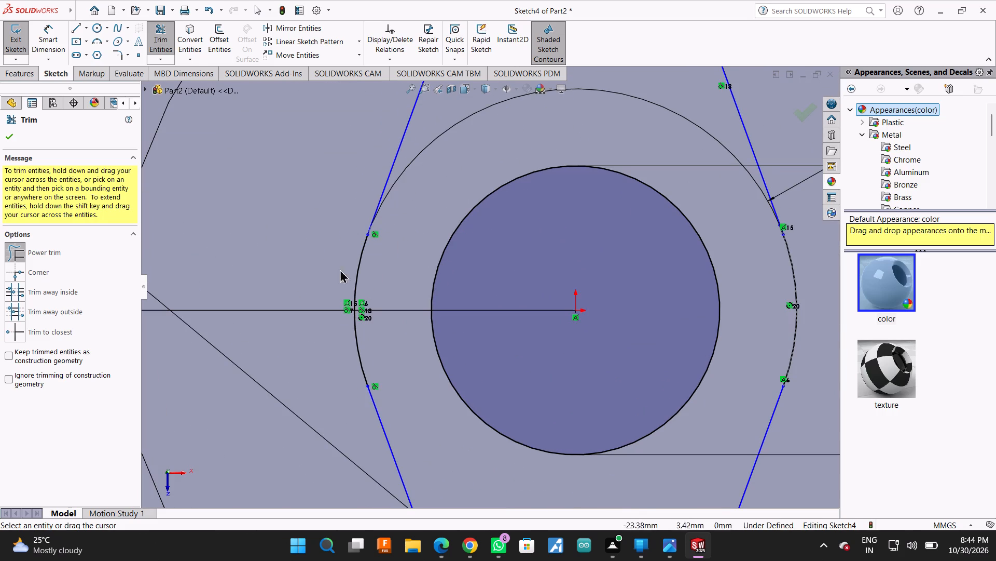
left_click(5, 137)
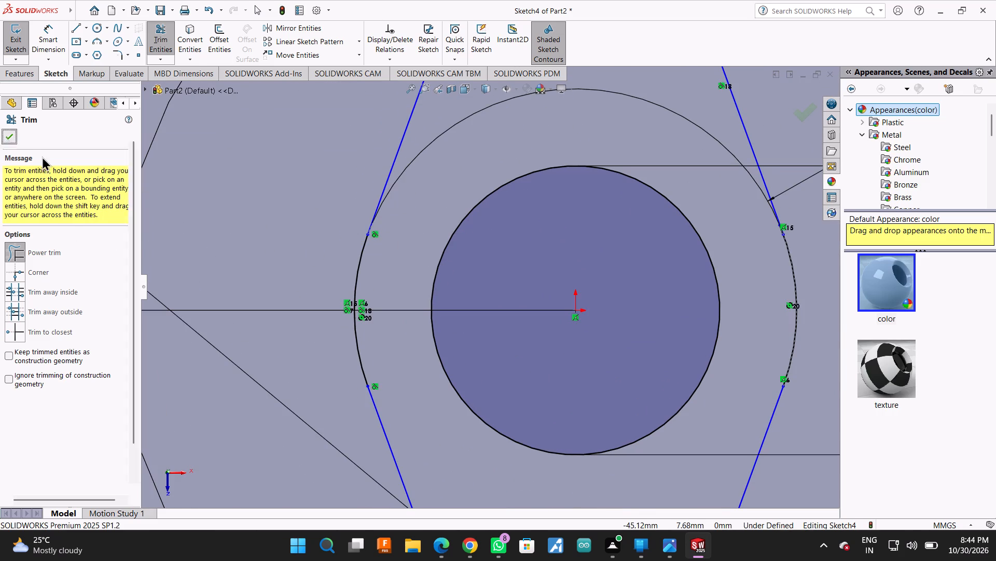
Trim away both 10 mm circles and the central 30 mm circle inside the outline.
scroll(339, 287, "up", 2)
scroll(375, 344, "up", 3)
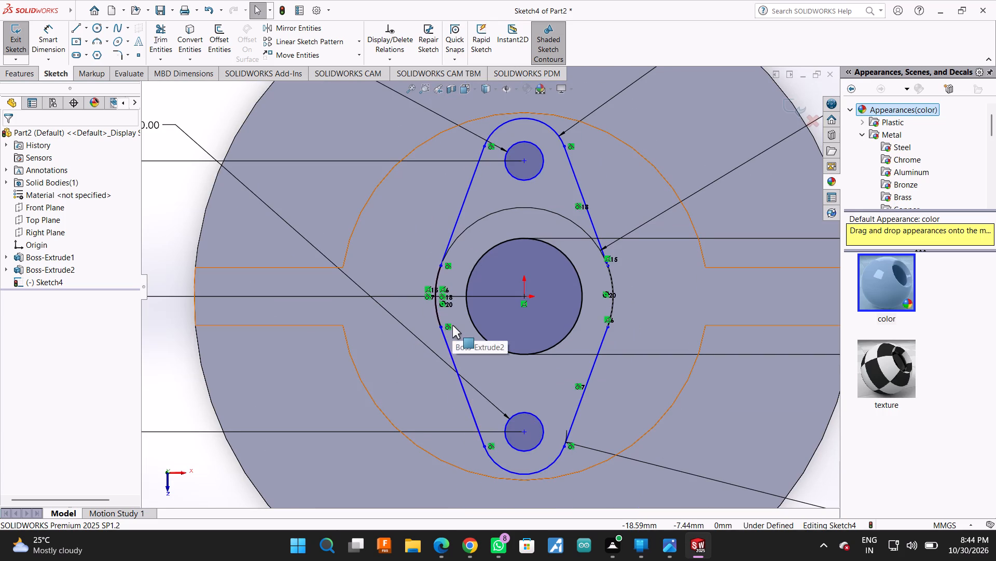
left_click(167, 37)
left_click_drag(525, 135, 529, 192)
left_click_drag(494, 405, 496, 407)
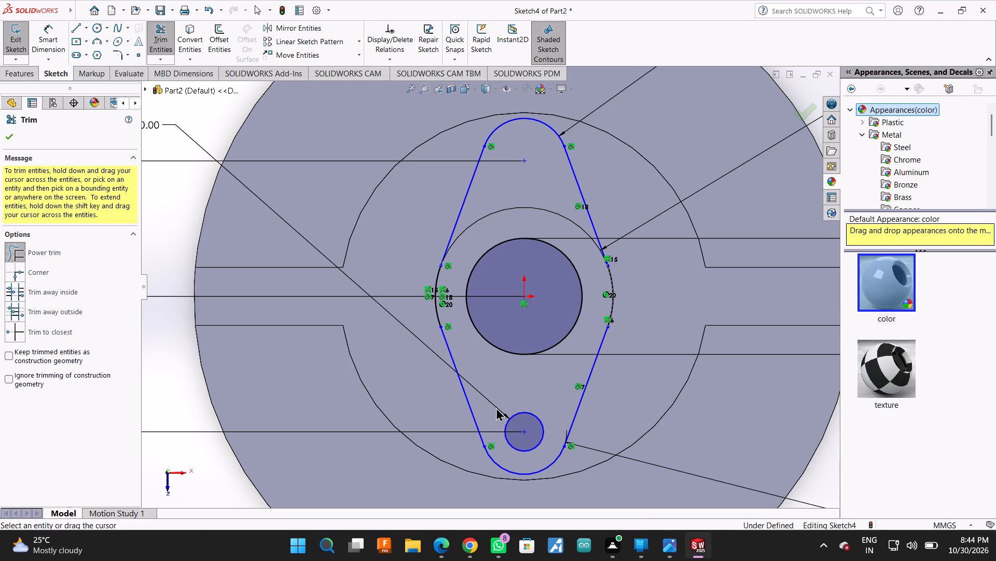
left_click_drag(496, 407, 519, 453)
left_click_drag(519, 218, 521, 316)
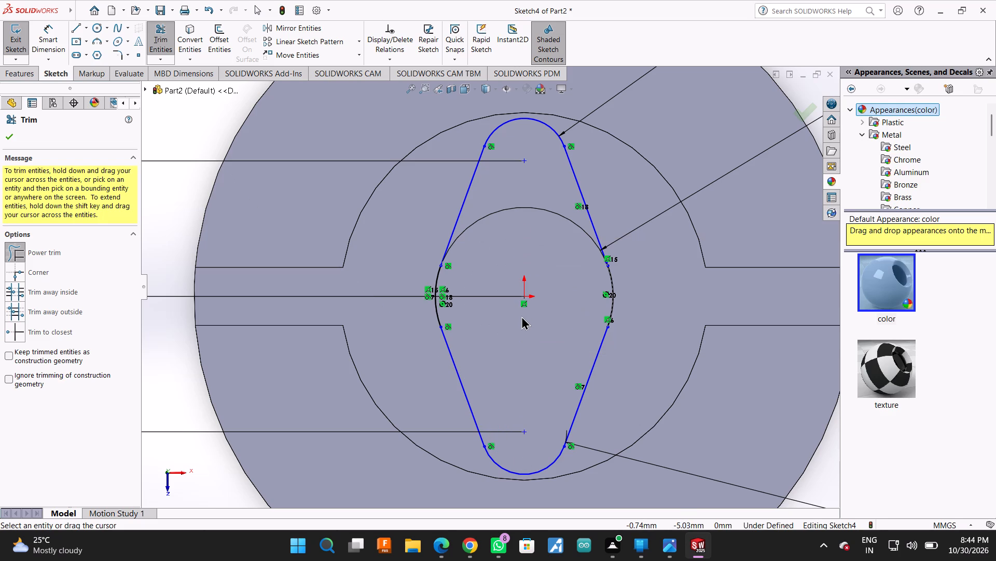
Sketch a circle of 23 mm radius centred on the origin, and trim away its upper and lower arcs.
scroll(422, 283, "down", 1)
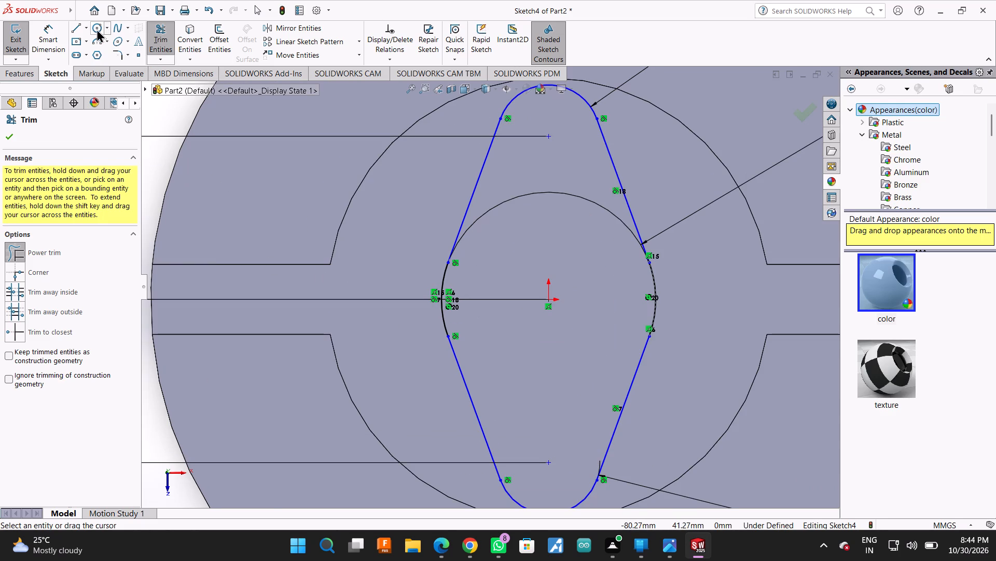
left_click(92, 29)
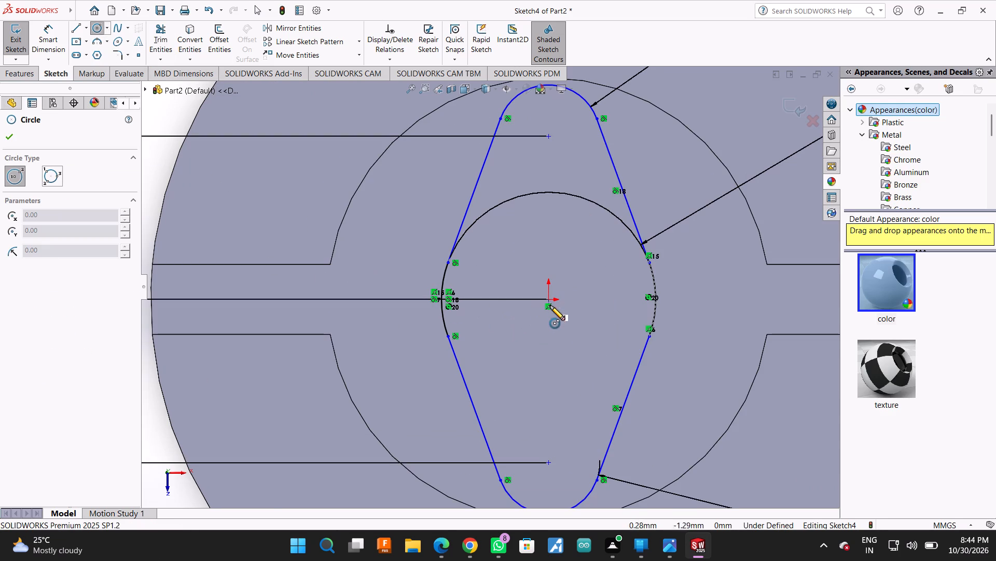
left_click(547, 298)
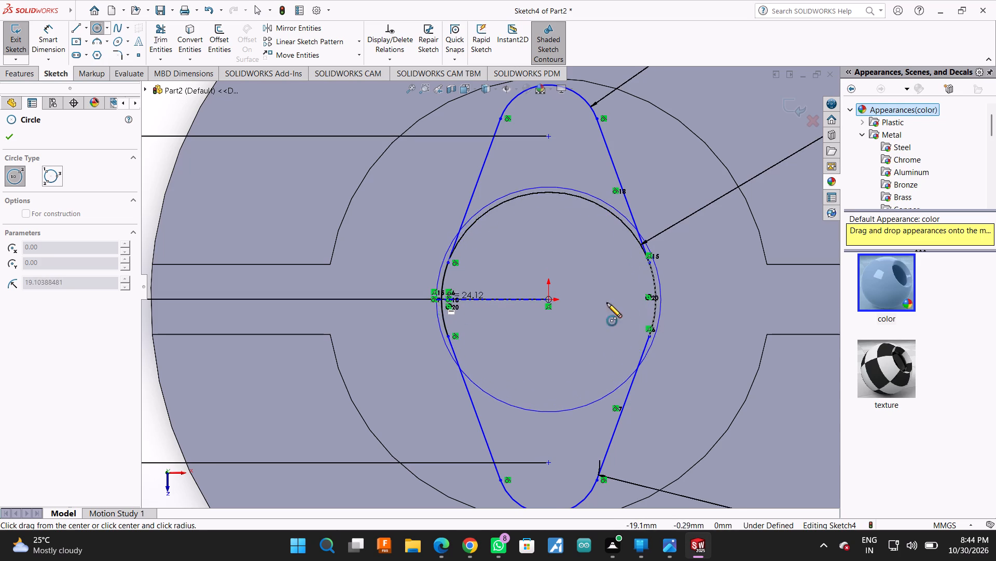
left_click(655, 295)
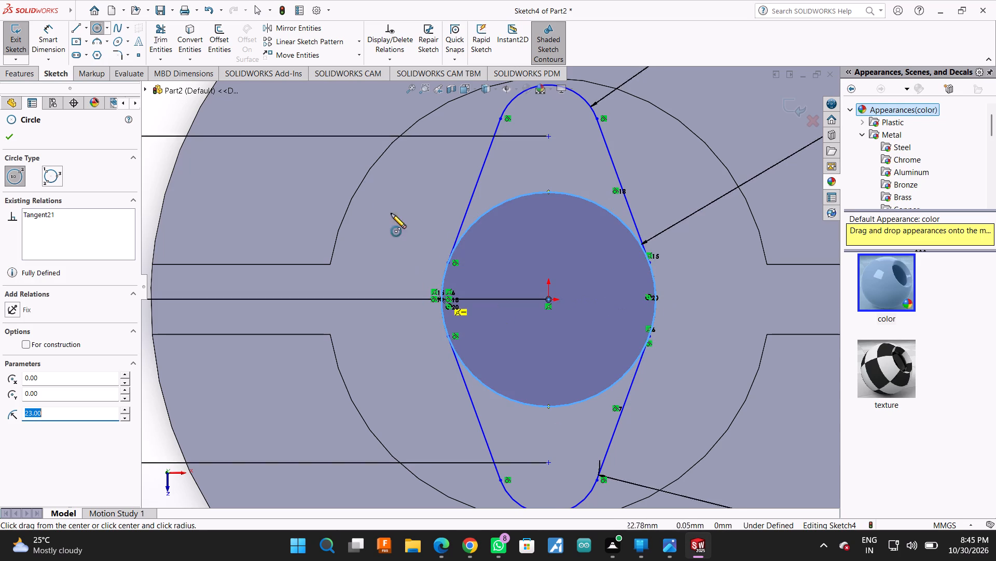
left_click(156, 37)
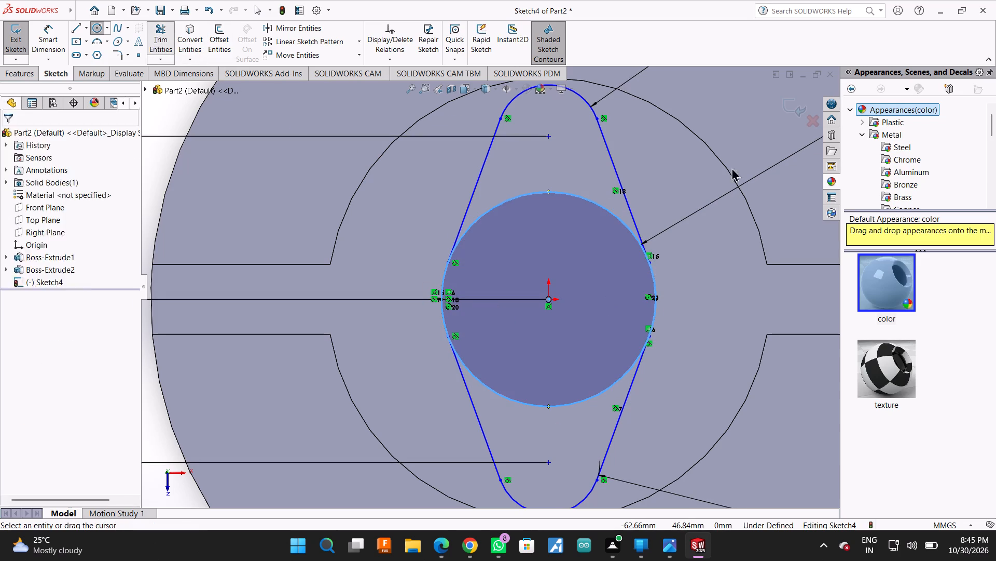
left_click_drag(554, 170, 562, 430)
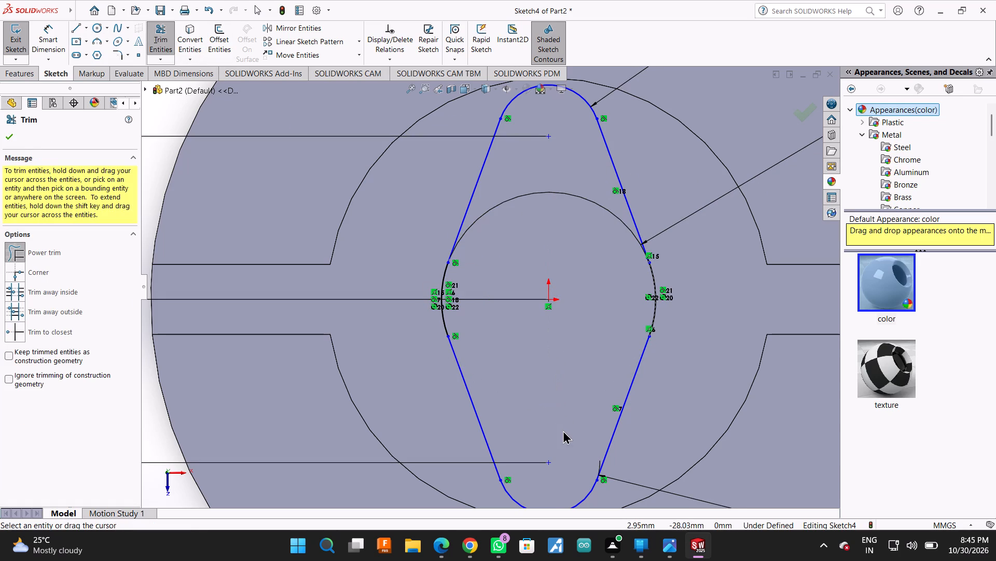
Examine the trimmed sketch outline on the disc's raised face, from straight on and at an angle.
scroll(440, 331, "down", 2)
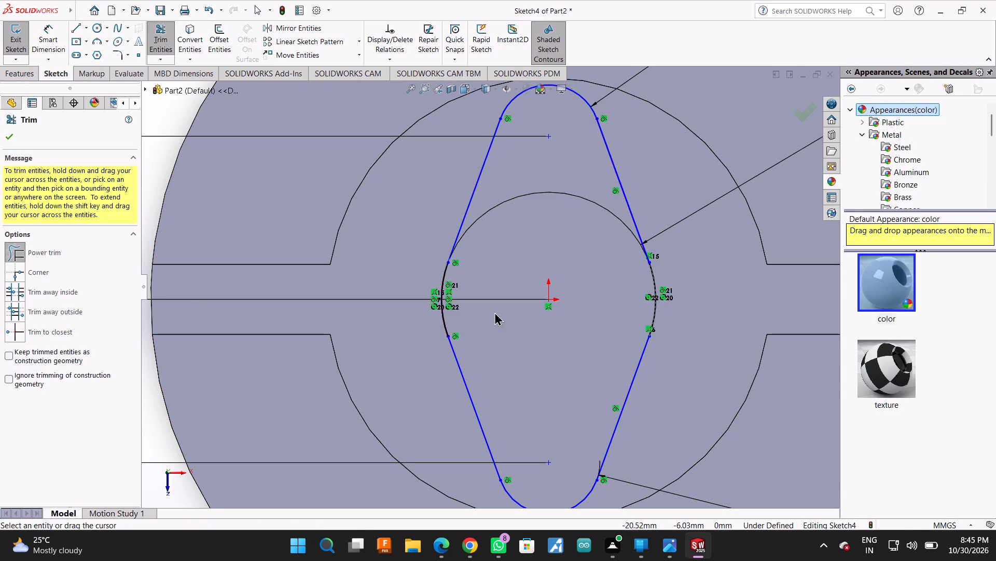
scroll(502, 230, "down", 2)
scroll(412, 229, "down", 6)
scroll(465, 268, "down", 3)
scroll(421, 245, "up", 15)
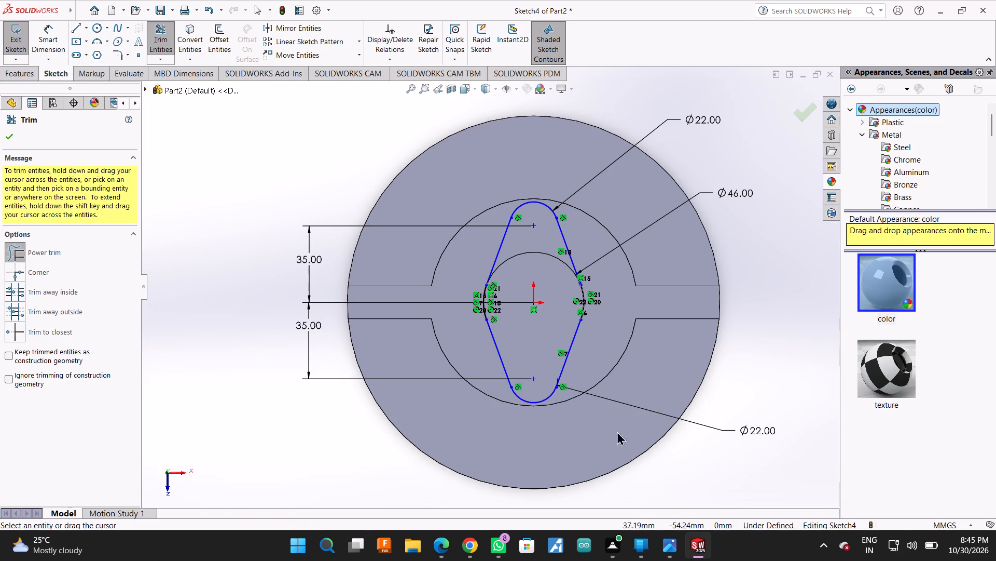
middle_click_drag(671, 447, 685, 367)
scroll(601, 263, "down", 2)
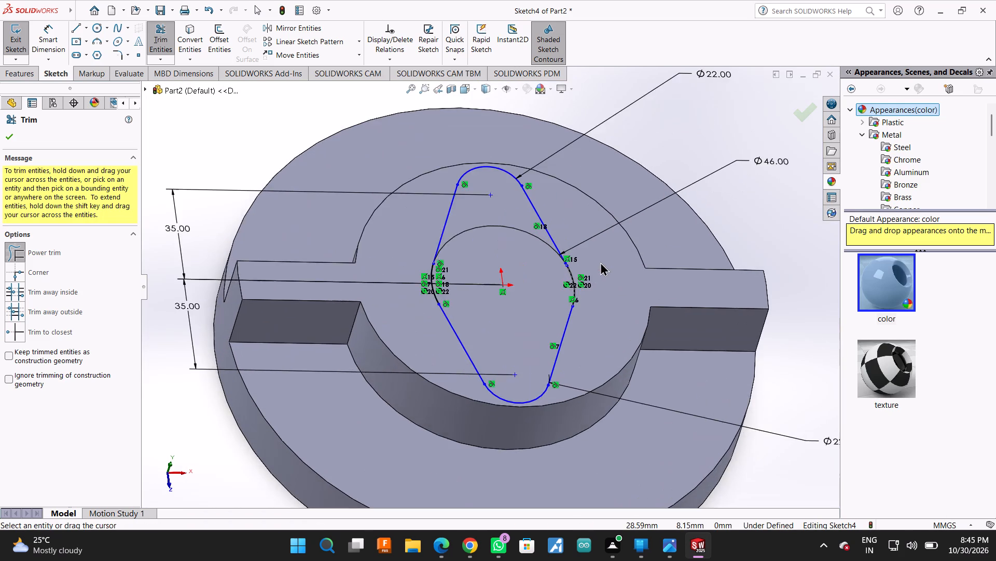
scroll(600, 262, "down", 2)
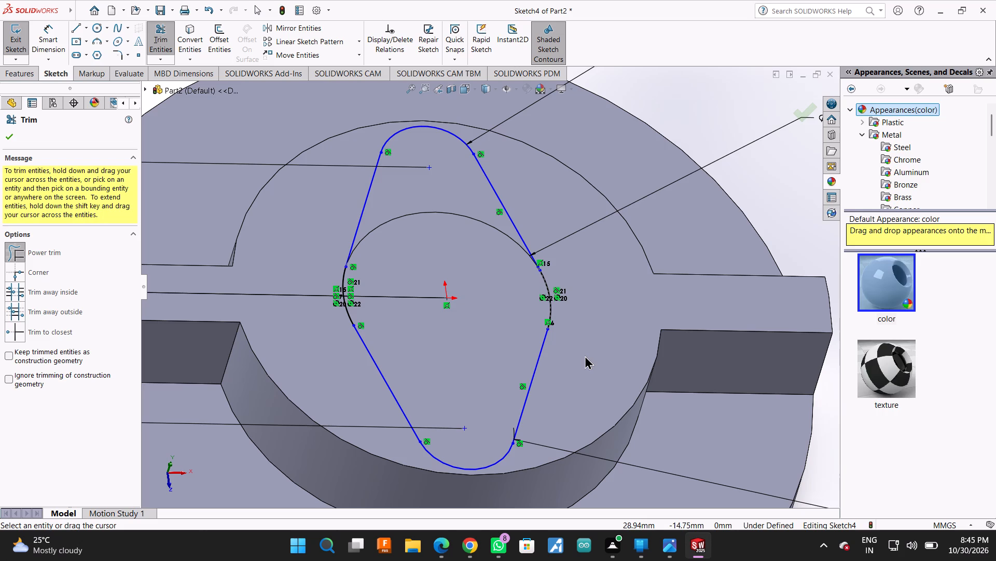
scroll(577, 335, "up", 1)
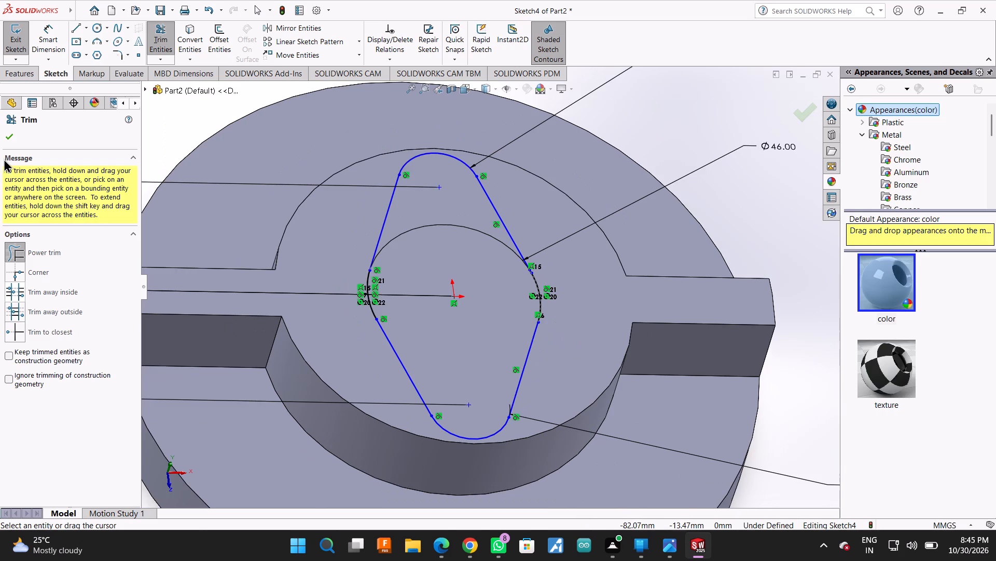
Undo the added origin-centred circle and the trims of the 30 mm, 10 mm and 22 mm circles.
key("ctrl+z")
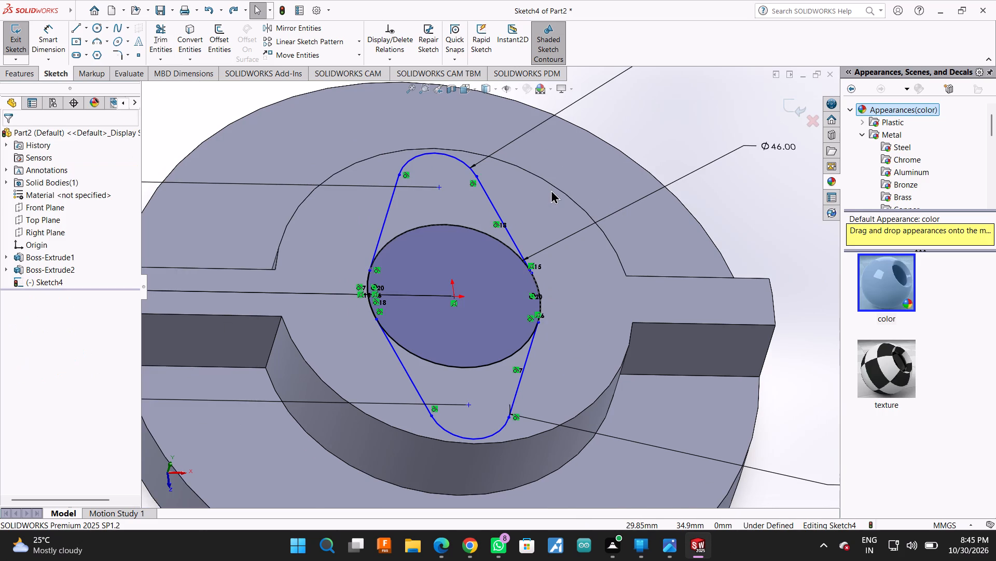
key("ctrl+z")
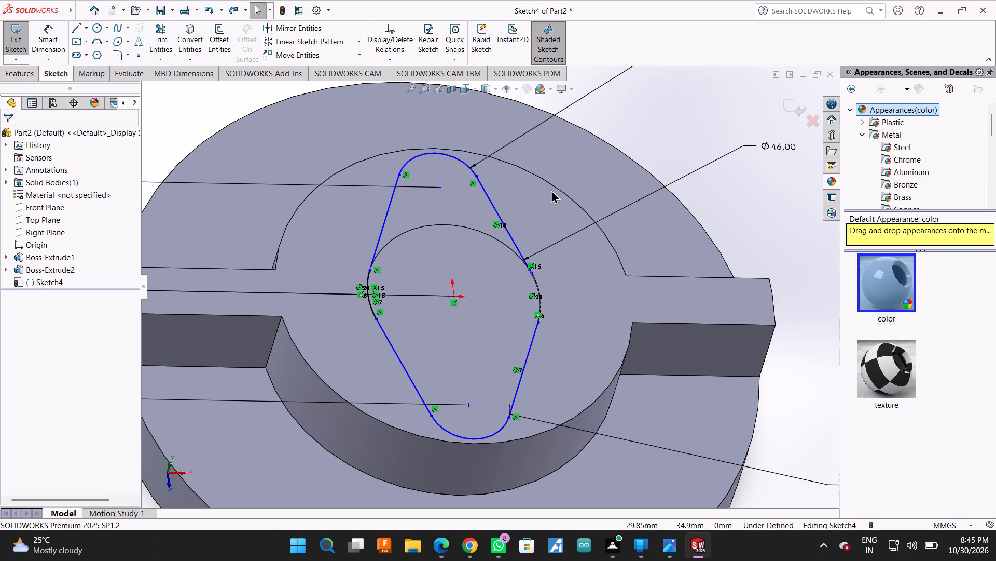
key("ctrl+z")
key("ctrl+z")
key("ctrl+z")
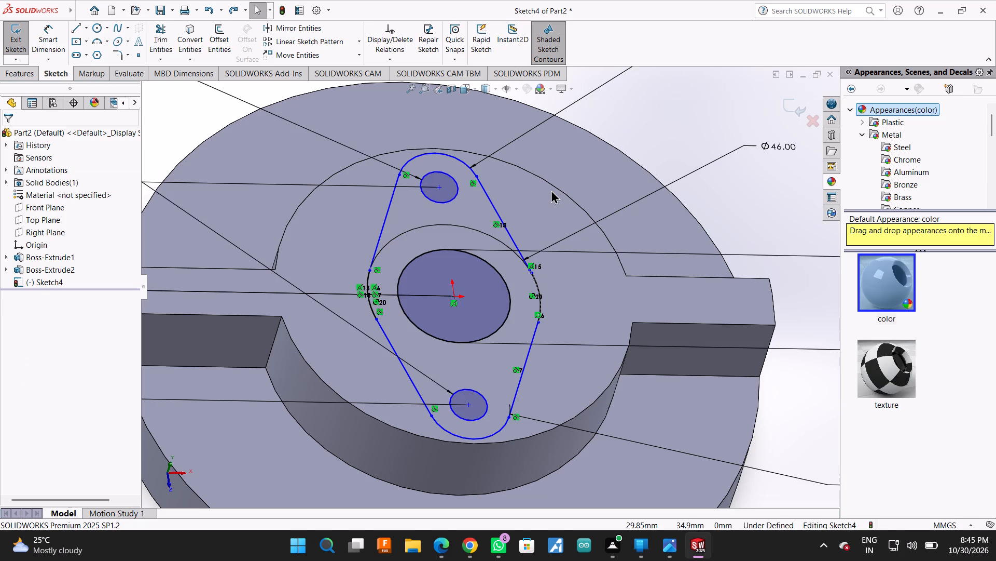
key("ctrl+z")
key("ctrl+z")
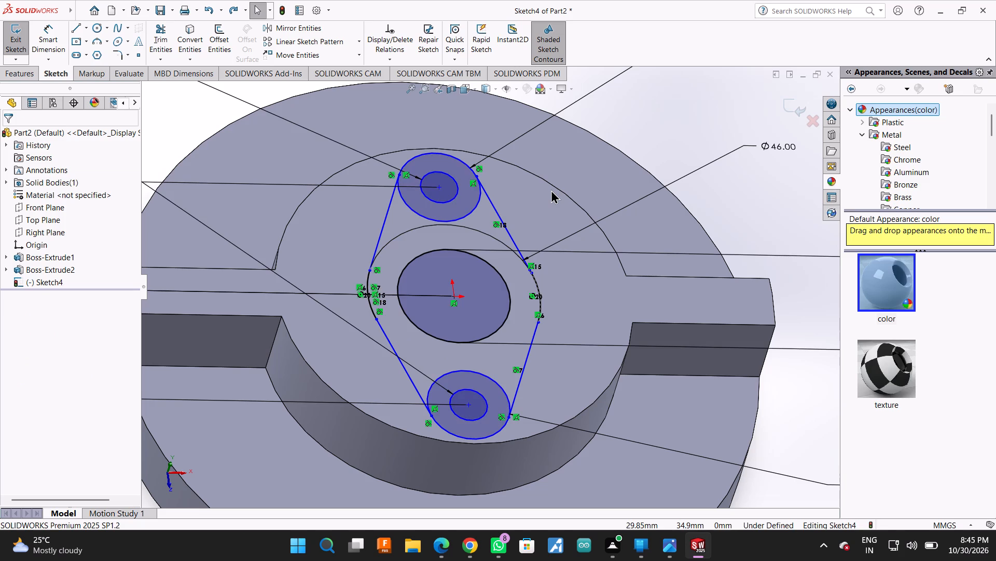
Undo the trimming of the 46 mm circle's upper and lower arcs.
scroll(586, 316, "up", 2)
middle_click_drag(702, 218, 677, 232)
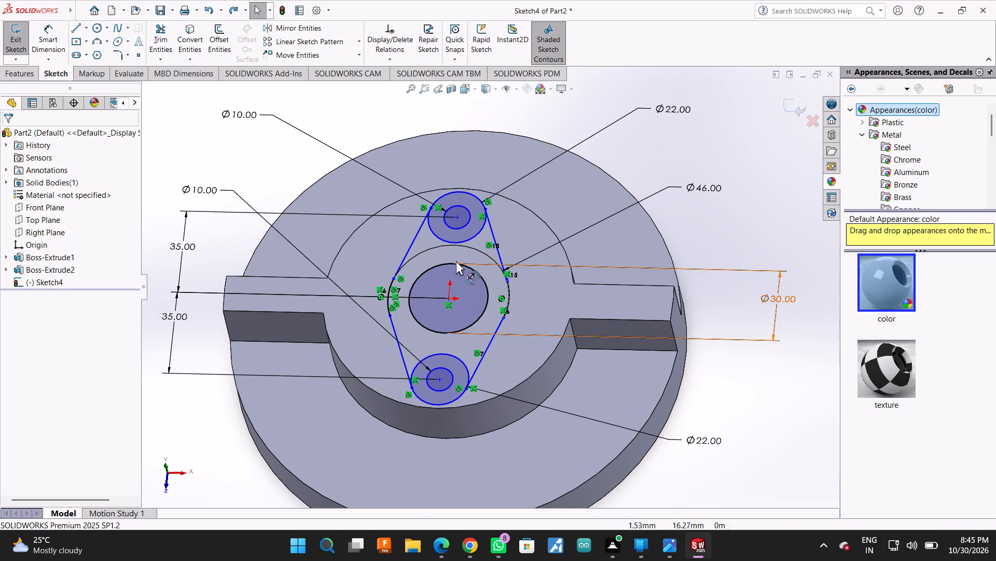
right_click(519, 254)
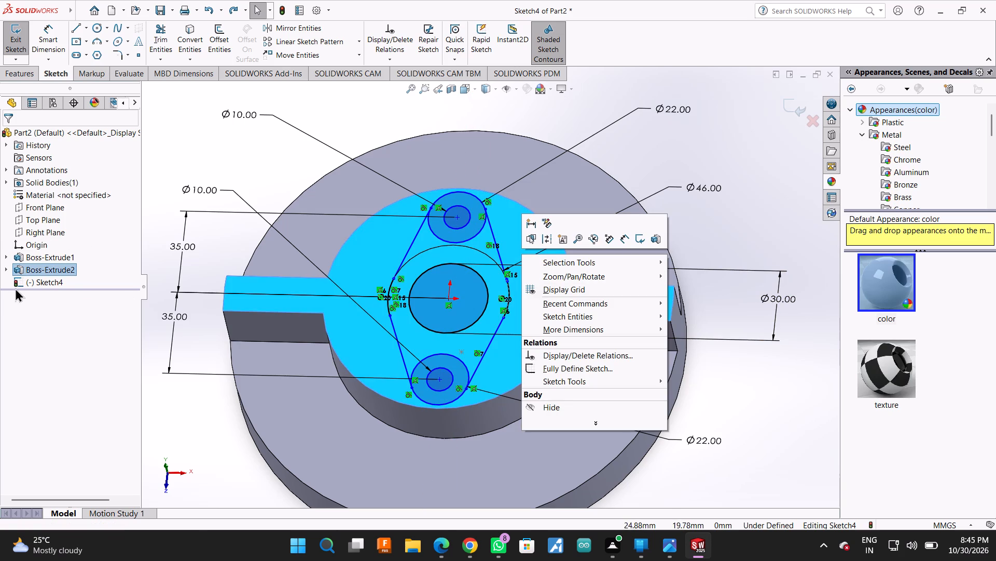
left_click(38, 268)
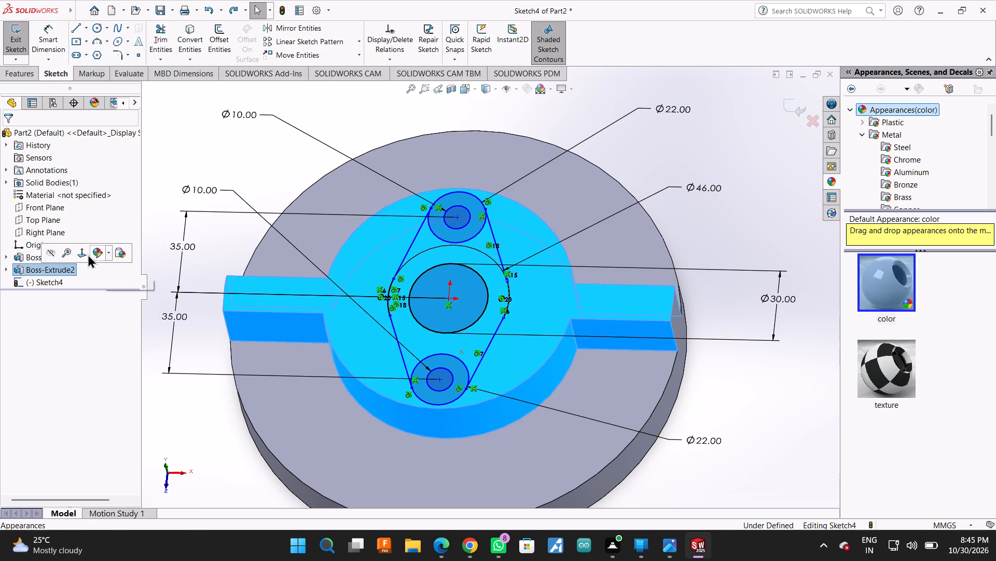
left_click(77, 254)
scroll(478, 257, "down", 4)
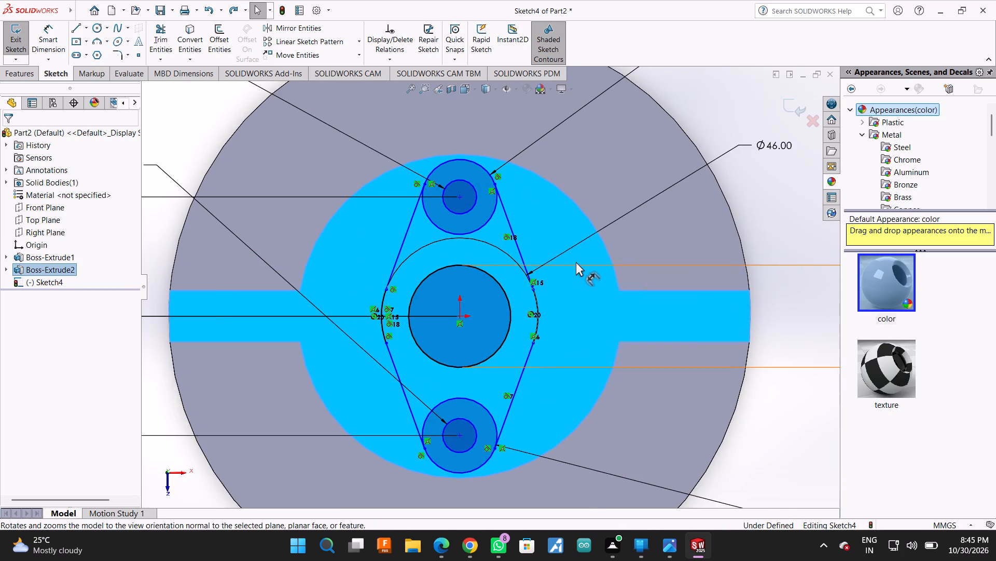
left_click(569, 246)
double_click(574, 291)
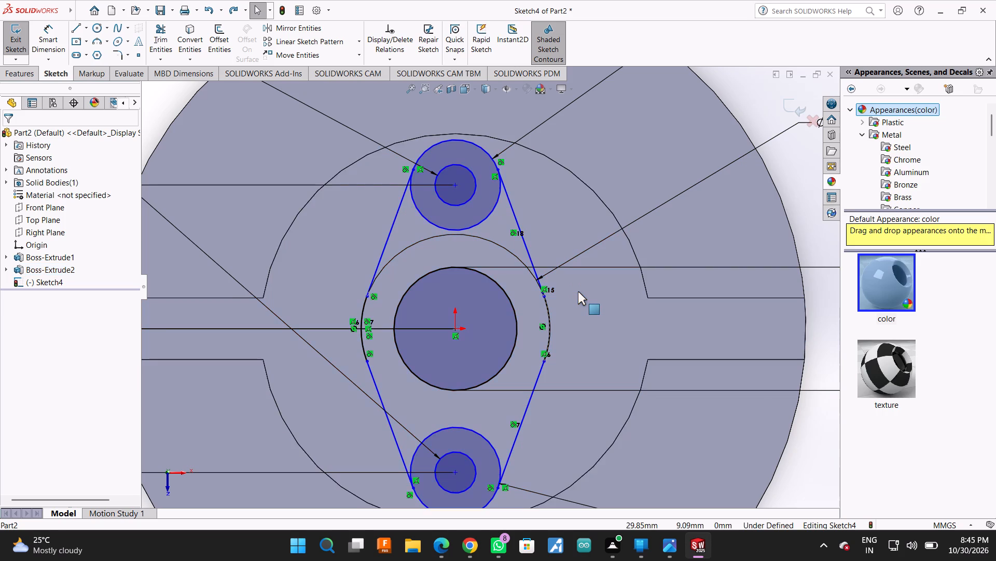
scroll(475, 306, "down", 3)
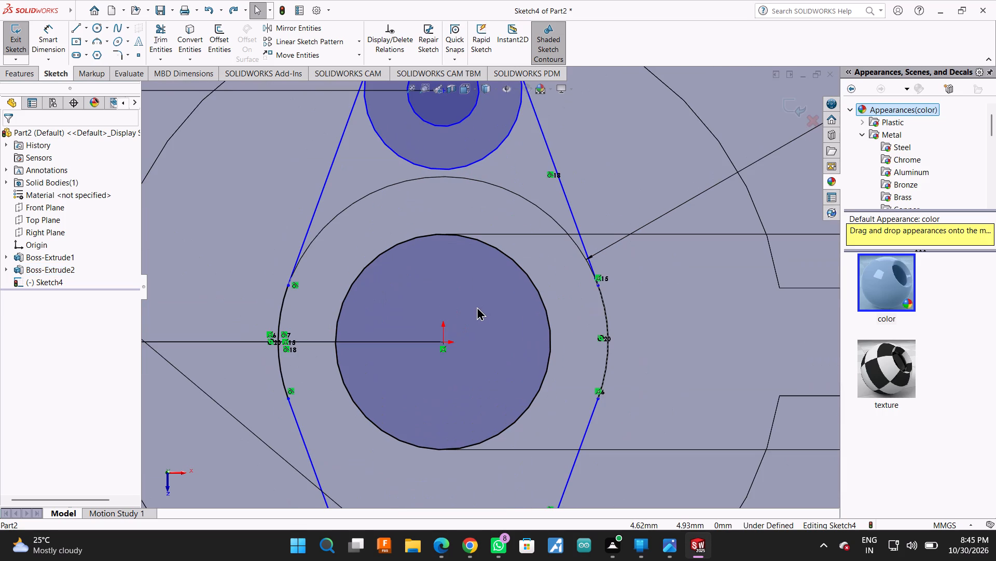
key("ctrl+z")
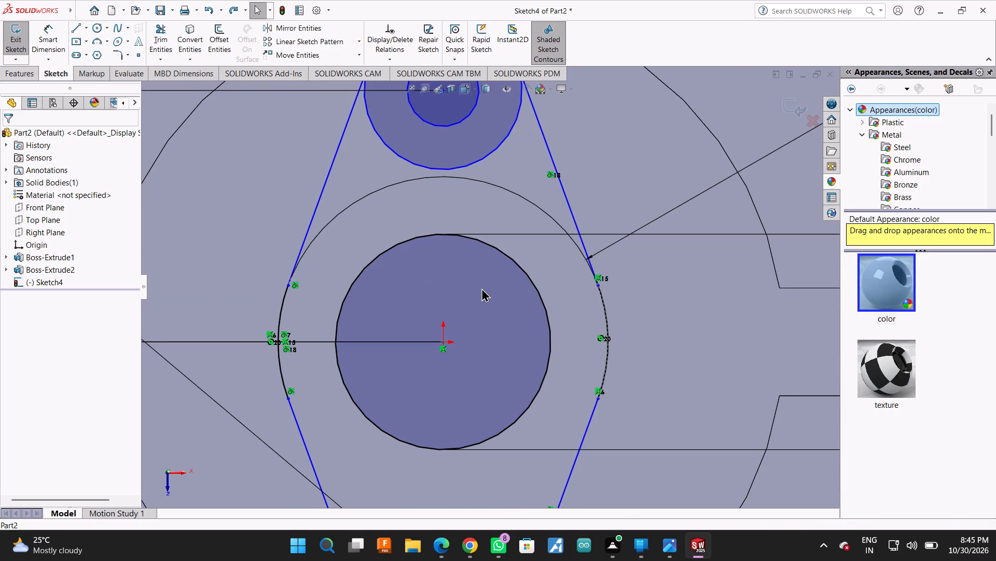
key("ctrl+z")
Examine the circles and tangent lines on the raised face, including where the lines meet the 46 mm circle.
scroll(481, 288, "down", 1)
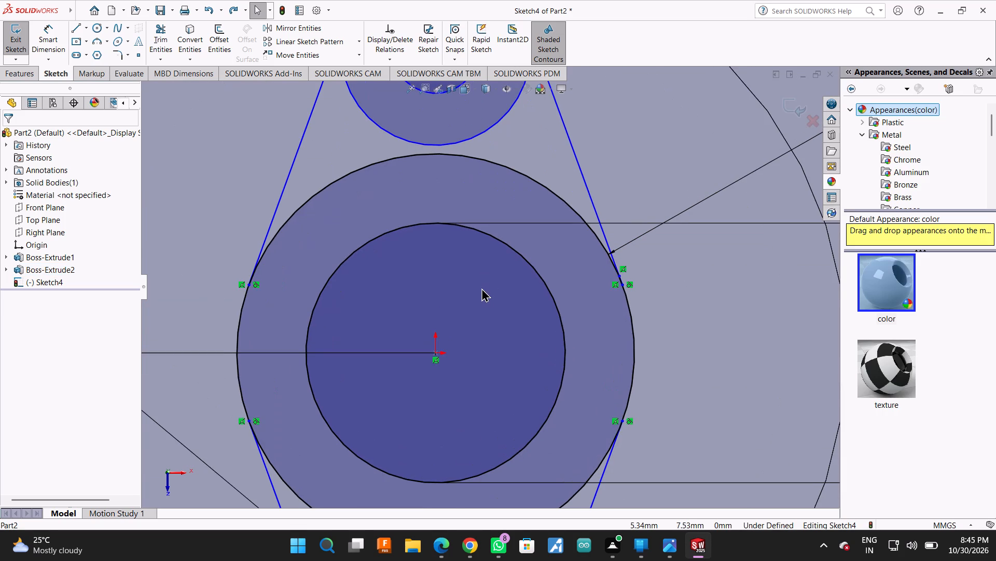
scroll(481, 287, "up", 1)
scroll(287, 323, "down", 4)
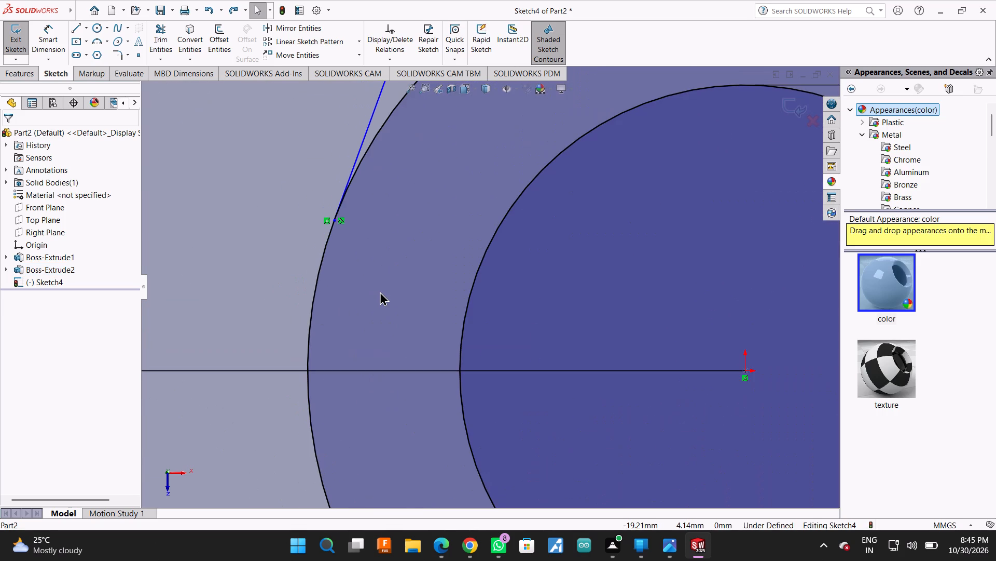
scroll(380, 290, "up", 8)
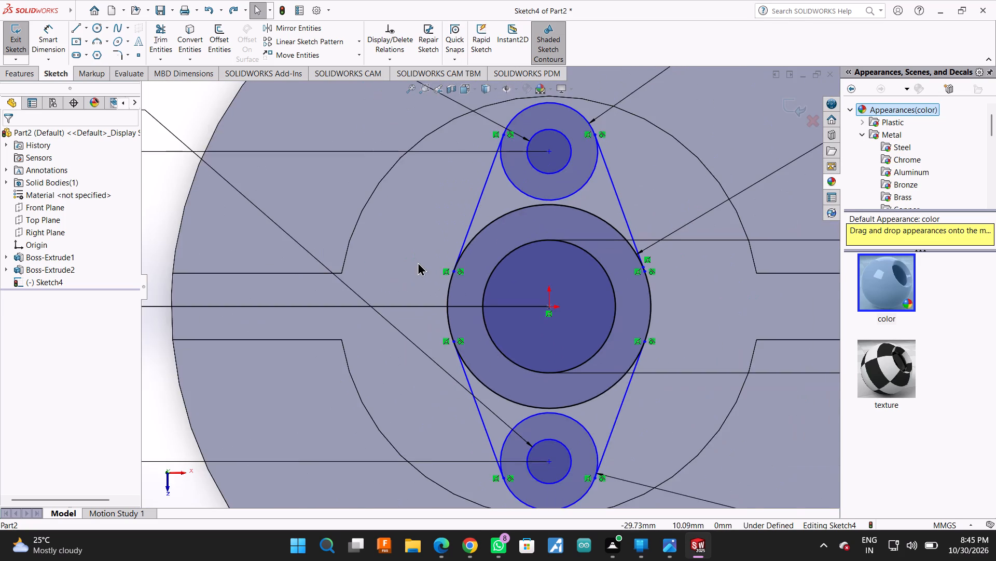
scroll(418, 262, "up", 2)
scroll(459, 249, "down", 2)
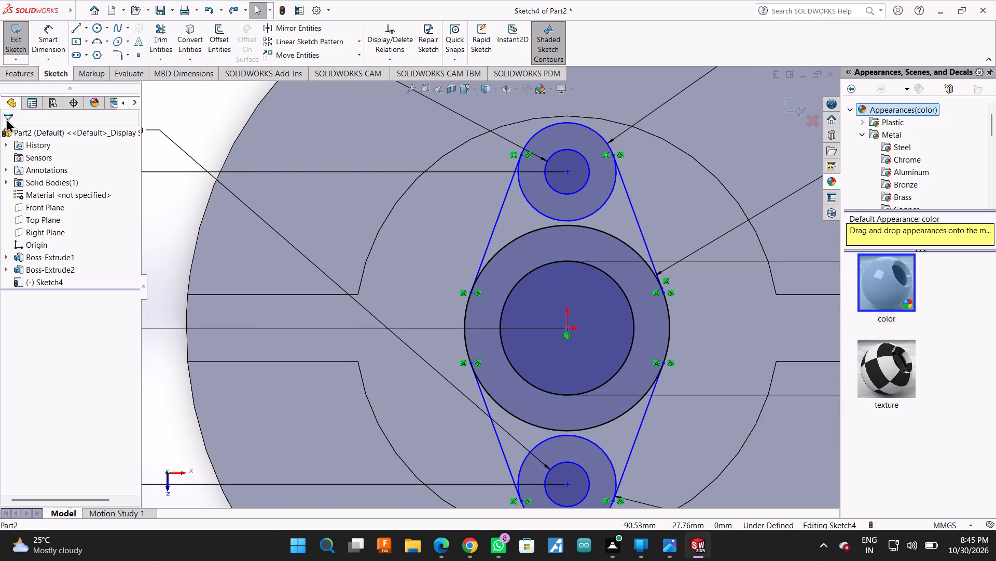
left_click(395, 132)
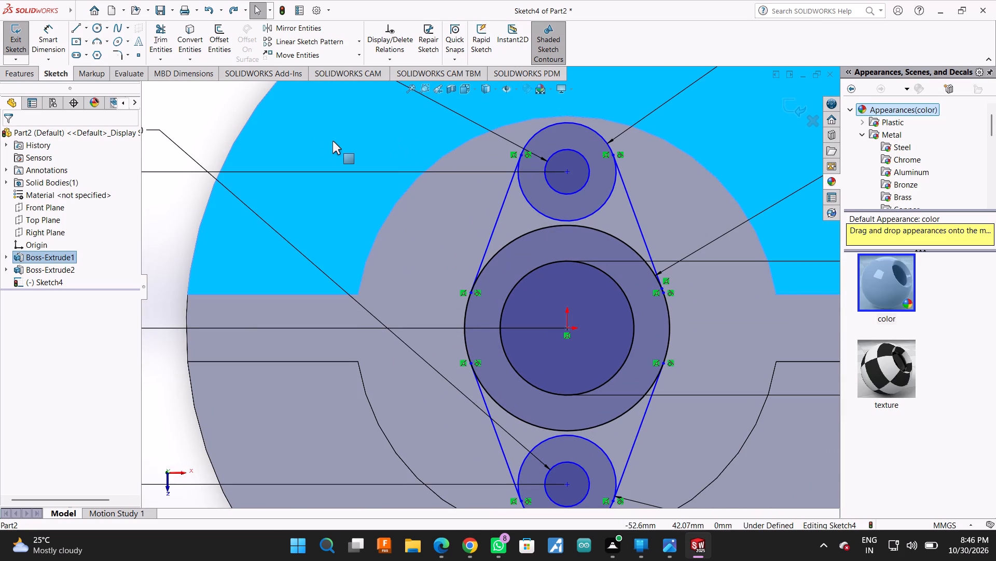
left_click(333, 141)
left_click(359, 148)
key("Escape")
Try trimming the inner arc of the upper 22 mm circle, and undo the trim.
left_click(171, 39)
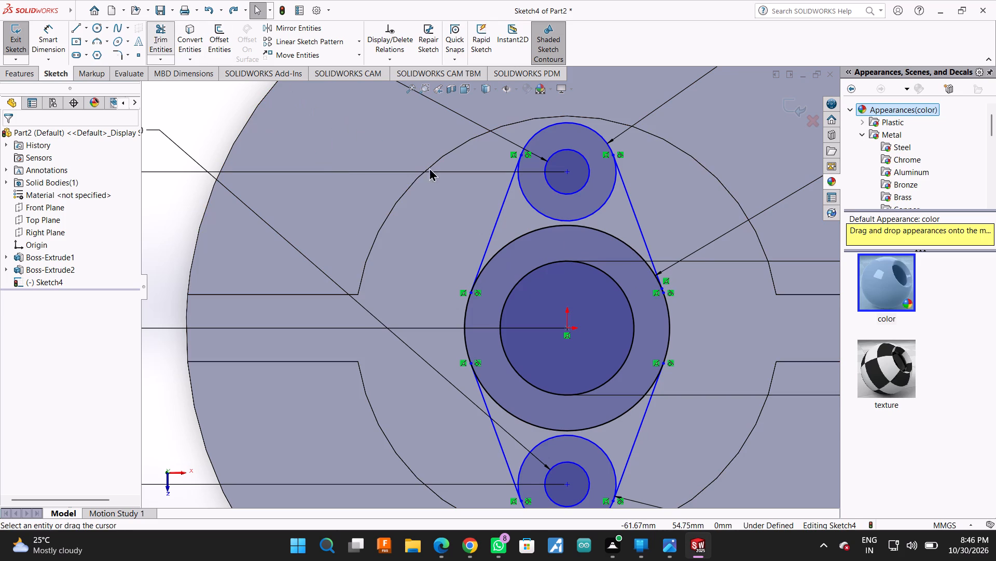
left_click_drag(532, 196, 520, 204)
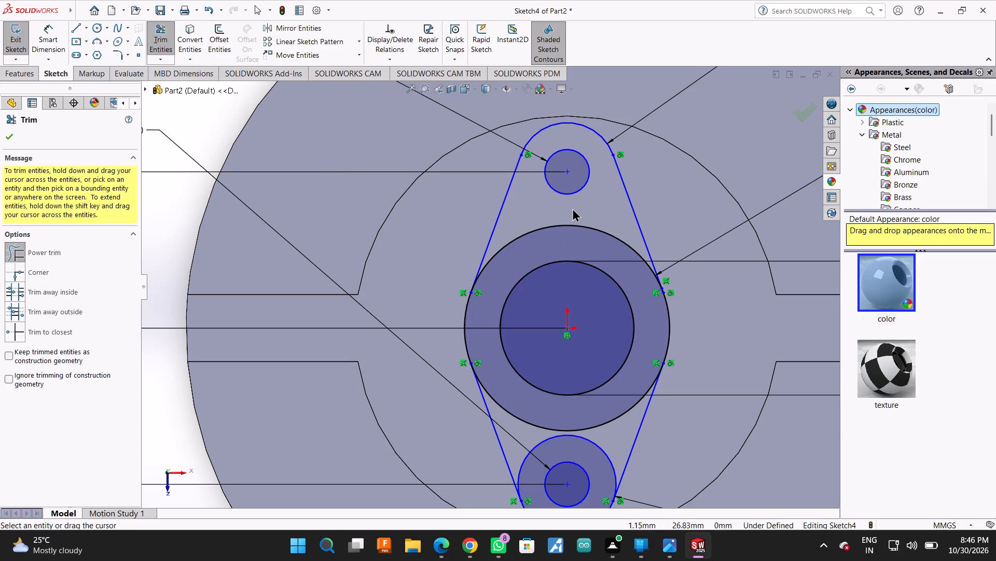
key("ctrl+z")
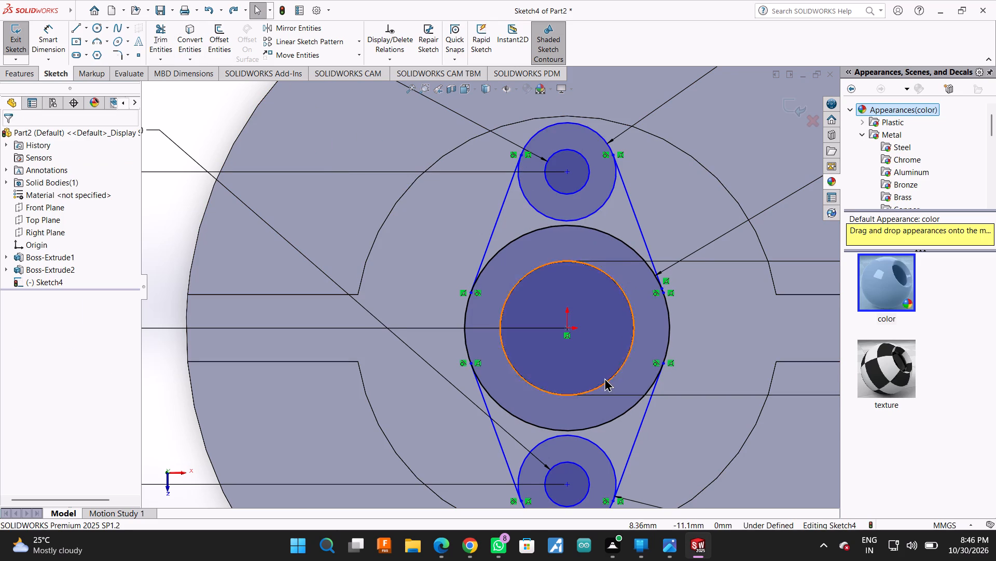
Examine the points where the tangent lines meet the 46 mm circle and the lower 22 mm circle.
scroll(604, 378, "up", 1)
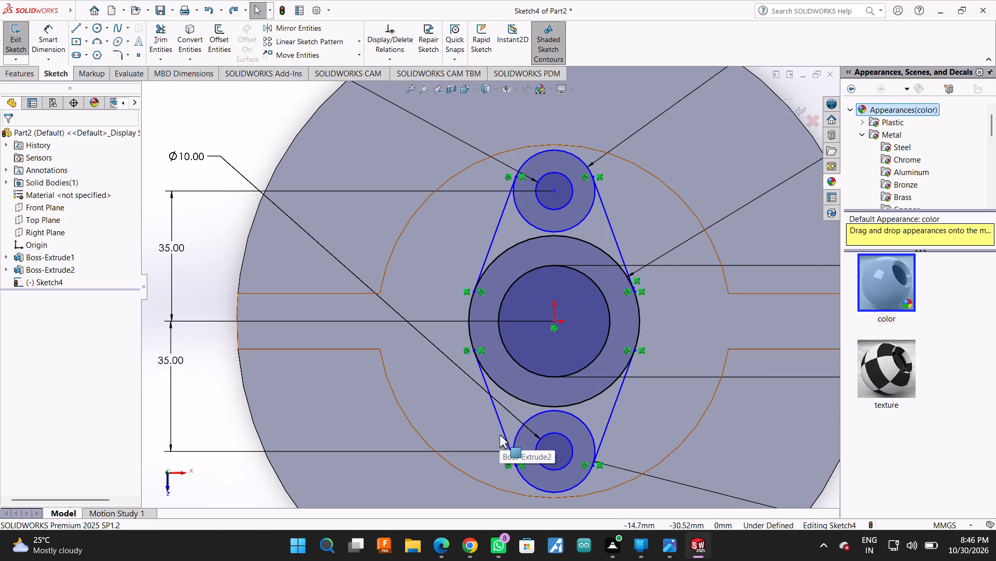
scroll(546, 342, "down", 1)
scroll(661, 322, "down", 5)
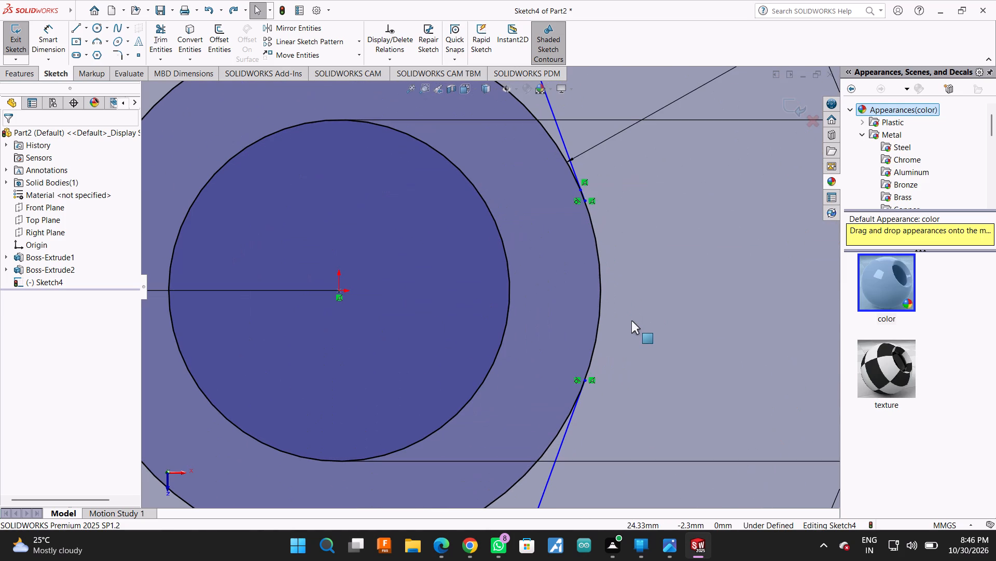
scroll(593, 271, "down", 2)
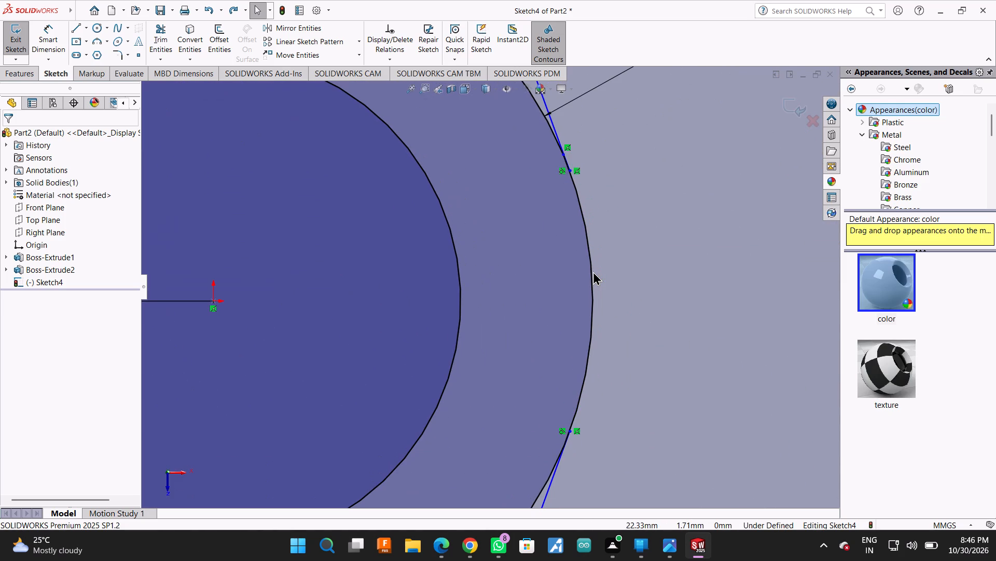
scroll(598, 149, "down", 6)
scroll(542, 211, "down", 2)
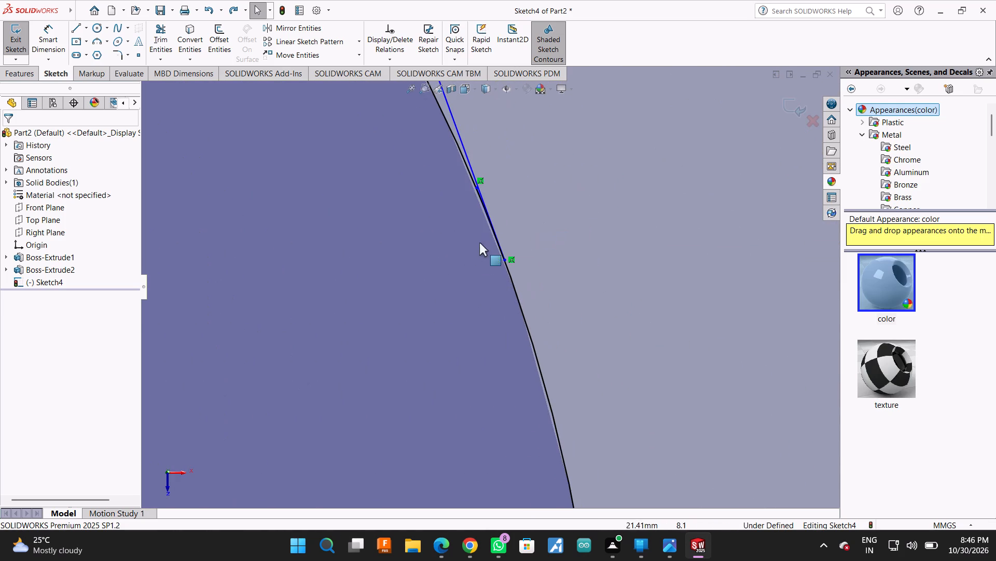
scroll(484, 237, "up", 13)
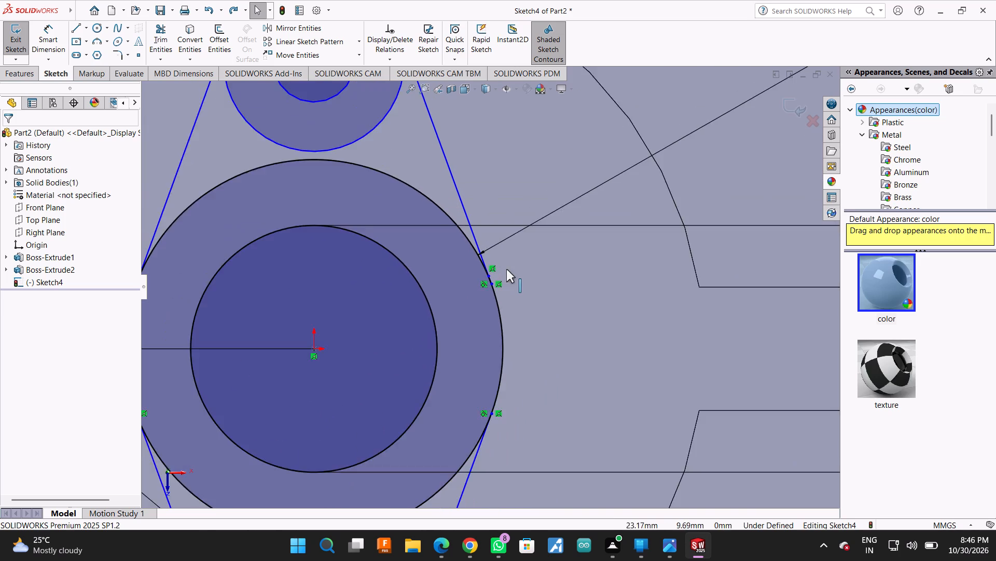
scroll(506, 269, "up", 3)
scroll(491, 311, "down", 2)
scroll(445, 415, "down", 3)
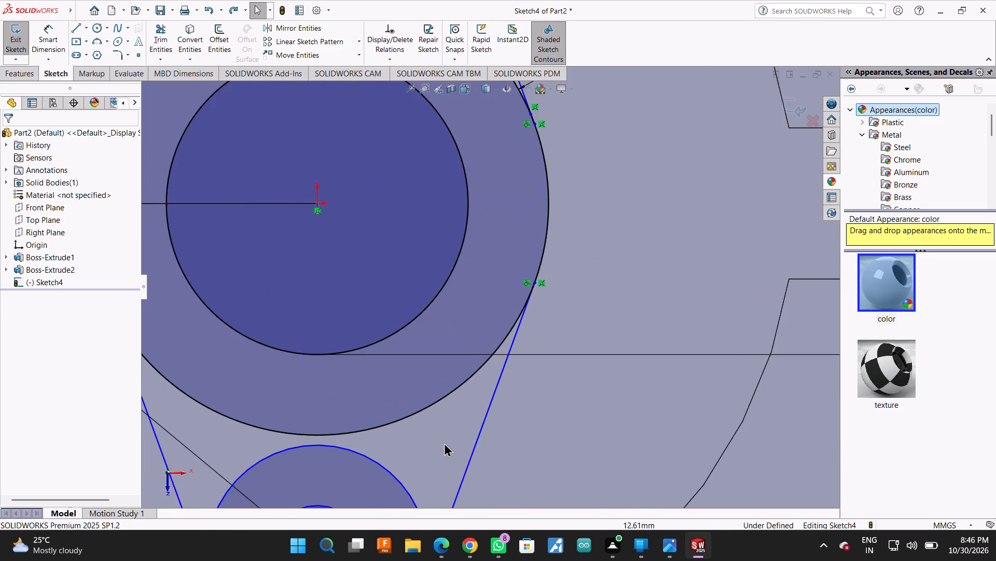
scroll(444, 443, "up", 3)
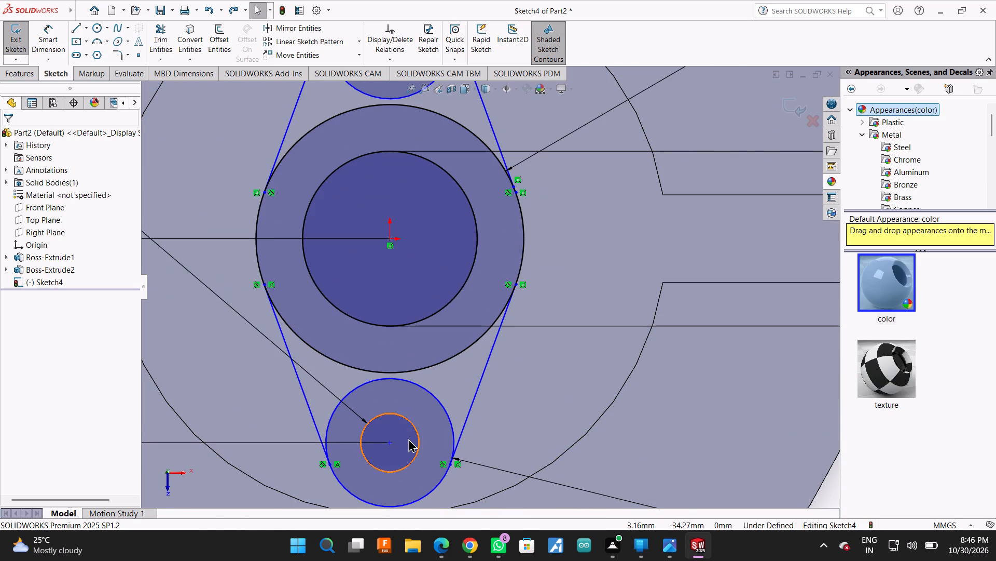
scroll(408, 438, "up", 1)
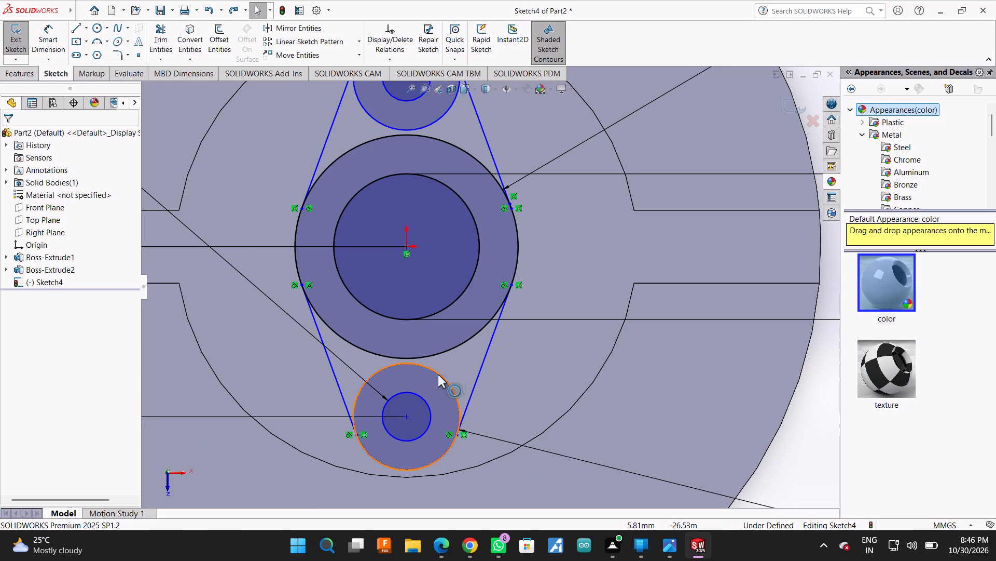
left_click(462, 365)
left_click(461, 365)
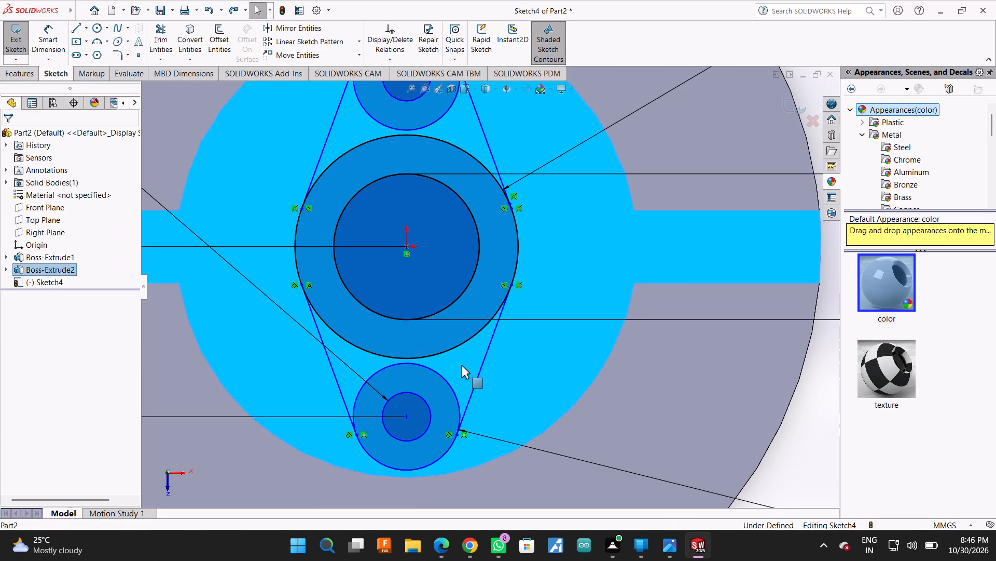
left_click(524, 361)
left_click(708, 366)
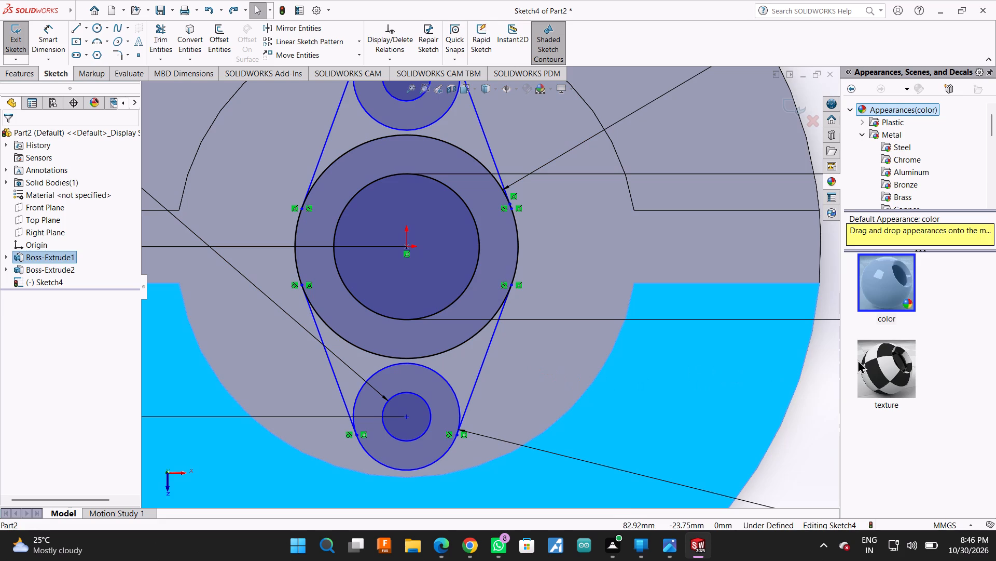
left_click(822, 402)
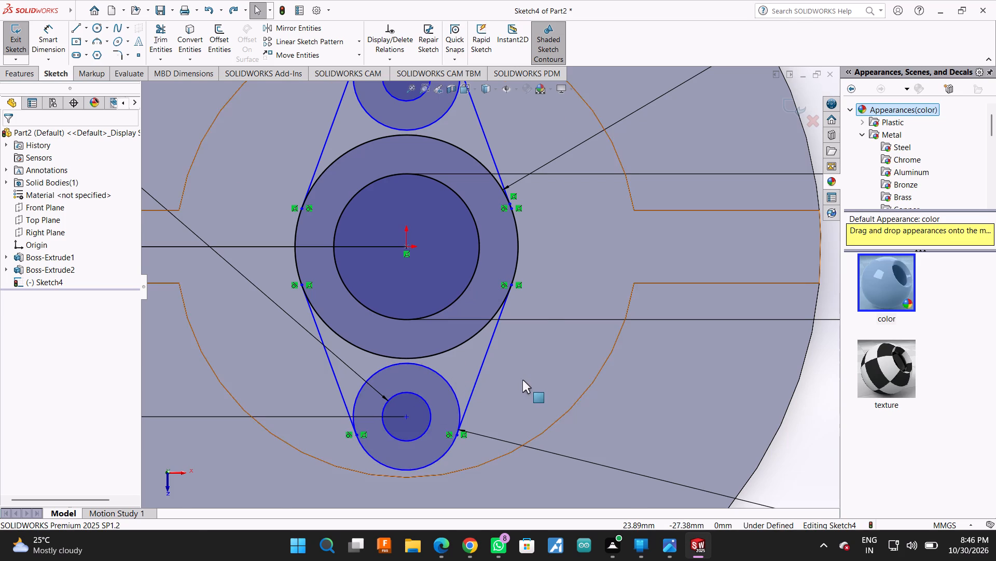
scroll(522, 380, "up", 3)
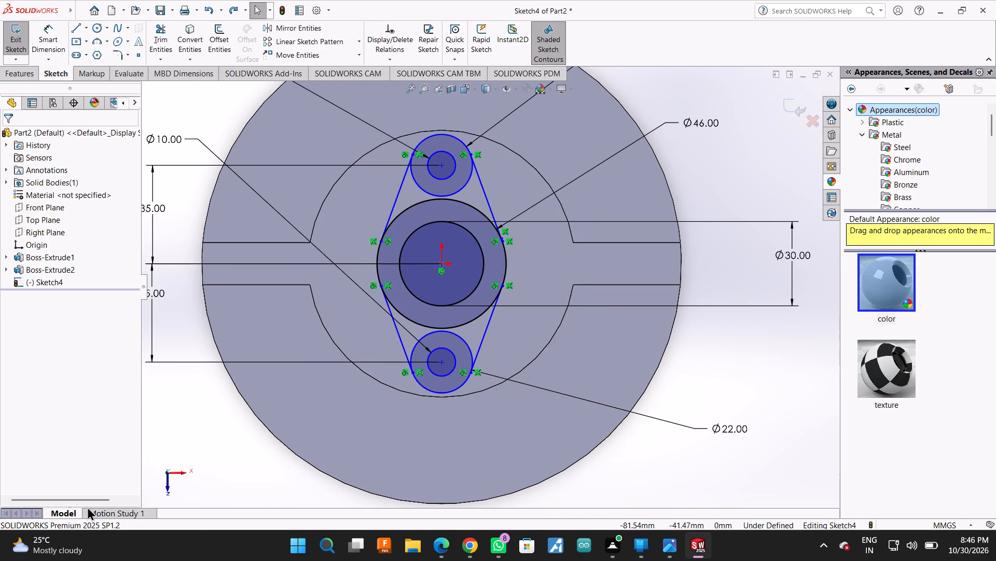
Draw a circle of 23 mm radius centred on the origin, over the existing 46 mm circle.
scroll(385, 298, "down", 3)
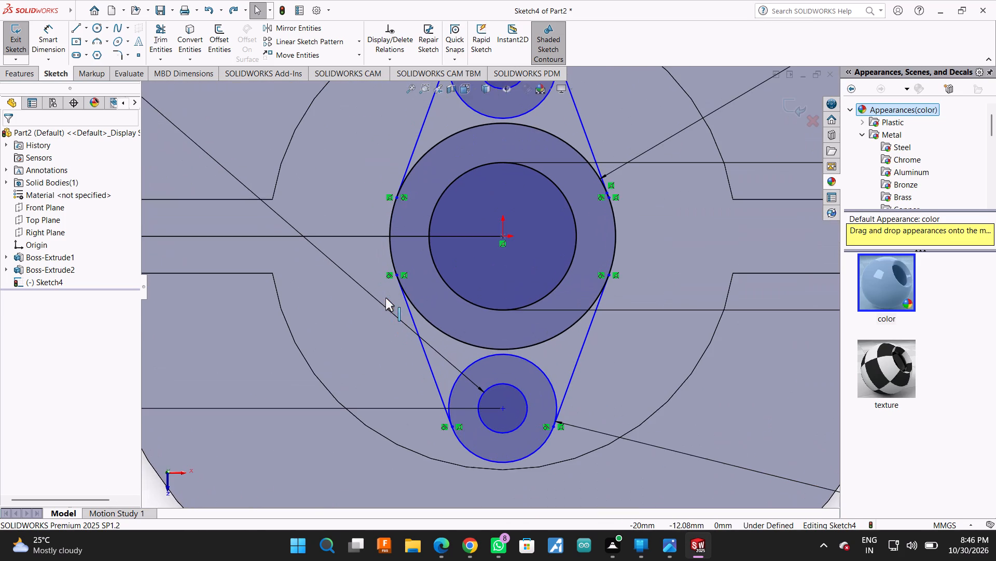
left_click(95, 24)
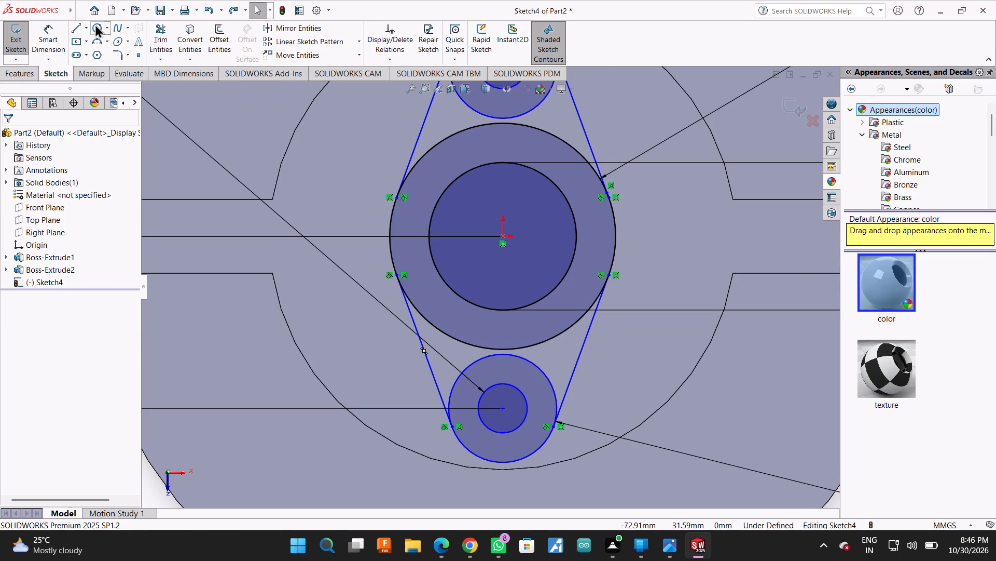
left_click(503, 238)
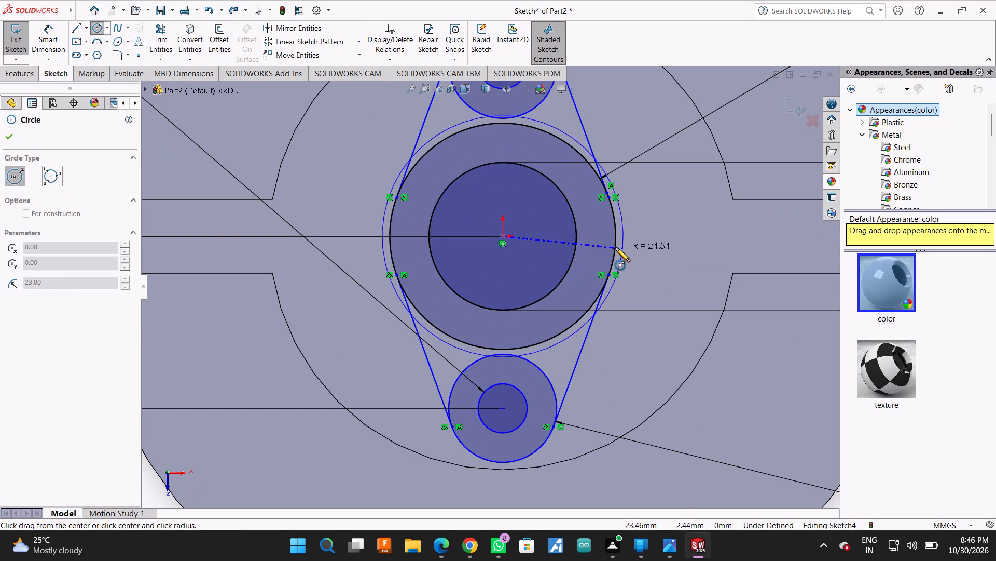
left_click(615, 247)
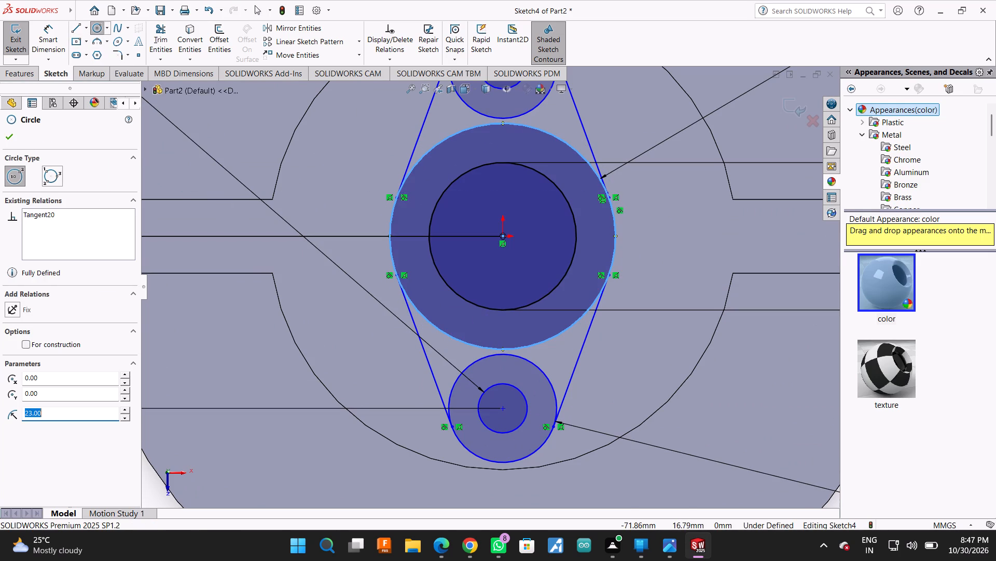
left_click(8, 136)
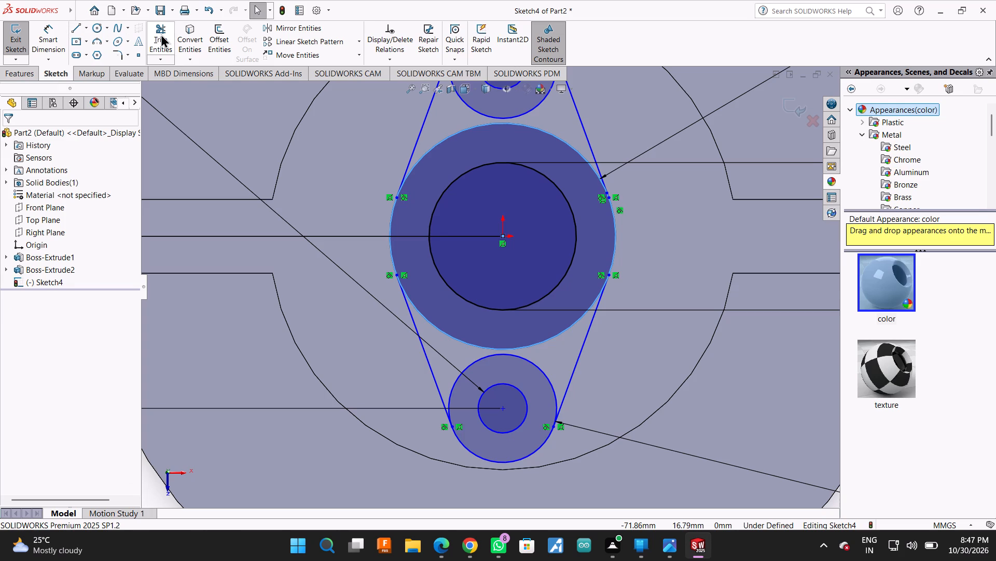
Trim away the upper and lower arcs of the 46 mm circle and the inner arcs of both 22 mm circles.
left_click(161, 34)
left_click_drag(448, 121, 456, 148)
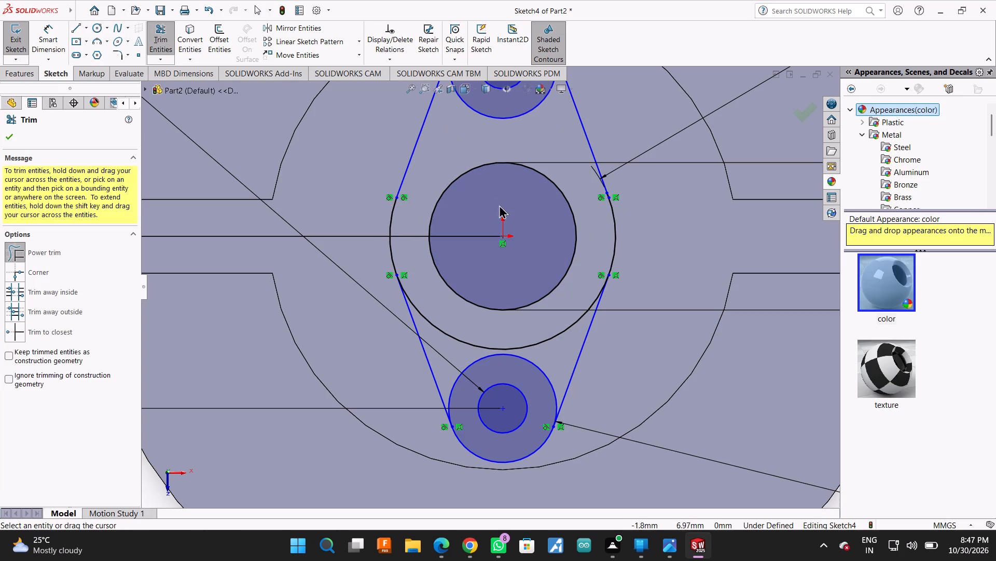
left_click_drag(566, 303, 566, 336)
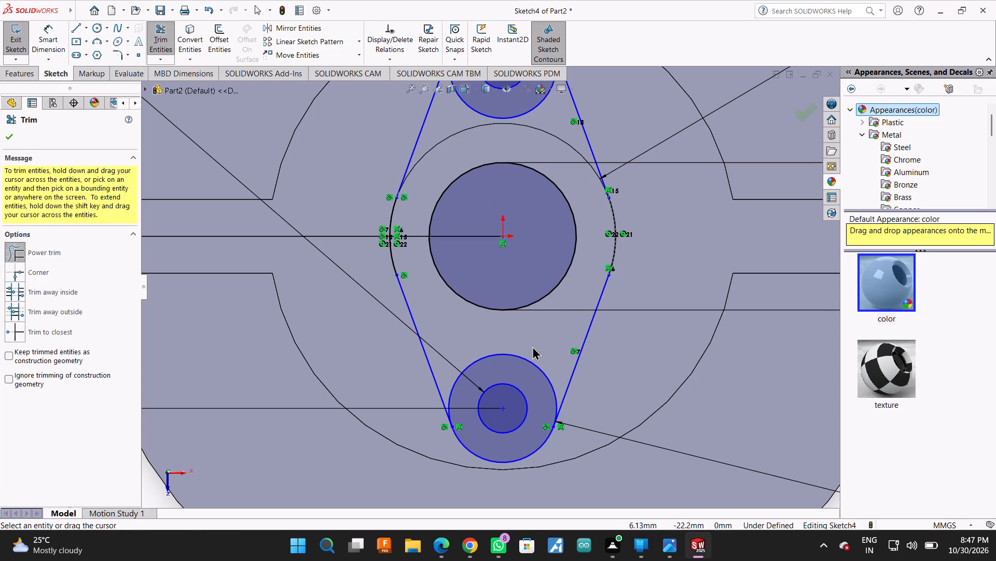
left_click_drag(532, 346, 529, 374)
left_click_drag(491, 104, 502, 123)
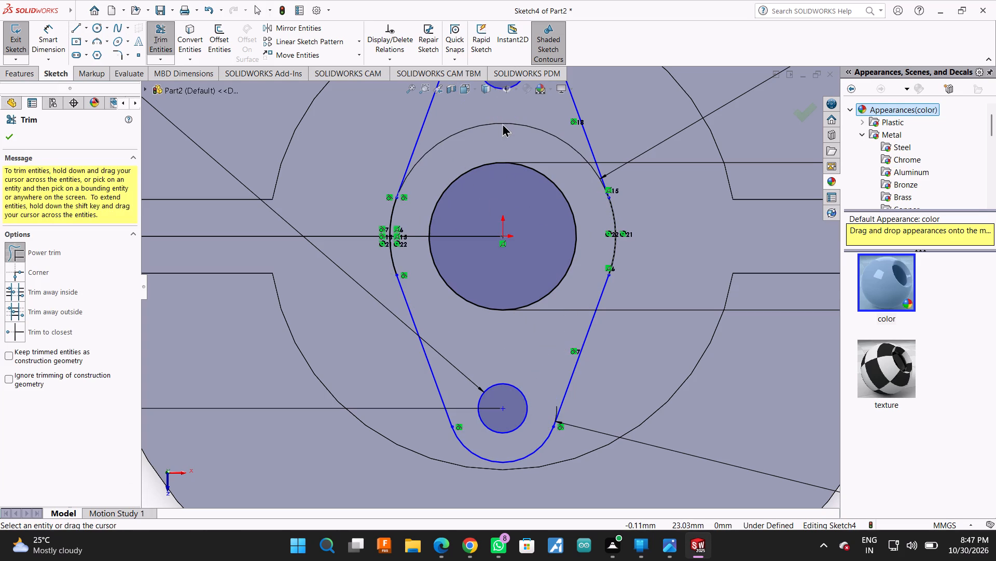
Examine the remaining side arcs of the 46 mm circle and their junctions with the tangent lines.
scroll(669, 224, "down", 1)
scroll(585, 224, "down", 6)
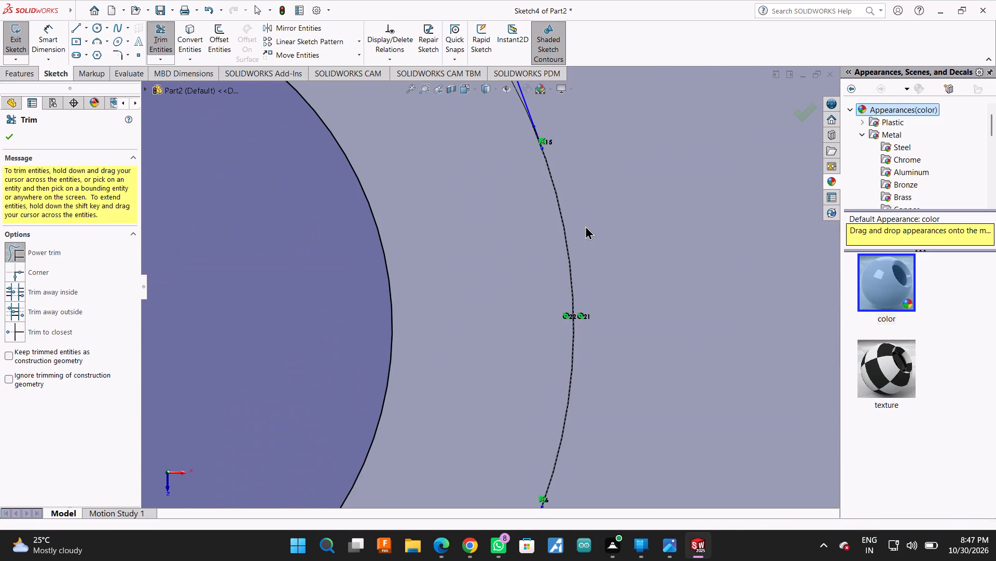
left_click(562, 236)
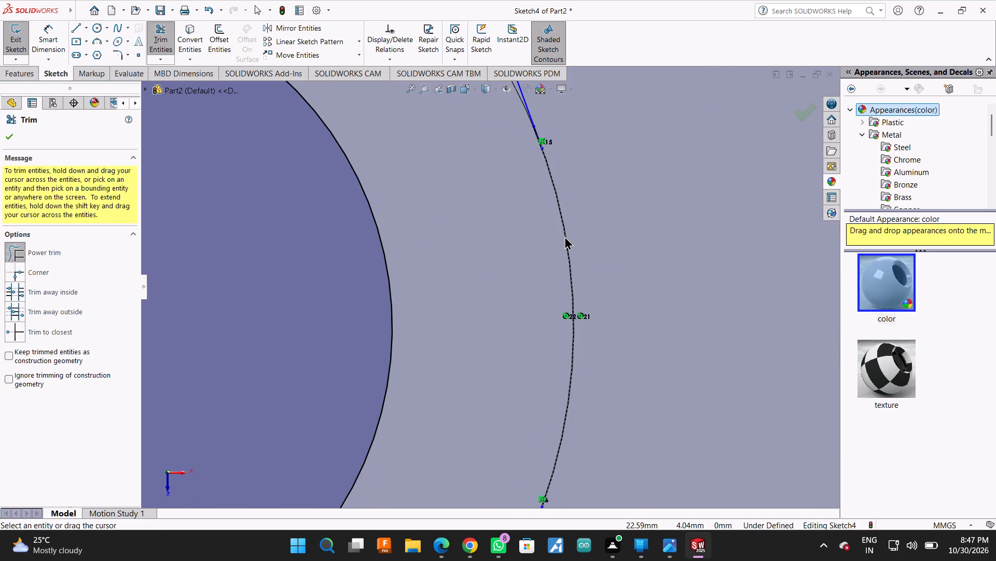
scroll(564, 236, "up", 6)
scroll(452, 97, "down", 1)
scroll(450, 150, "down", 2)
scroll(537, 211, "up", 3)
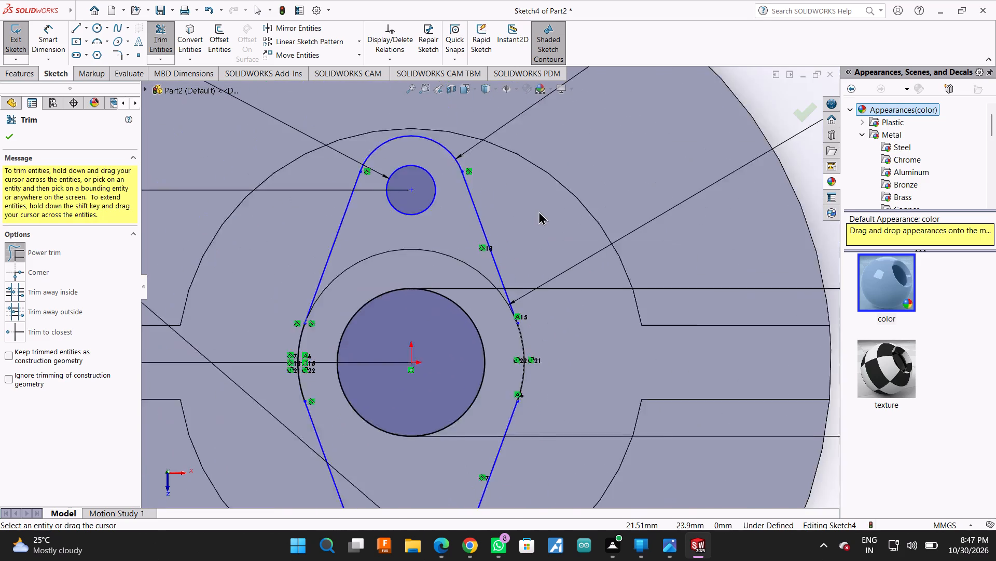
scroll(538, 211, "up", 4)
scroll(475, 299, "down", 3)
scroll(443, 336, "down", 4)
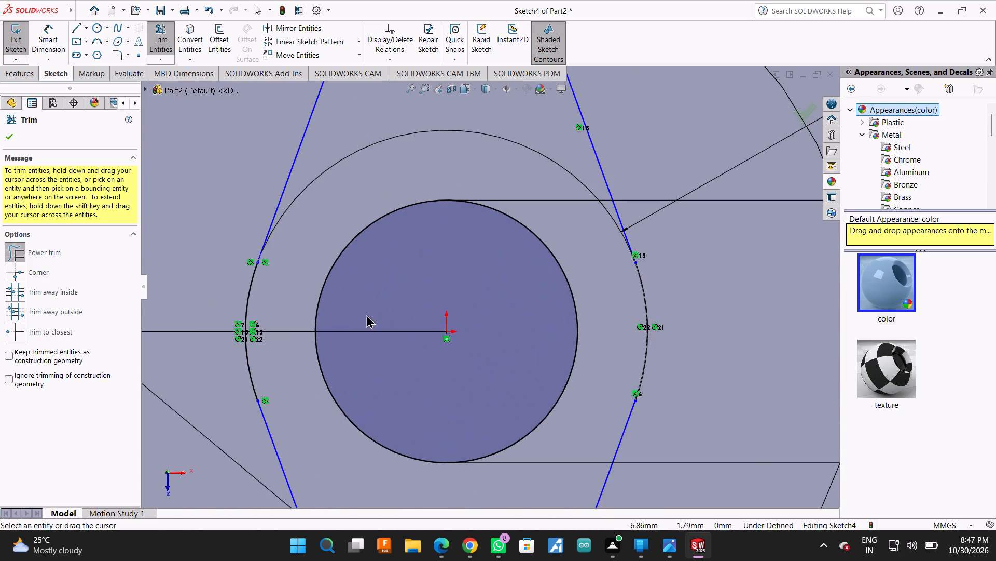
scroll(281, 354, "down", 2)
scroll(223, 349, "down", 2)
scroll(325, 325, "up", 6)
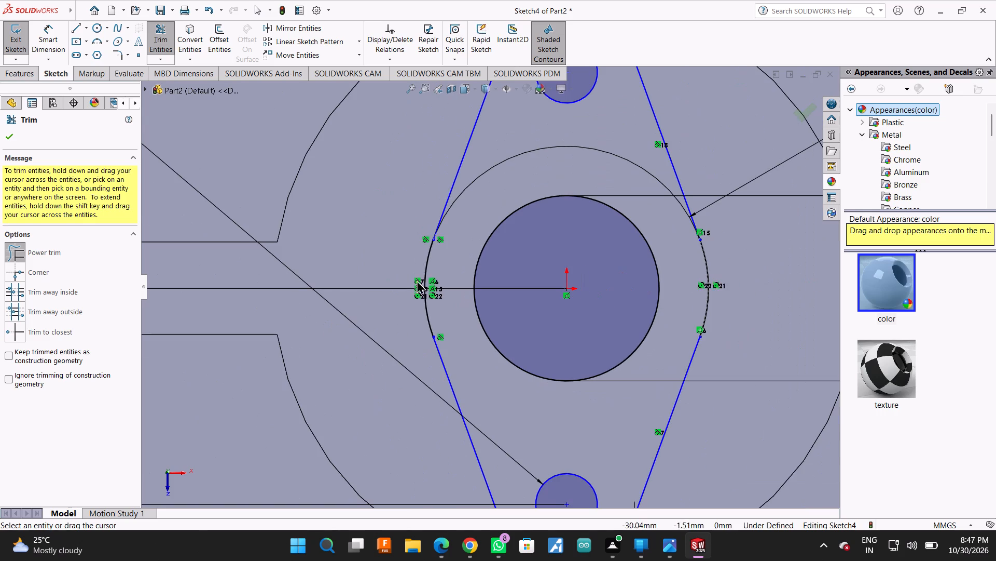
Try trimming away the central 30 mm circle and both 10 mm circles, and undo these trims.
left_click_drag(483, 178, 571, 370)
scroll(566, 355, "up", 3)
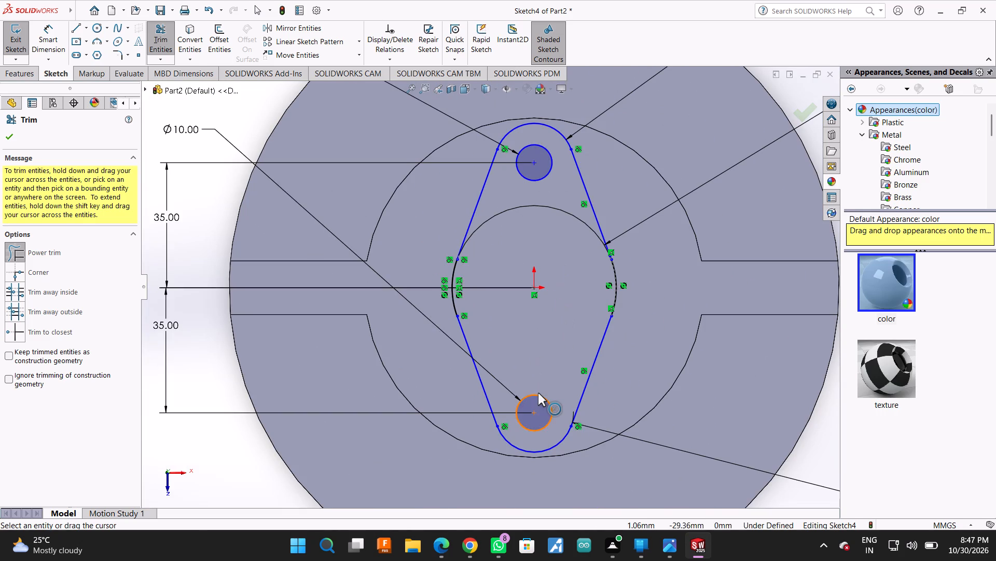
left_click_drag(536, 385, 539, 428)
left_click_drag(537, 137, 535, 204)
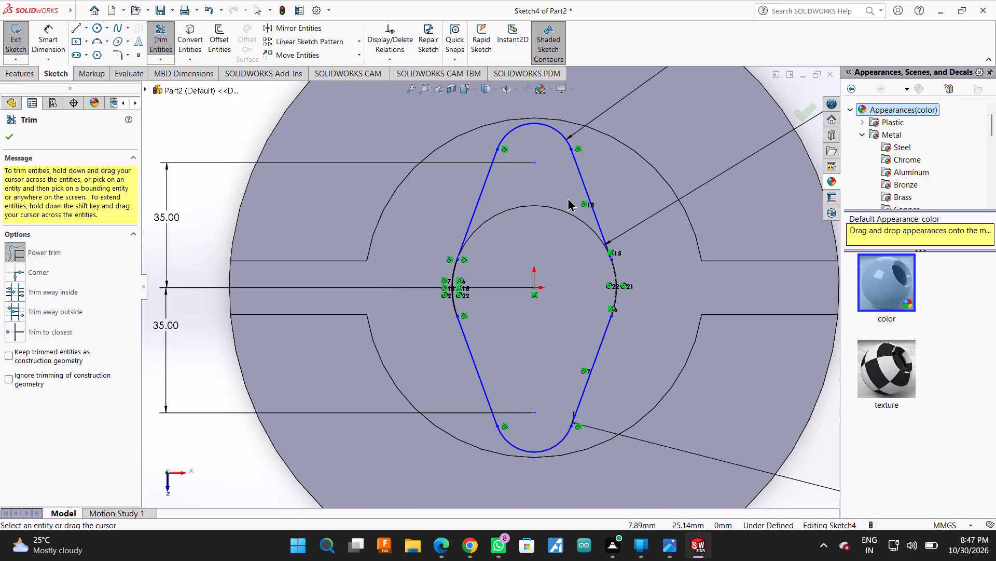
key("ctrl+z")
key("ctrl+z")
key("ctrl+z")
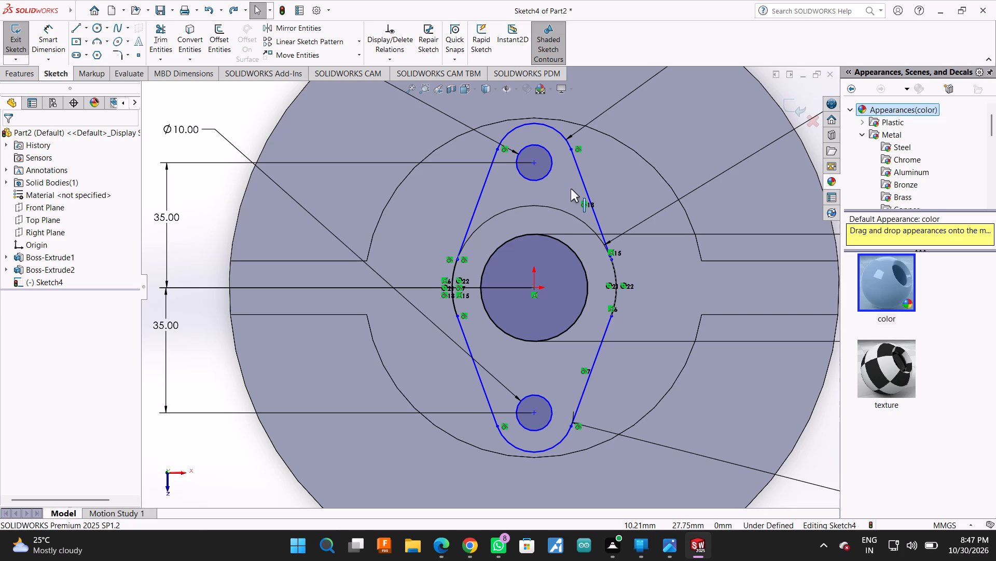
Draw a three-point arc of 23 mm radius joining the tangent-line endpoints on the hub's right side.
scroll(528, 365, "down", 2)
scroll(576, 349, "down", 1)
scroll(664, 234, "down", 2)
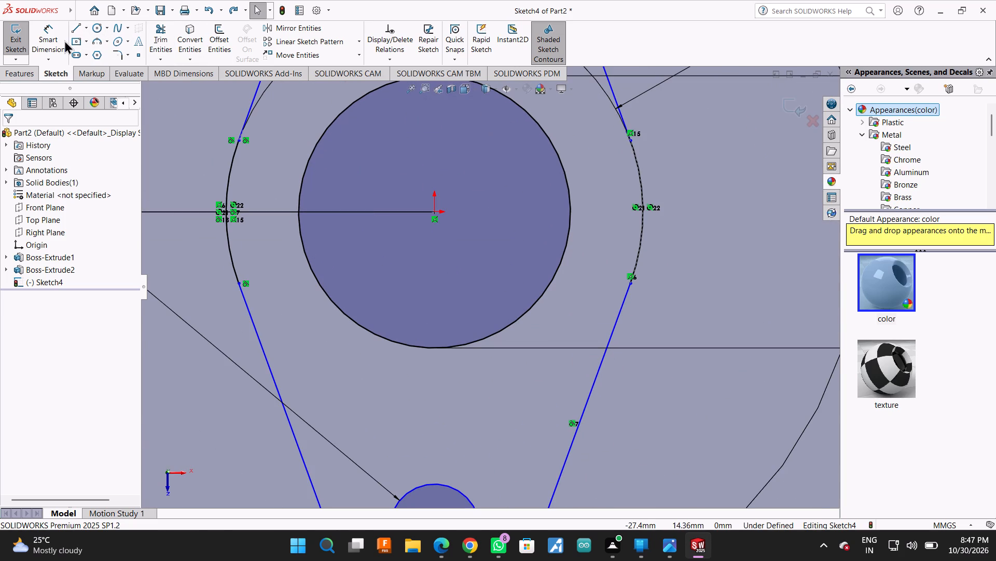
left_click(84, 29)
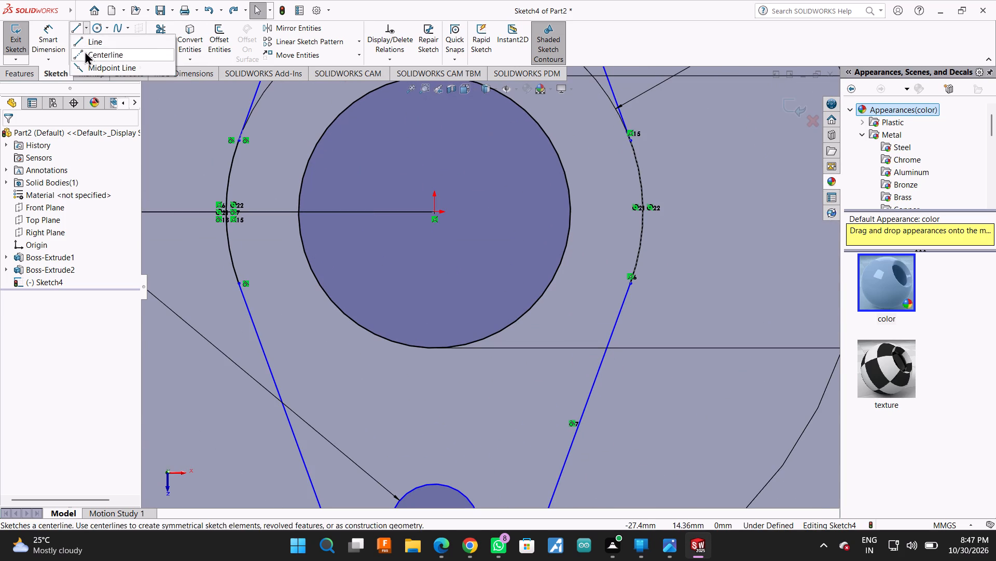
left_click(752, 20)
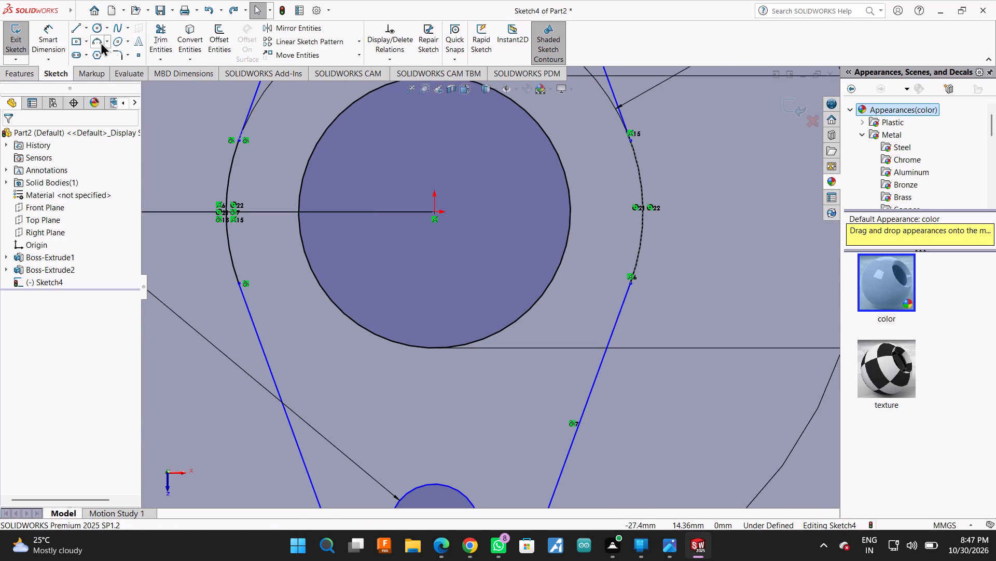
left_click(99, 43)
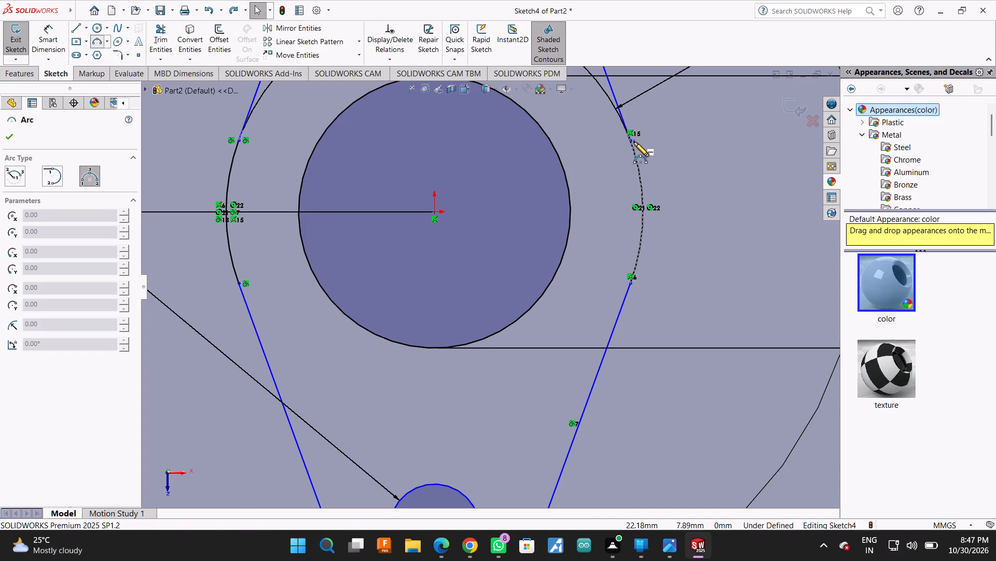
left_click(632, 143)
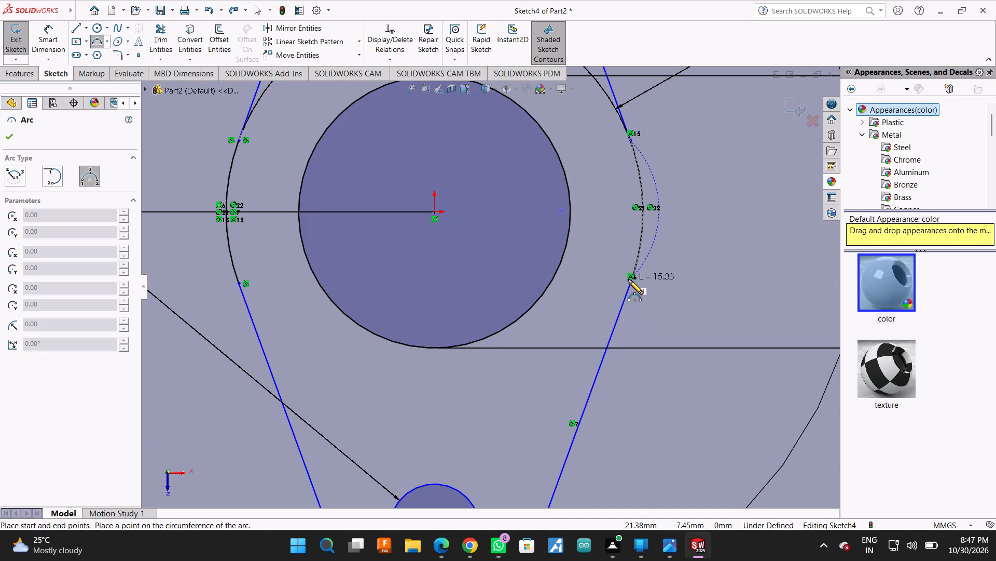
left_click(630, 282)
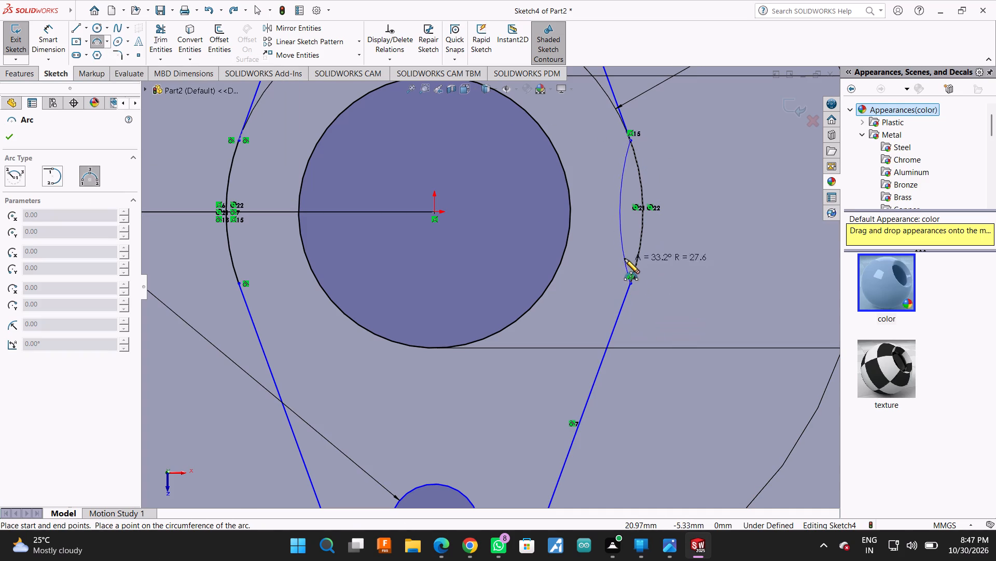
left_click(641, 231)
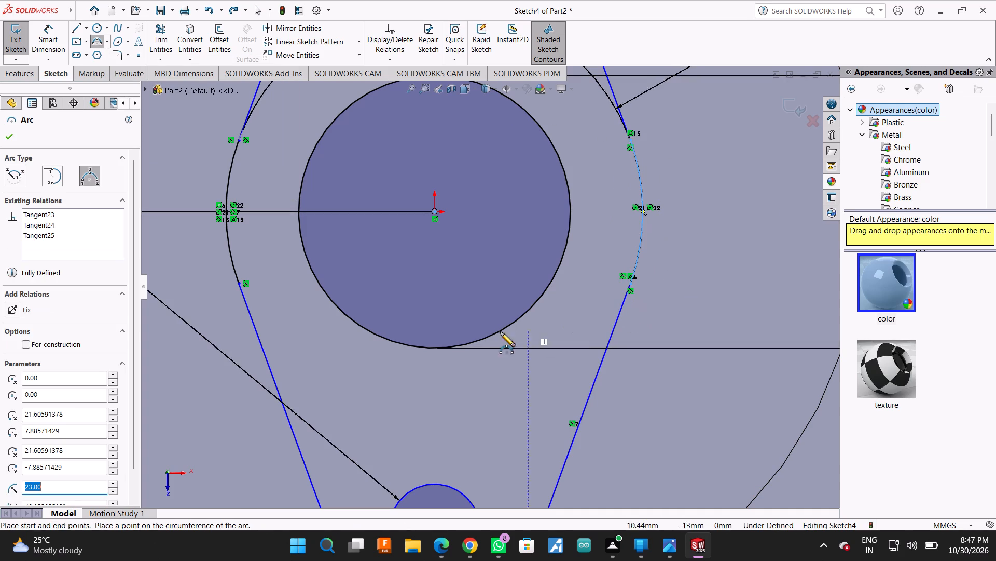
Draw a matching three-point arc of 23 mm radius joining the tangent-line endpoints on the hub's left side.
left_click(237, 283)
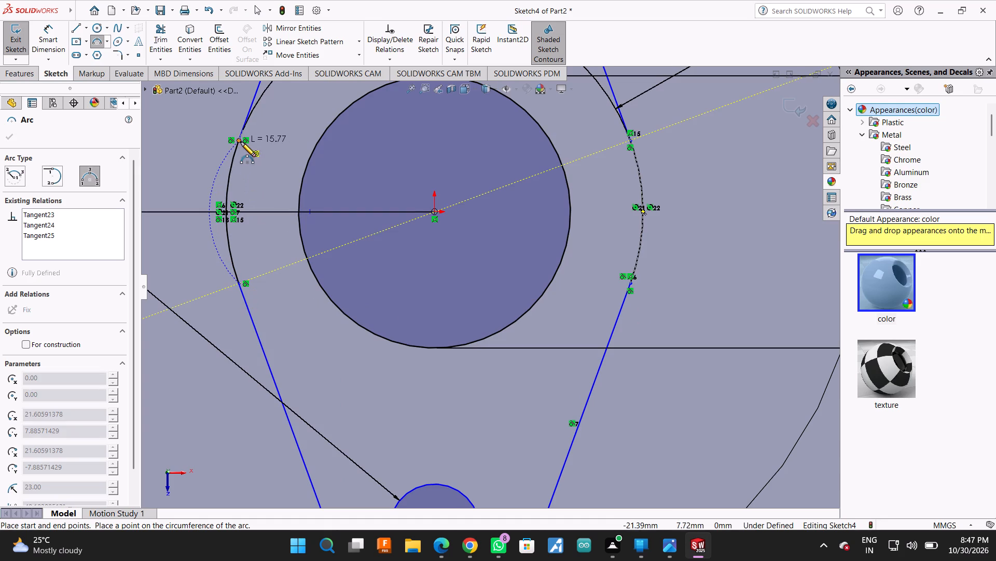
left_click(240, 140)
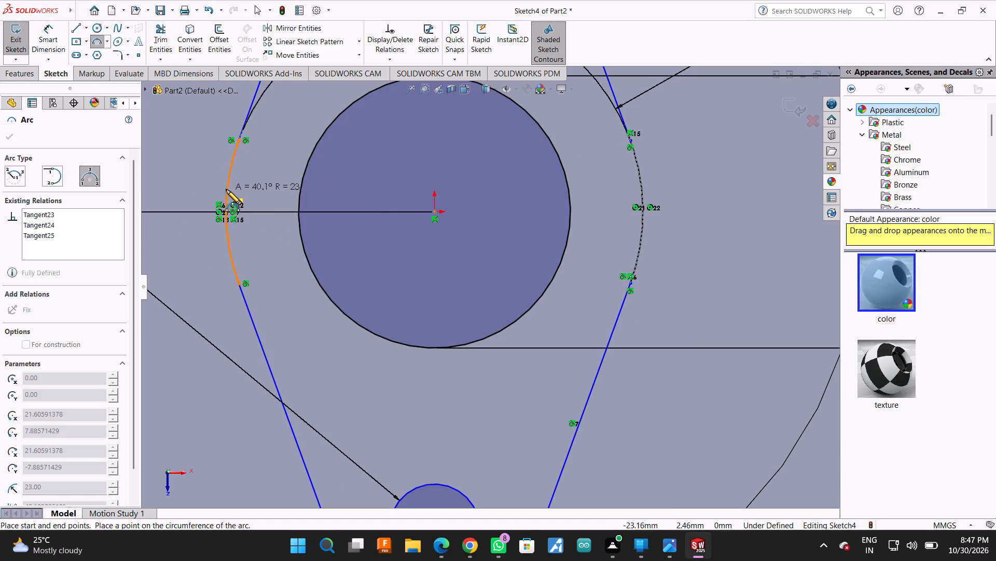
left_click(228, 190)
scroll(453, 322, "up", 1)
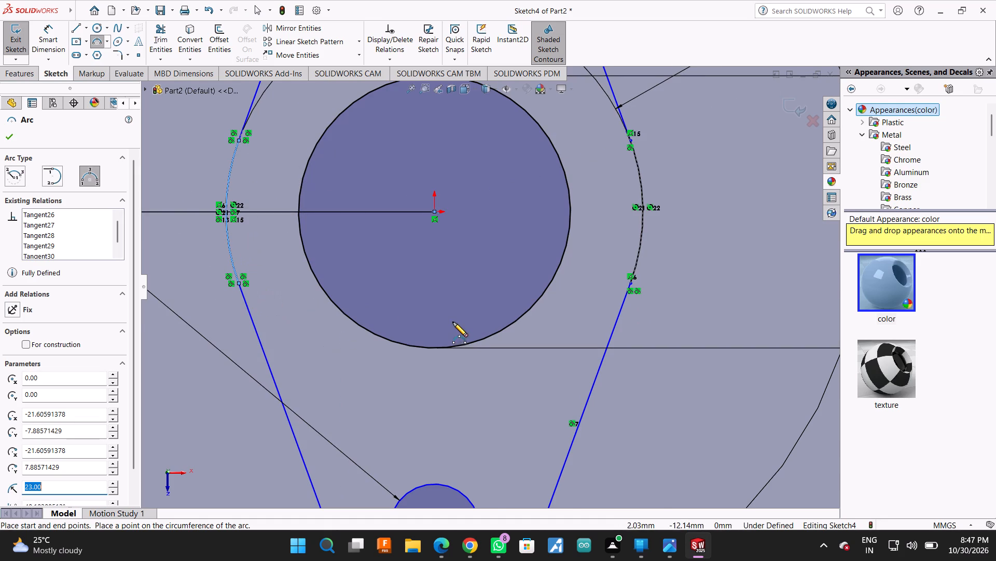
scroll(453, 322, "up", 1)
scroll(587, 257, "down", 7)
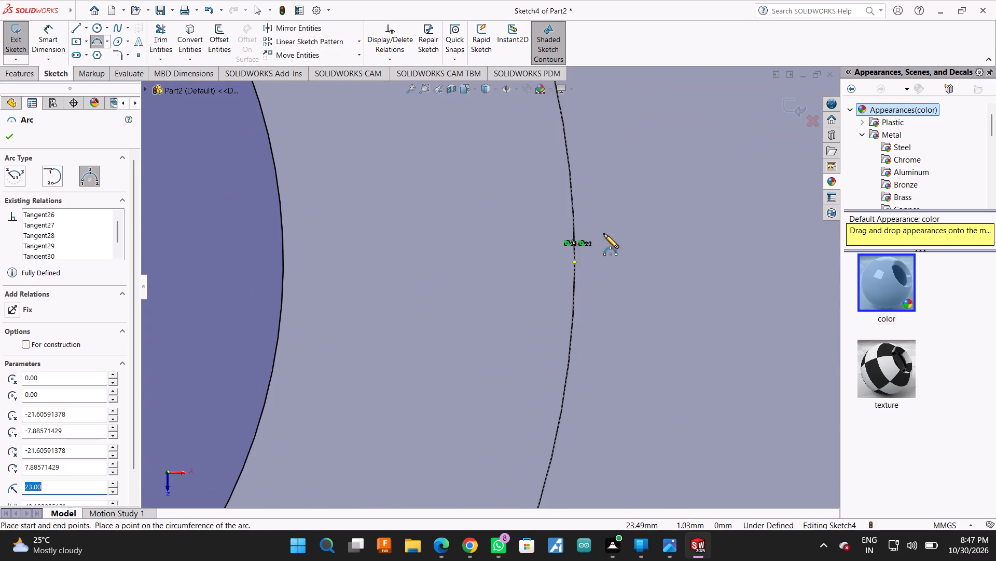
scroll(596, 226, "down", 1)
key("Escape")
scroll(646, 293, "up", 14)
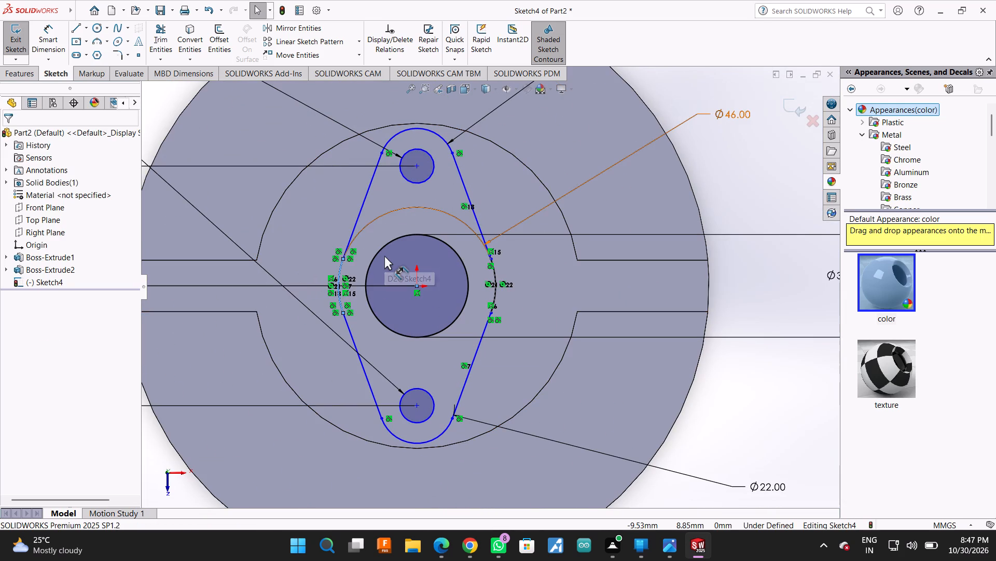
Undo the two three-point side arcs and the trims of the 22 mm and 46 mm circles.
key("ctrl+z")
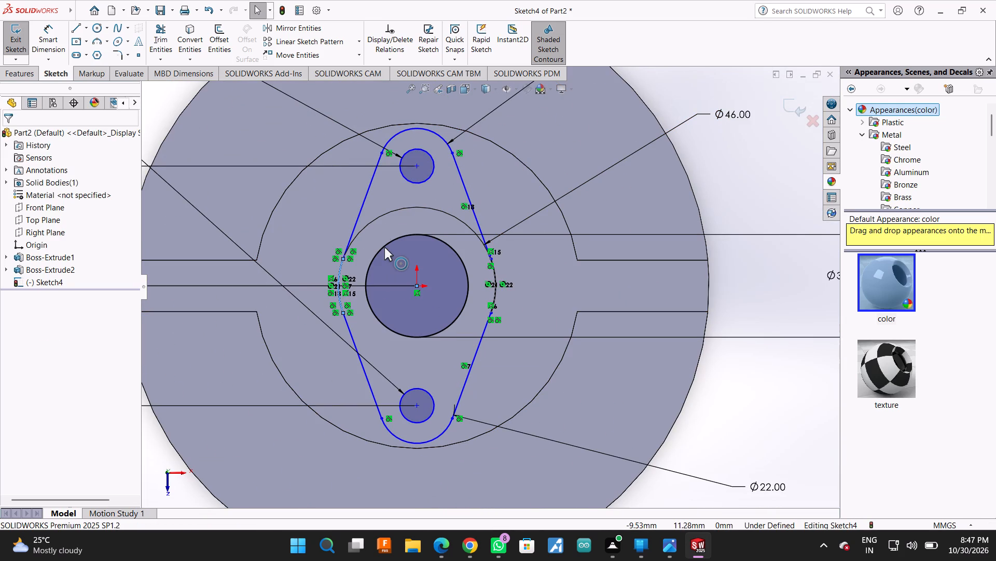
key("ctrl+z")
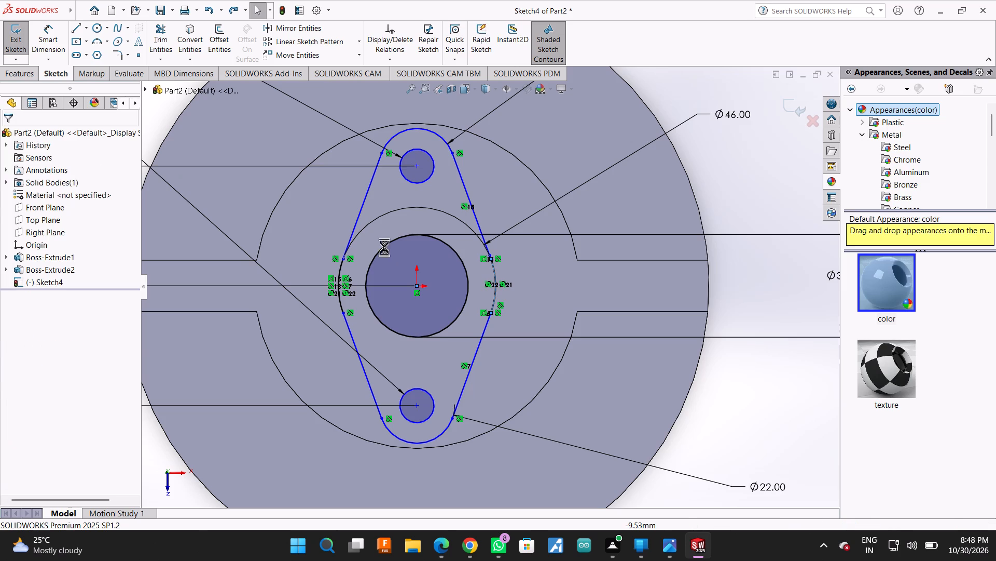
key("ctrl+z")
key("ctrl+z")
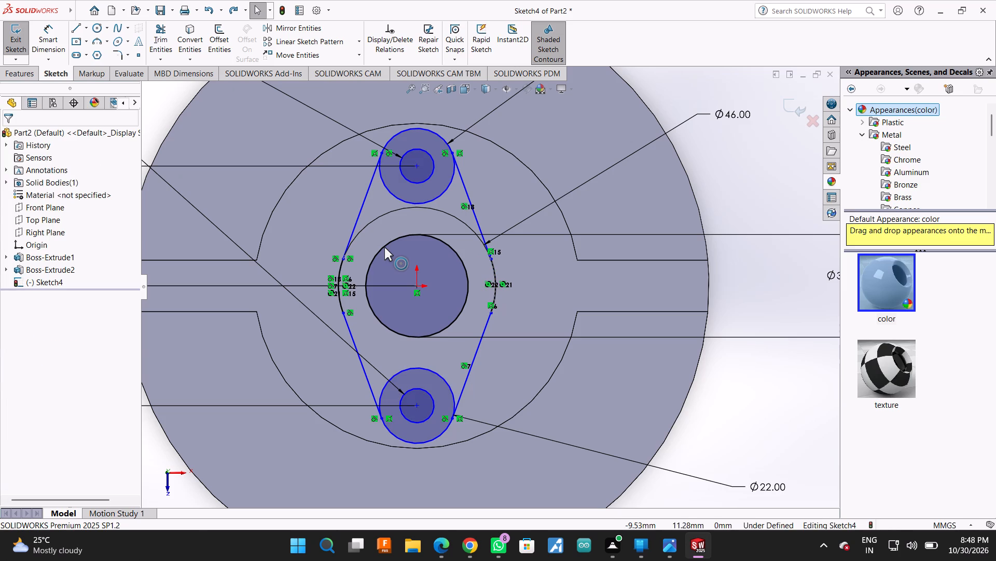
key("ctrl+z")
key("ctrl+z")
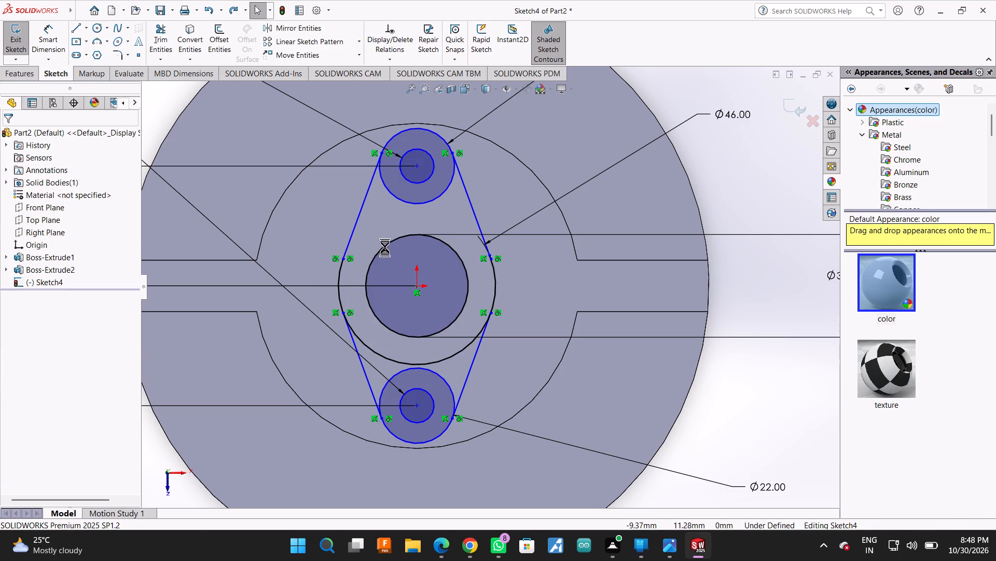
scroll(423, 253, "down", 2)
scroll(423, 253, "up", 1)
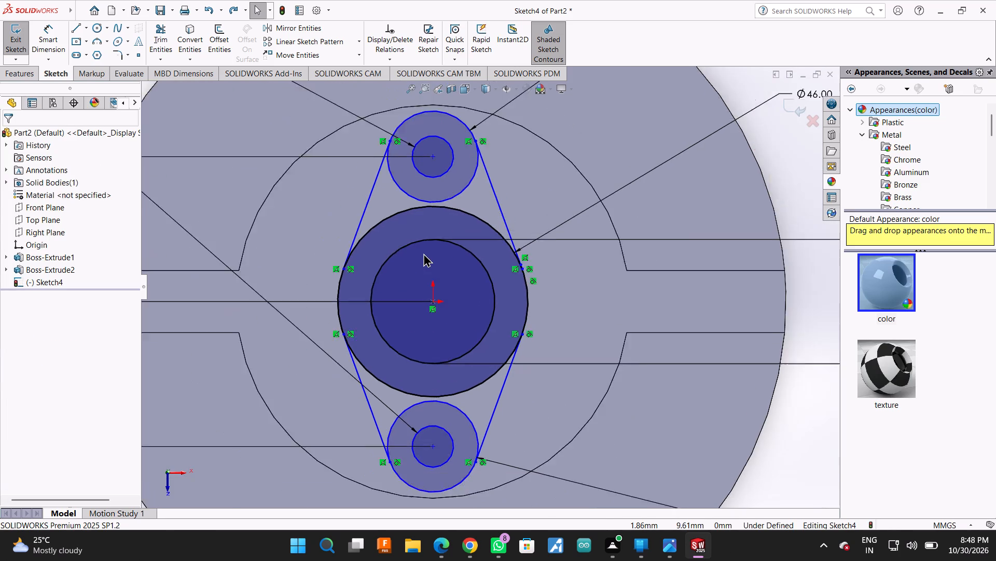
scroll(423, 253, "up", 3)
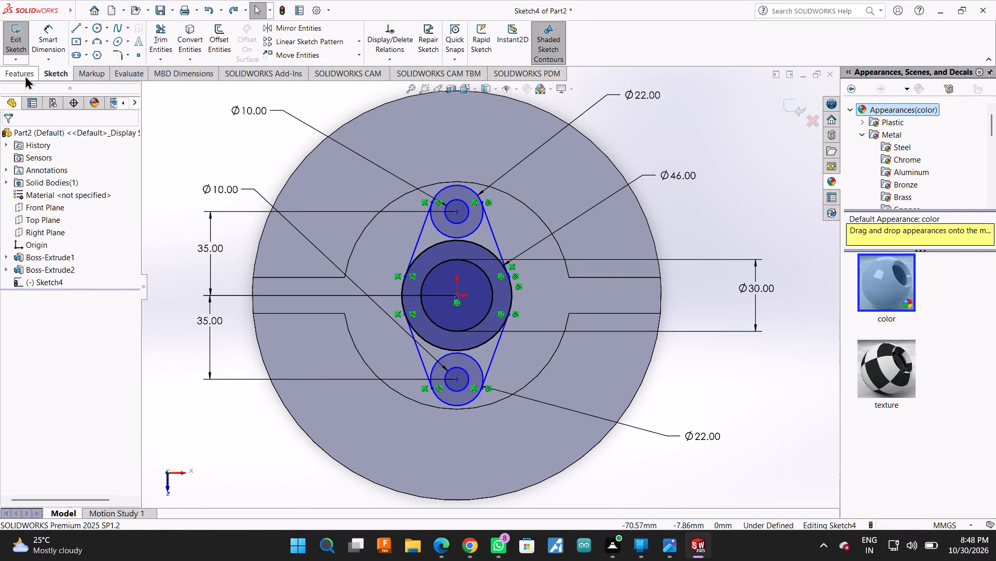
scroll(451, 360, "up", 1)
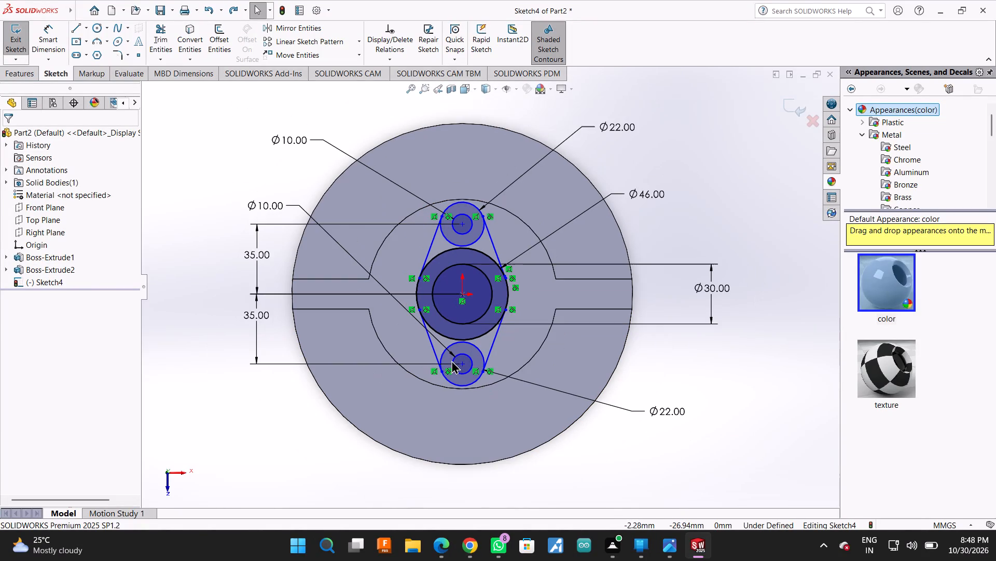
Power-trim the tangent lines and both pairs of 22 mm and 10 mm circles, keeping the central 46 mm and 30 mm circles.
scroll(430, 348, "down", 2)
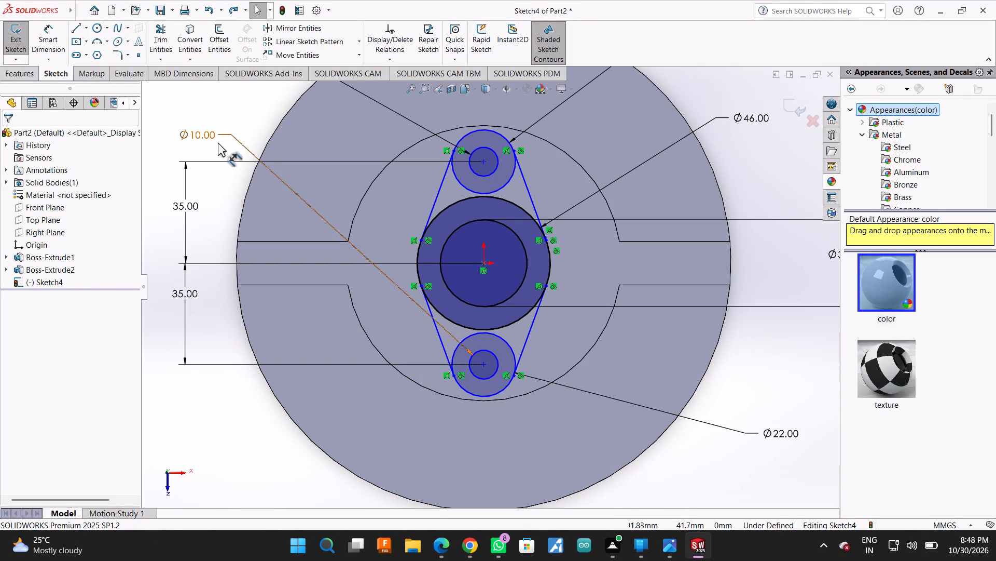
key("ctrl+z")
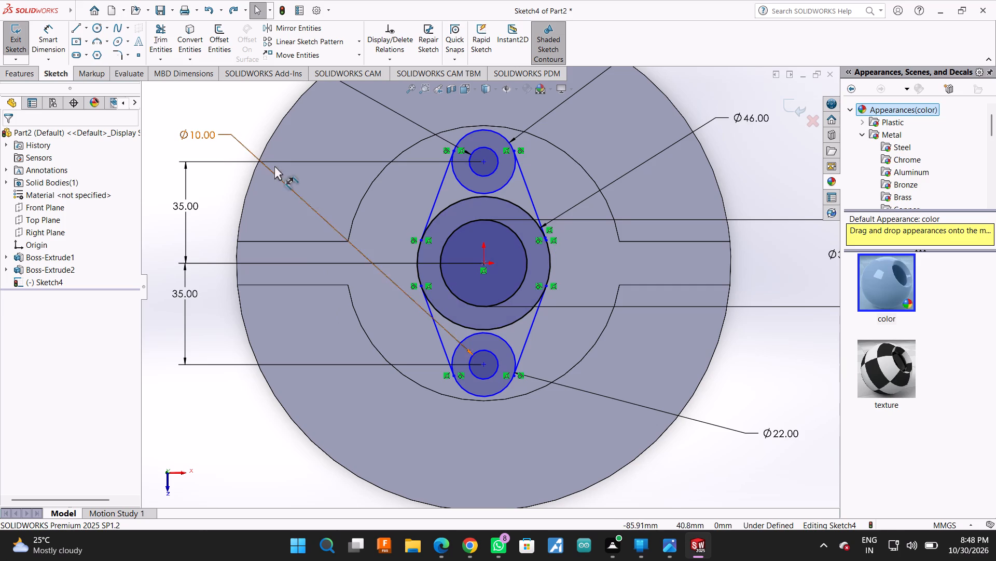
scroll(511, 210, "down", 1)
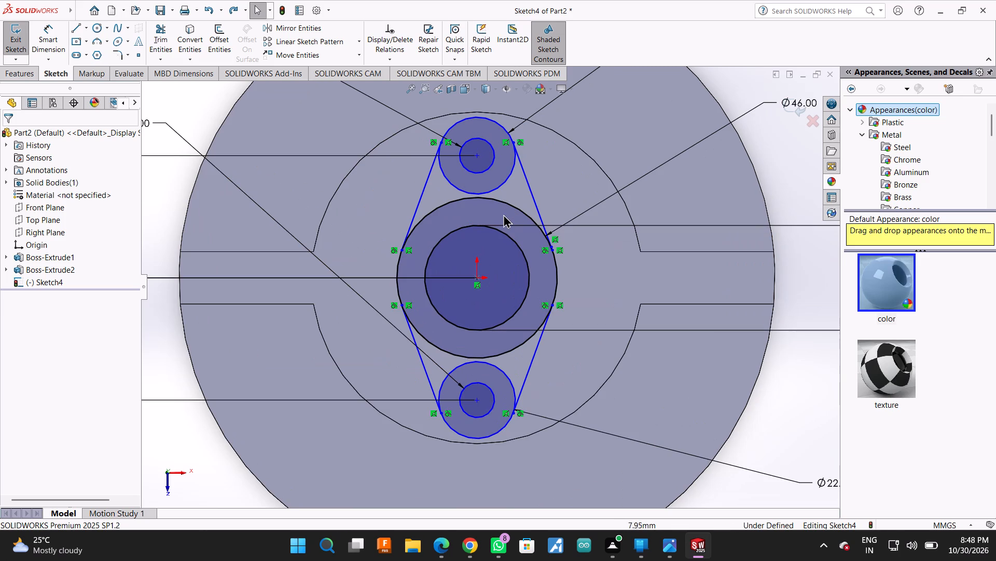
left_click(163, 33)
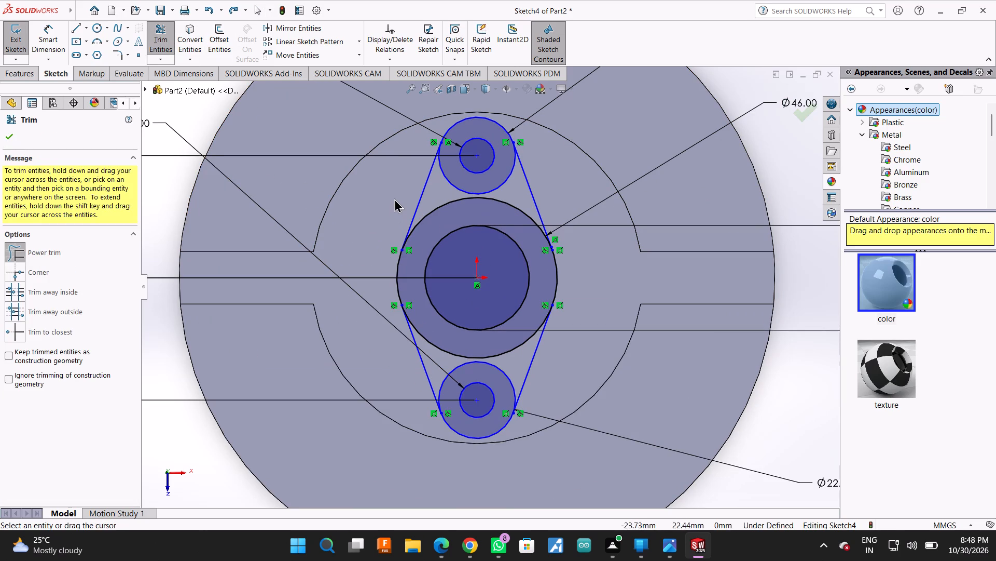
left_click_drag(394, 198, 530, 170)
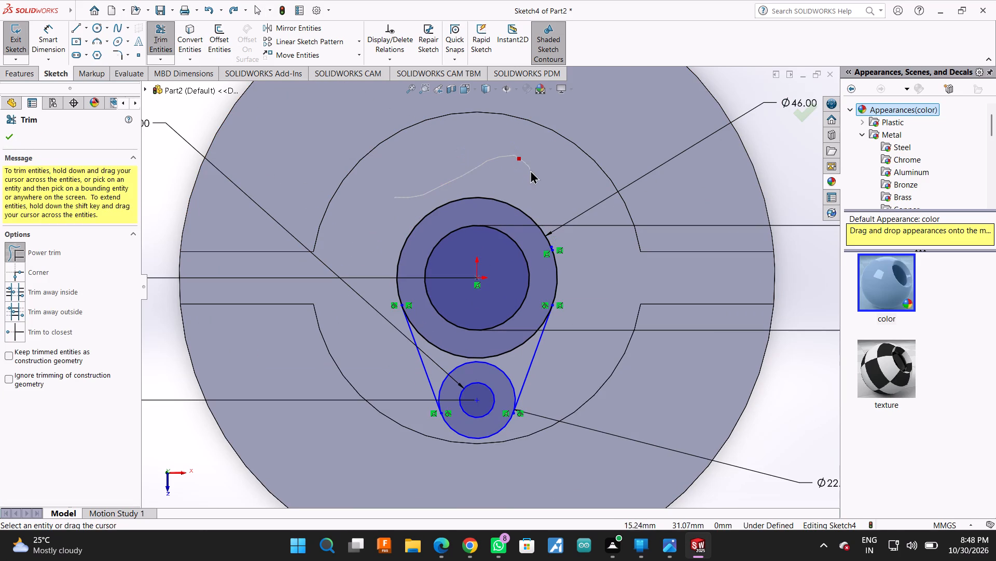
left_click_drag(530, 170, 534, 172)
left_click_drag(563, 331, 446, 391)
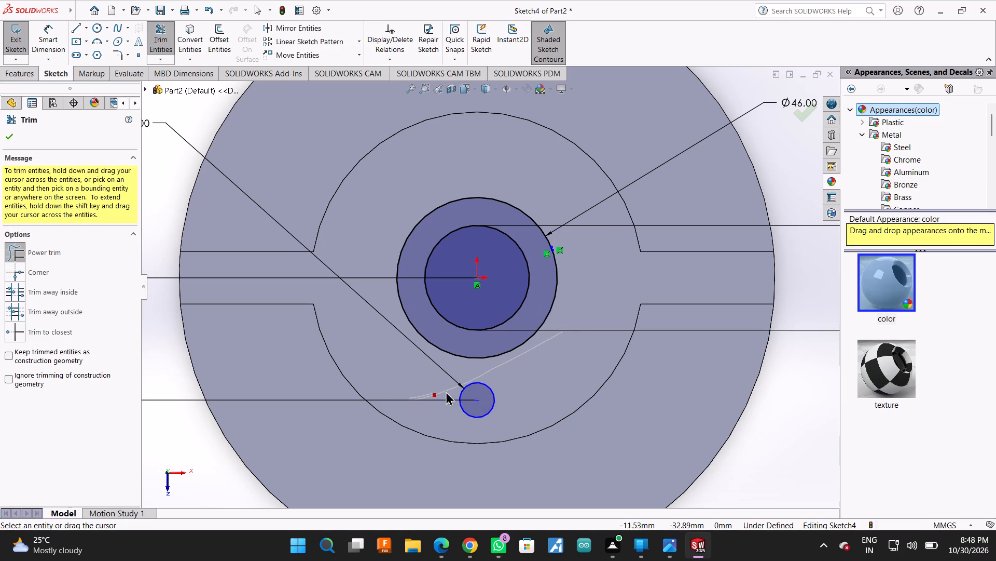
left_click_drag(446, 391, 486, 389)
scroll(479, 364, "up", 5)
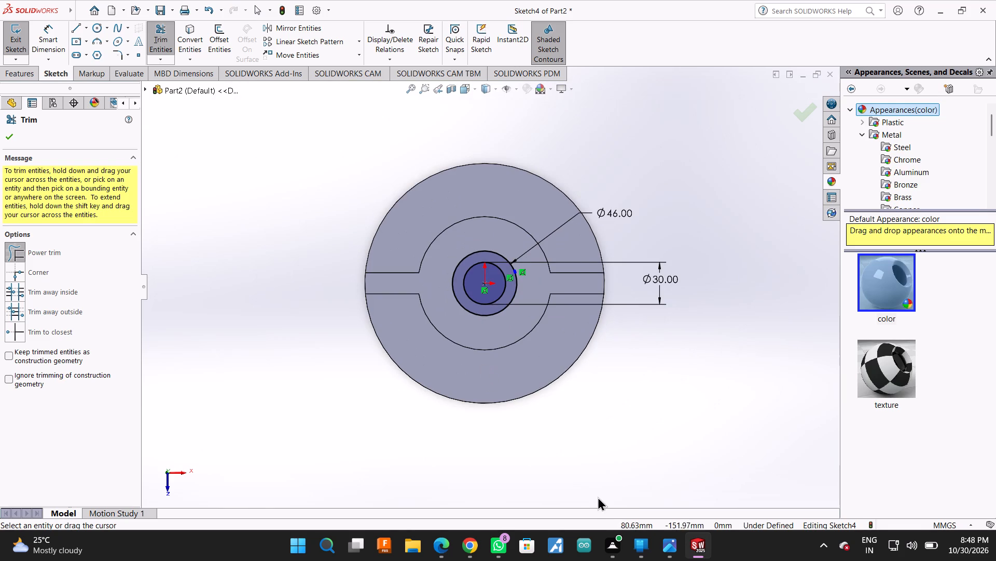
Set up a blind boss extrusion of the hub sketch with a depth of 78-23-18, giving 37 mm.
middle_click_drag(587, 490, 580, 339)
left_click(30, 75)
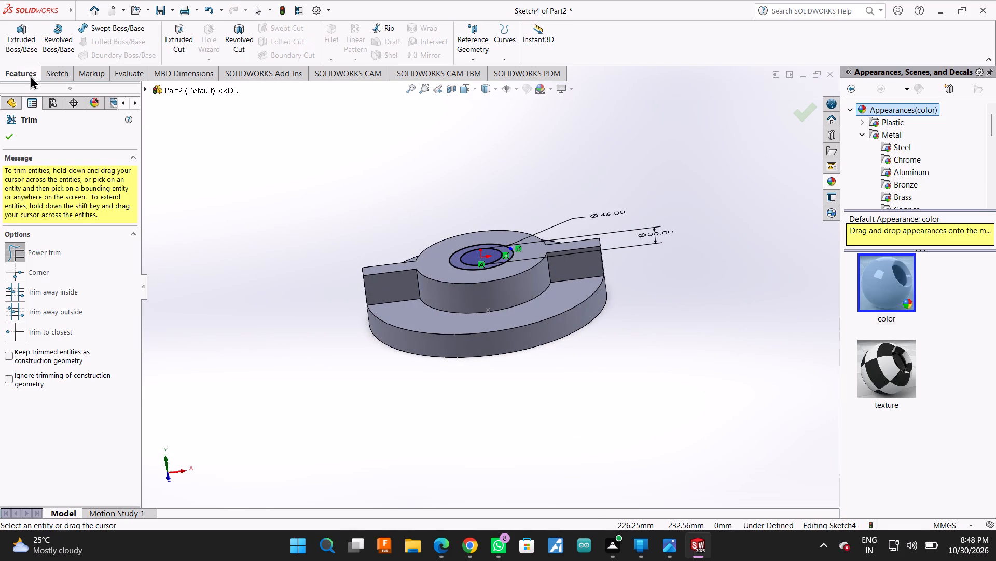
left_click(34, 32)
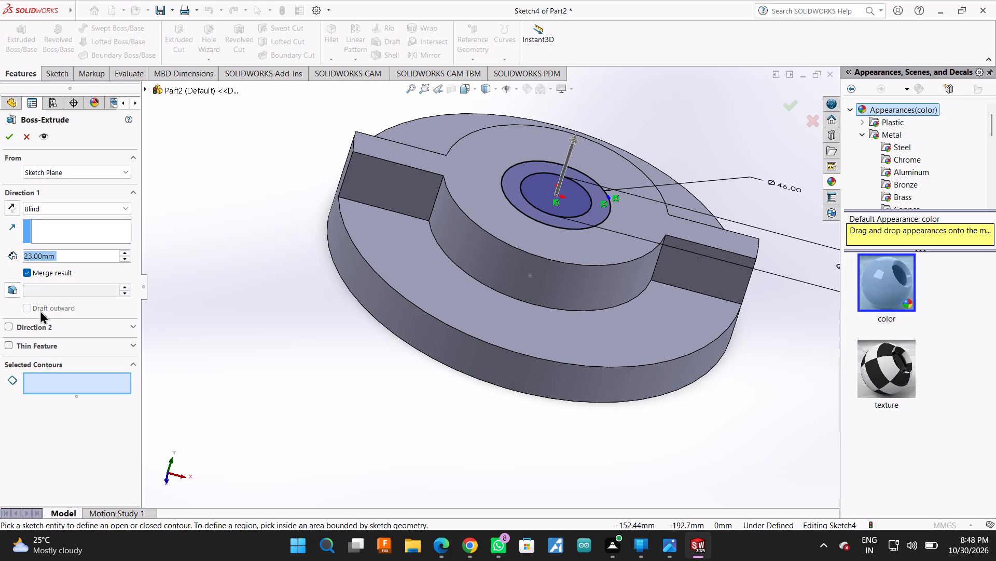
scroll(188, 241, "up", 3)
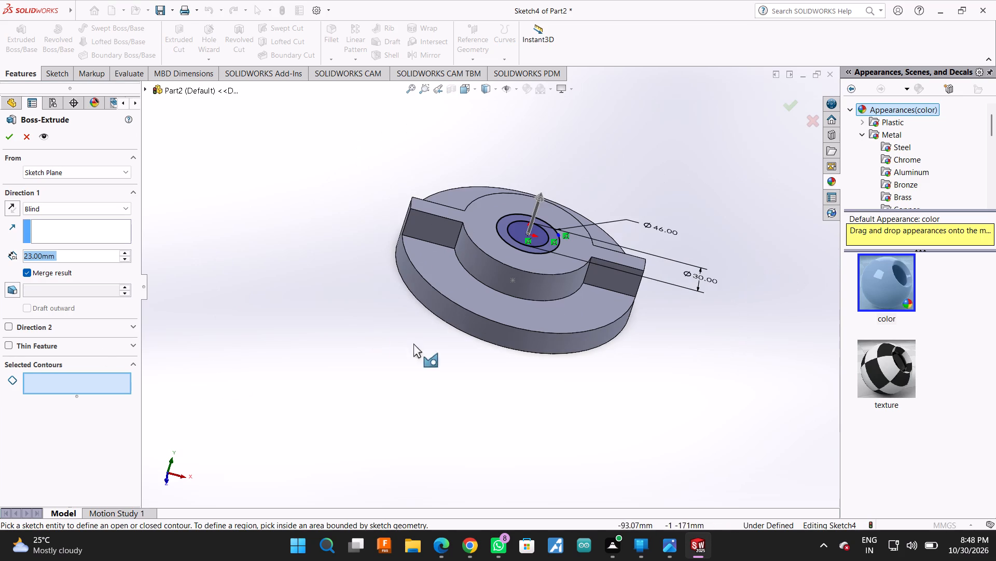
middle_click_drag(695, 348, 658, 277)
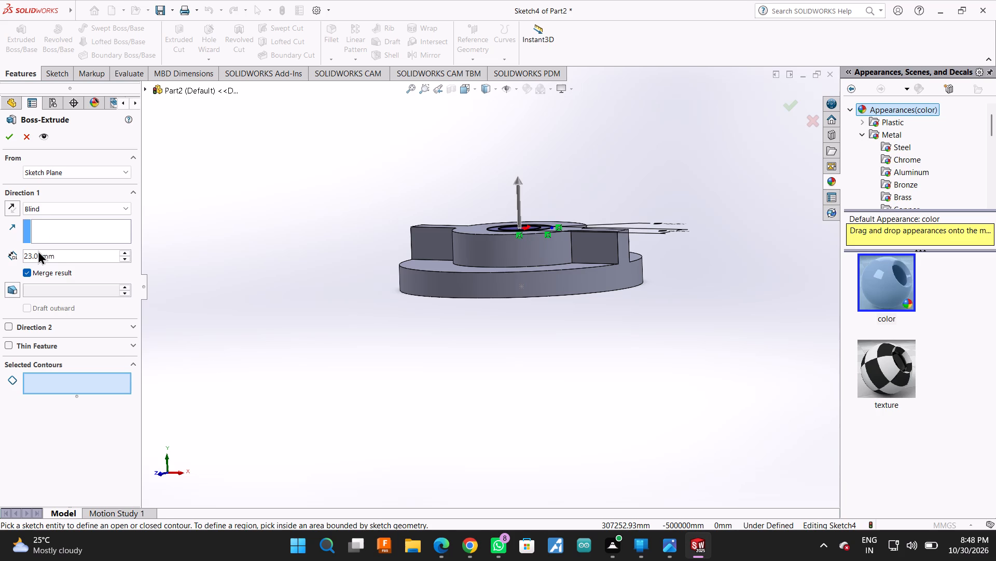
type("78")
key("minus")
type("23")
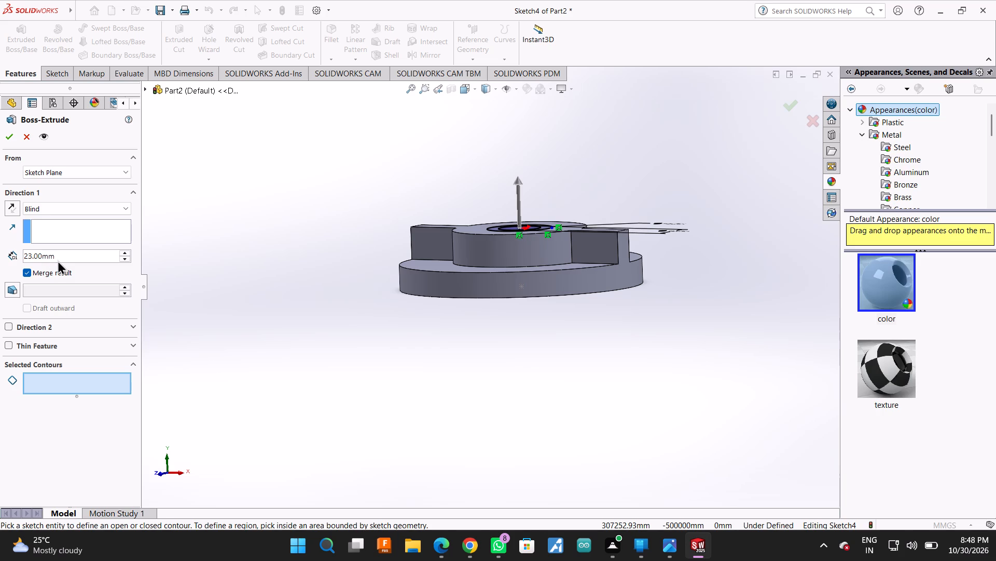
left_click(59, 248)
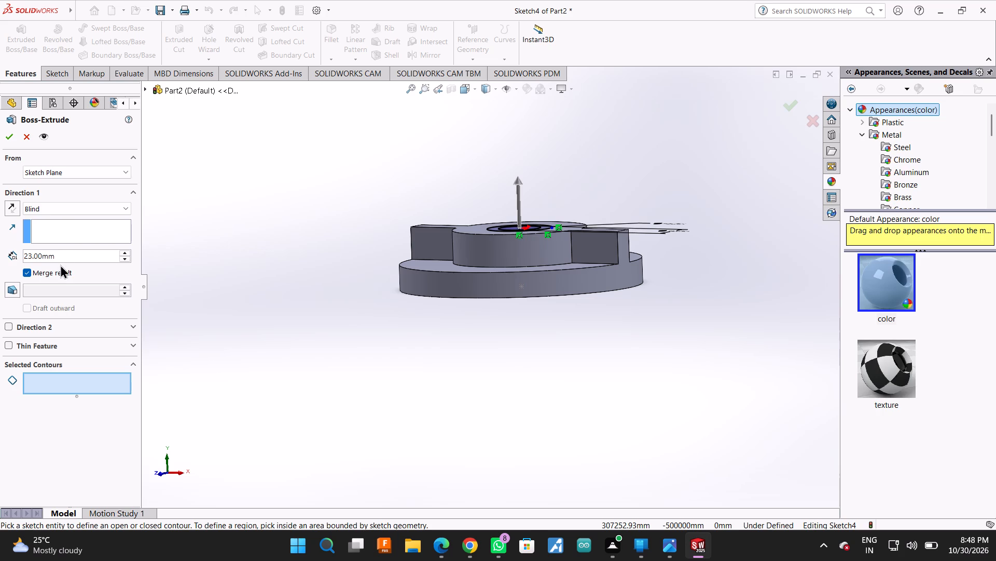
double_click(63, 254)
type("78-")
type("23-")
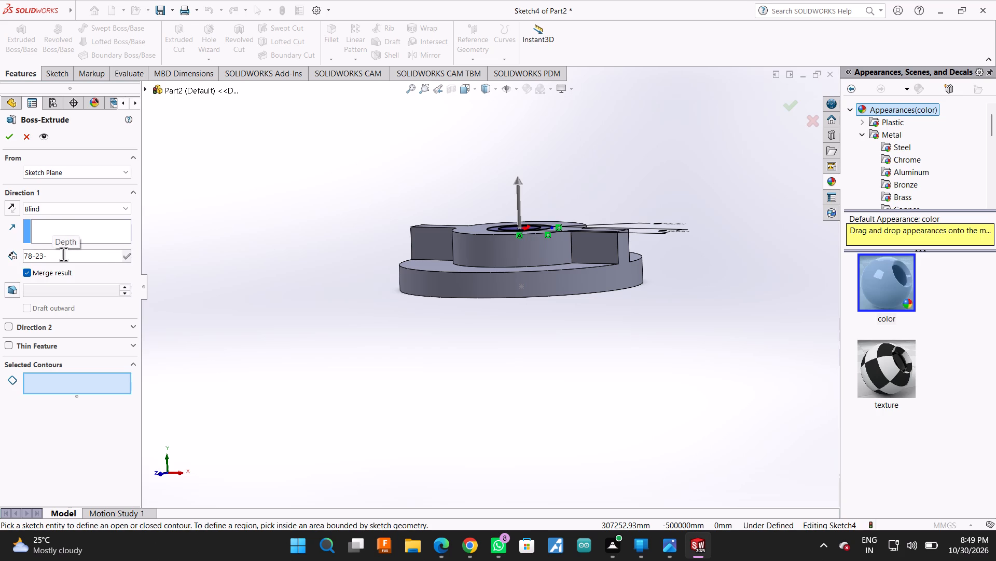
type("18")
key("Return")
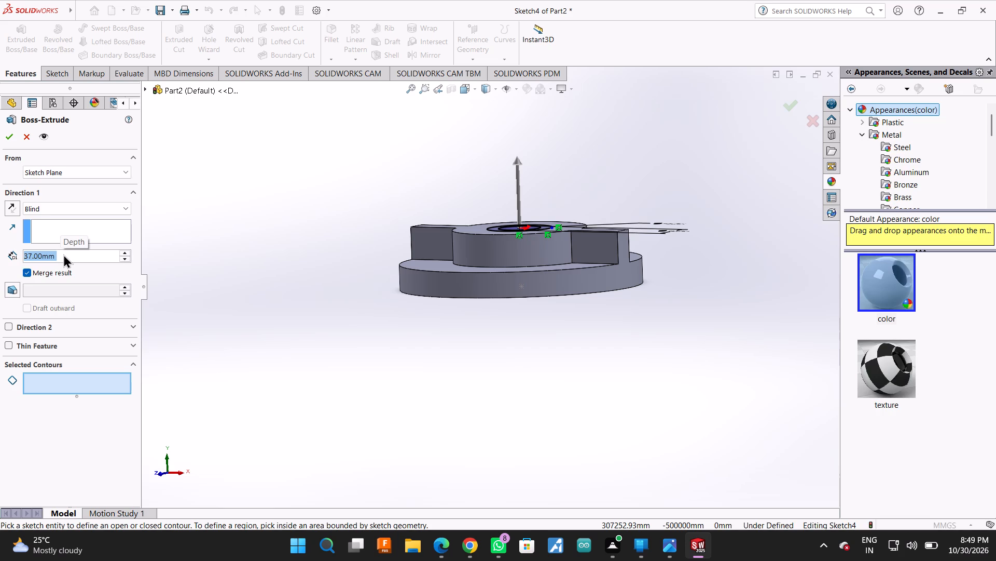
left_click(9, 135)
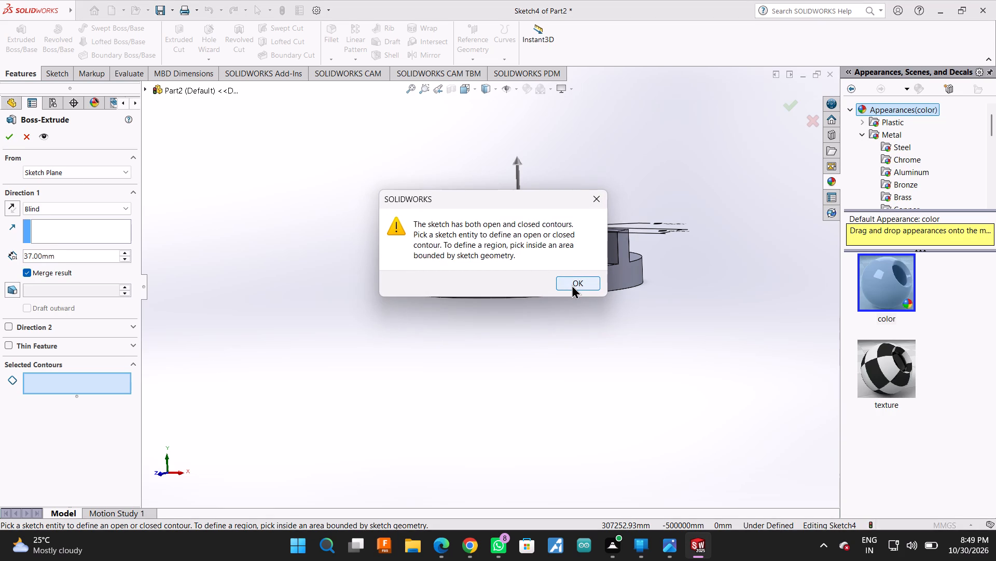
left_click(572, 285)
Choose the ring between the 46 mm and 30 mm circles as the contour and complete the 37 mm extrusion.
middle_click_drag(616, 177, 625, 243)
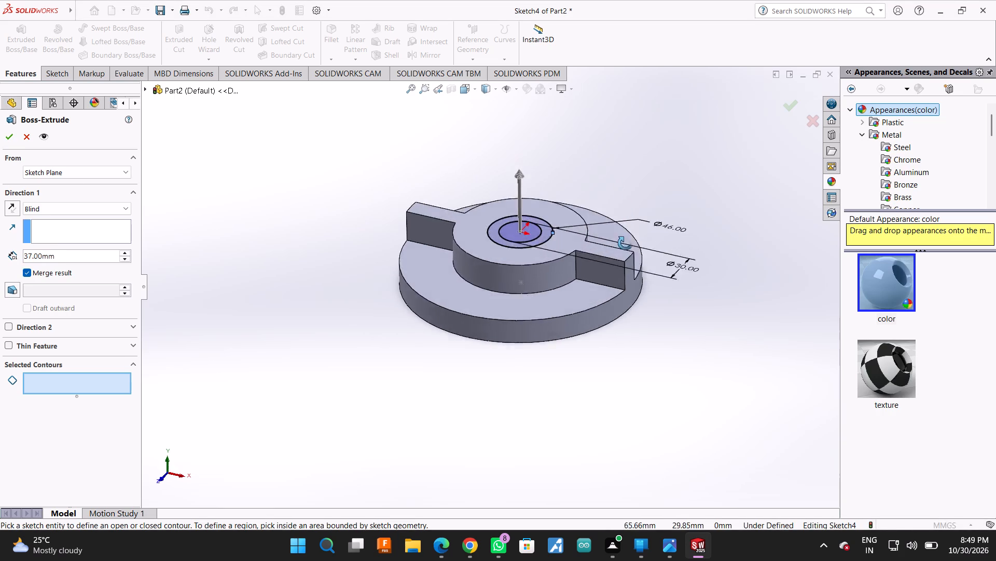
middle_click_drag(625, 243, 639, 312)
scroll(600, 278, "down", 6)
scroll(506, 245, "up", 2)
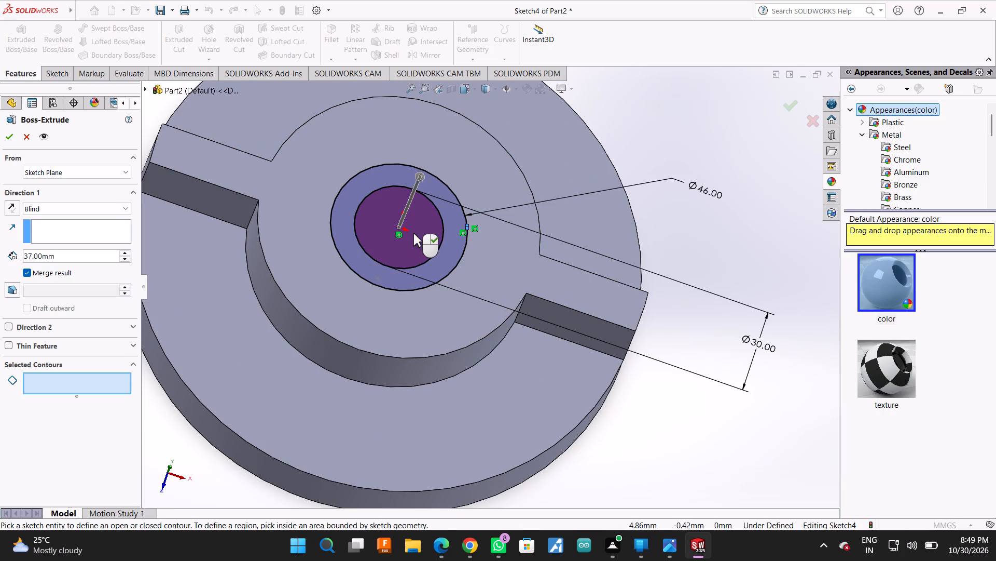
left_click(450, 220)
scroll(499, 310, "up", 3)
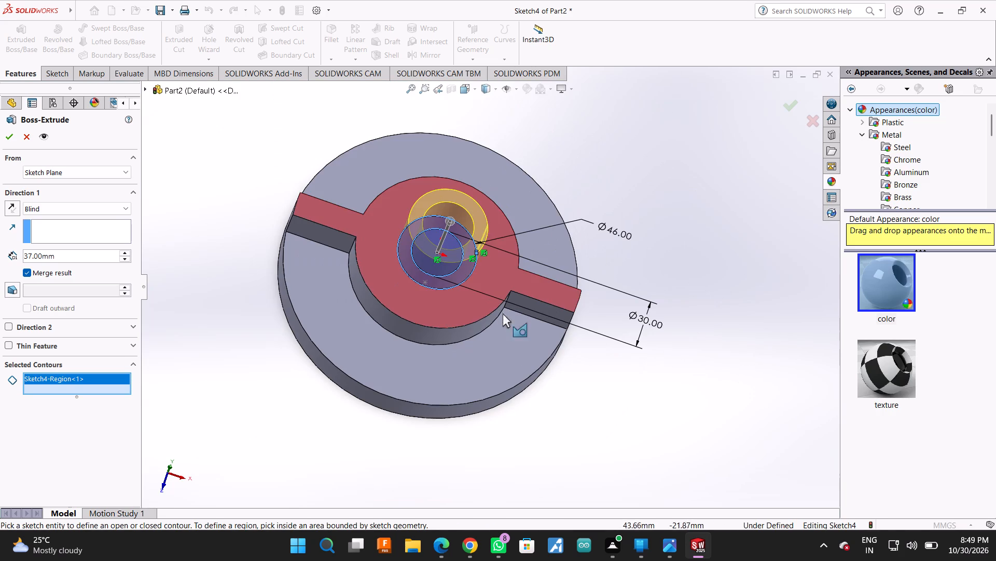
middle_click_drag(647, 402, 637, 343)
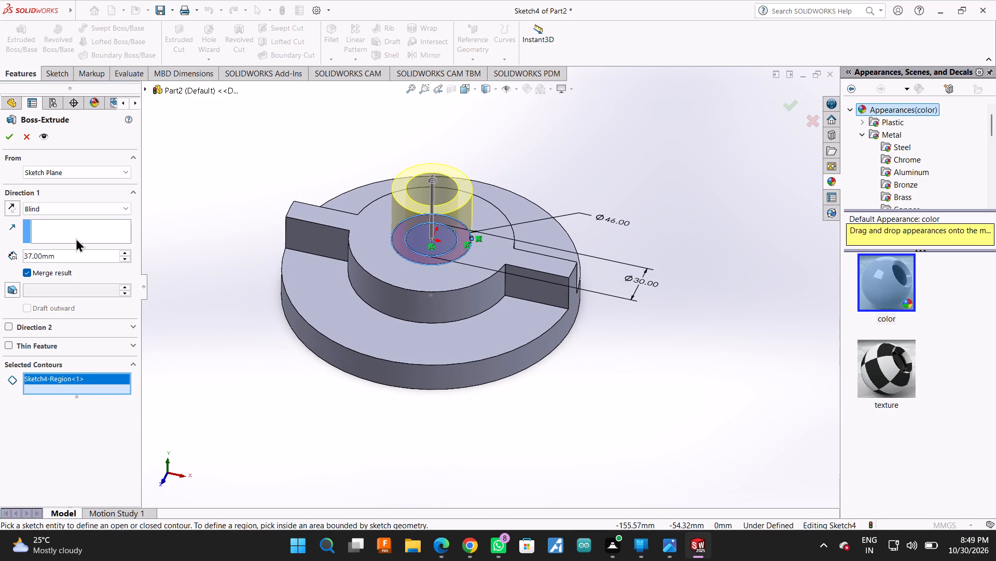
left_click(8, 134)
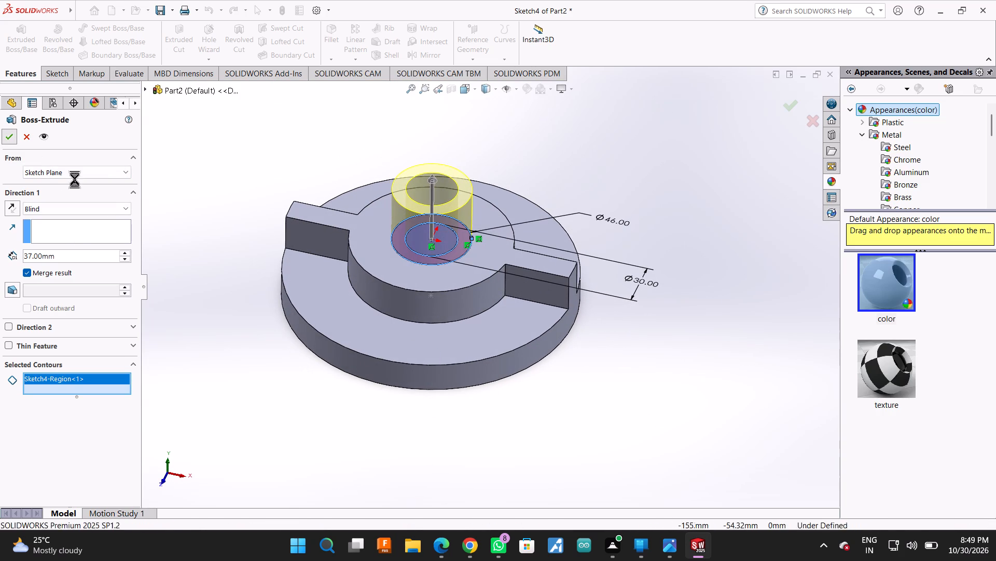
Open a new sketch on the flat top face of the round boss with two side arms.
scroll(273, 221, "up", 2)
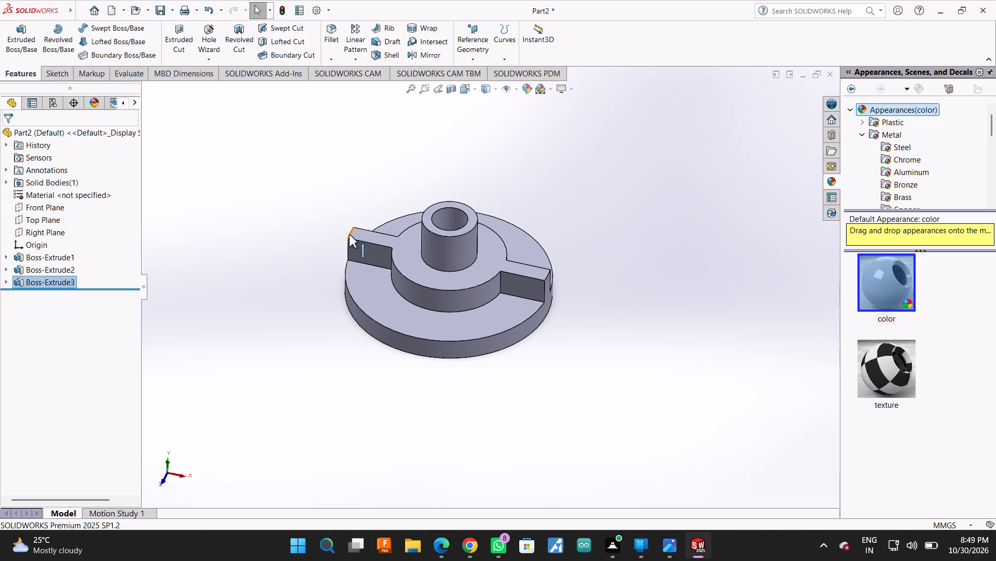
scroll(349, 237, "up", 2)
scroll(441, 268, "down", 2)
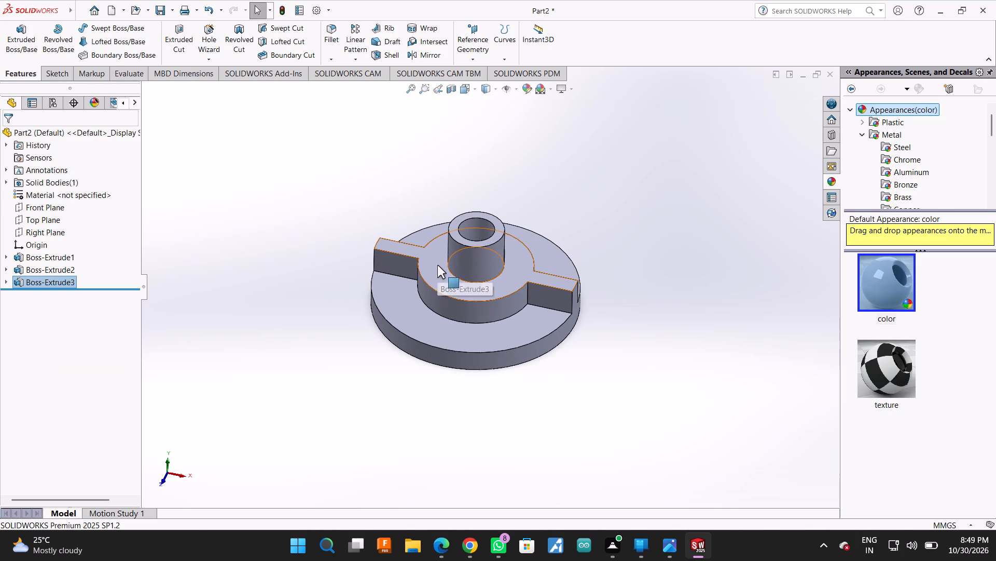
left_click(437, 265)
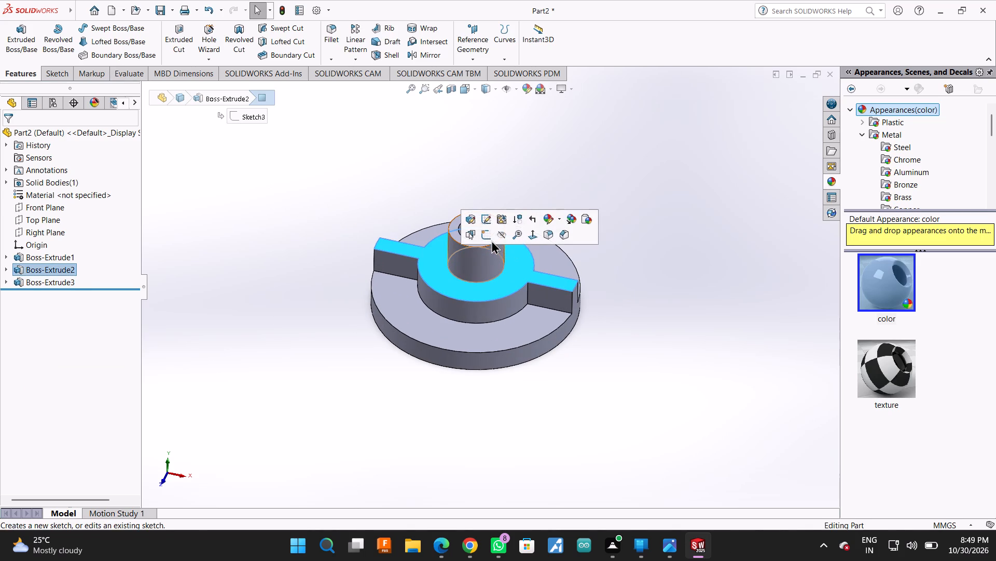
left_click(491, 240)
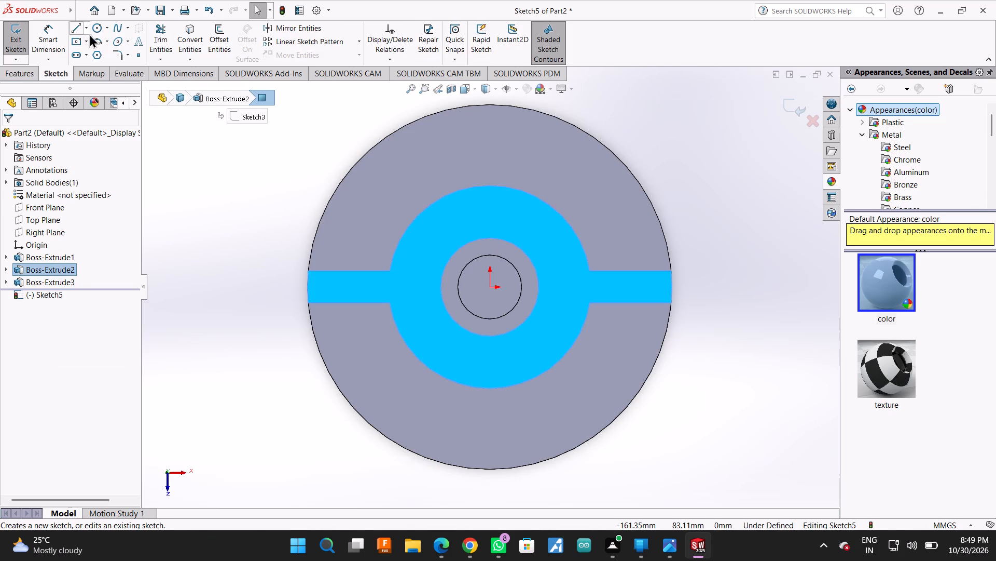
Sketch two concentric circles of about 10.7 mm and 6.9 mm radius, centred about 38.6 mm directly above the origin.
left_click(99, 33)
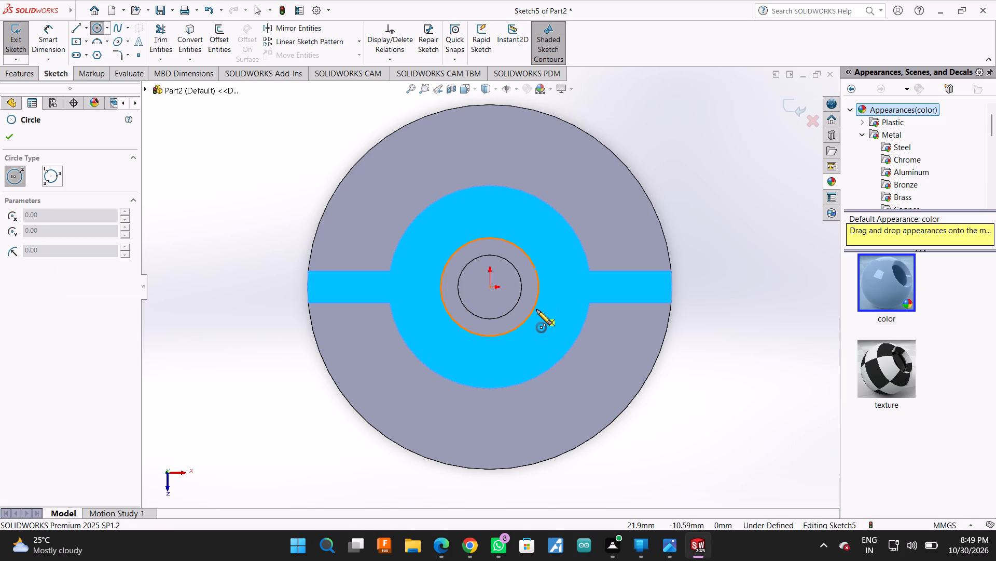
left_click(489, 205)
left_click(501, 224)
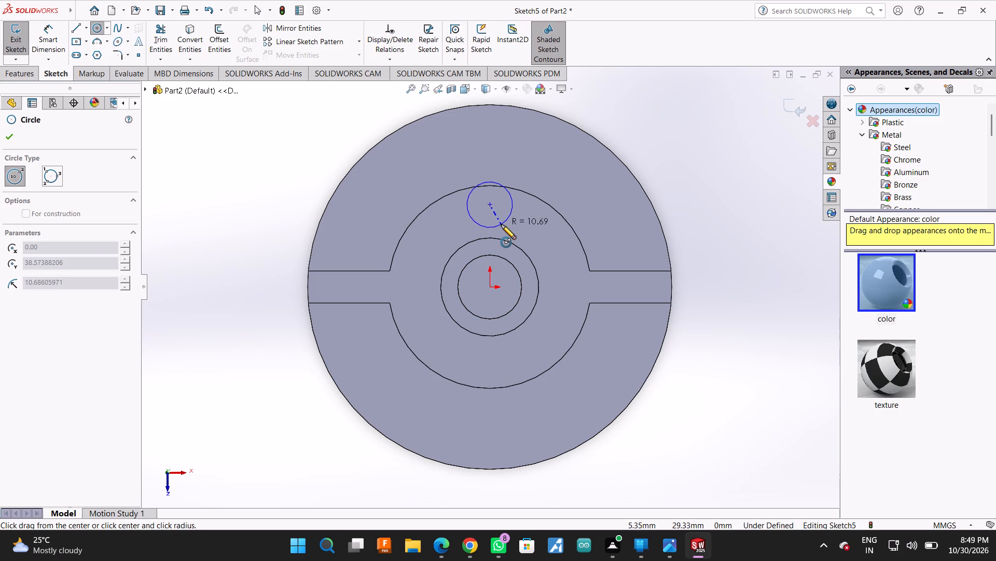
left_click(490, 203)
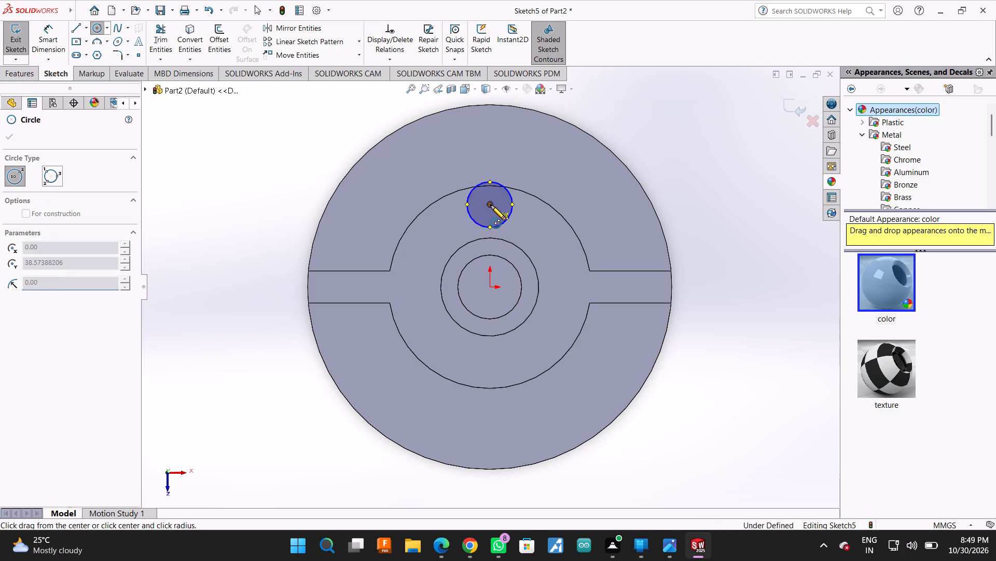
left_click(496, 218)
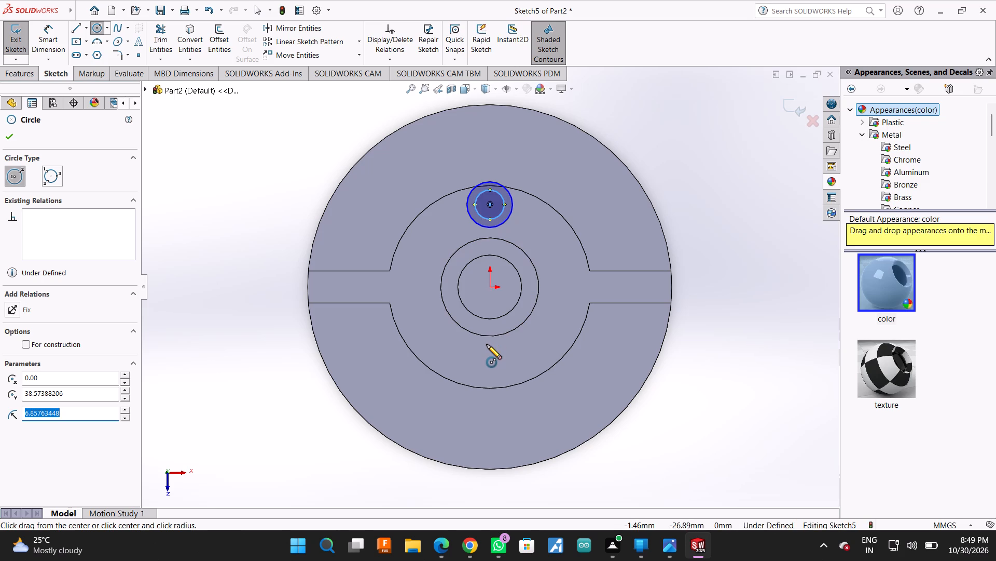
Sketch a matching concentric circle pair centred about 35.7 mm directly below the origin, with the inner radius about 6.6 mm.
left_click(489, 363)
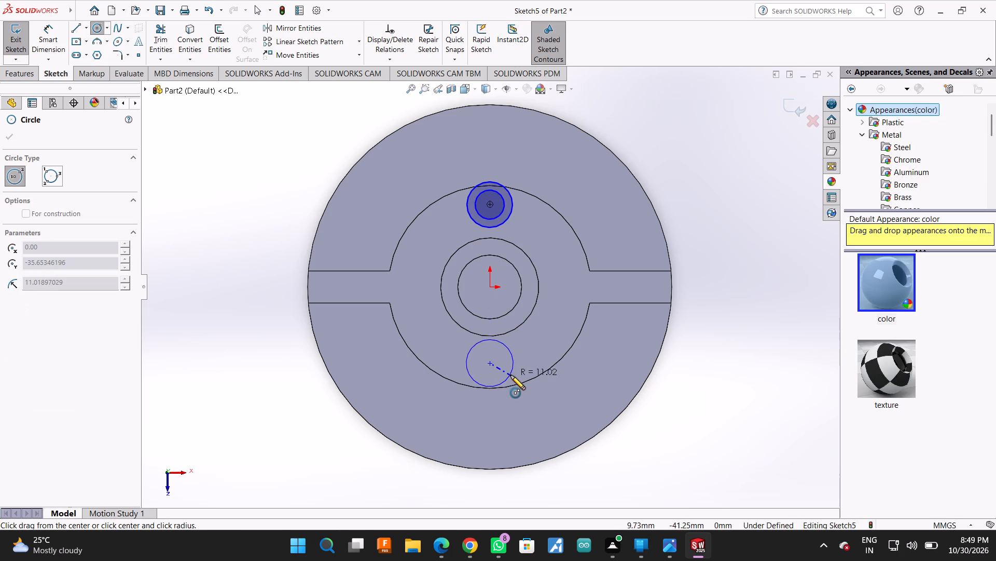
left_click(512, 375)
left_click(489, 364)
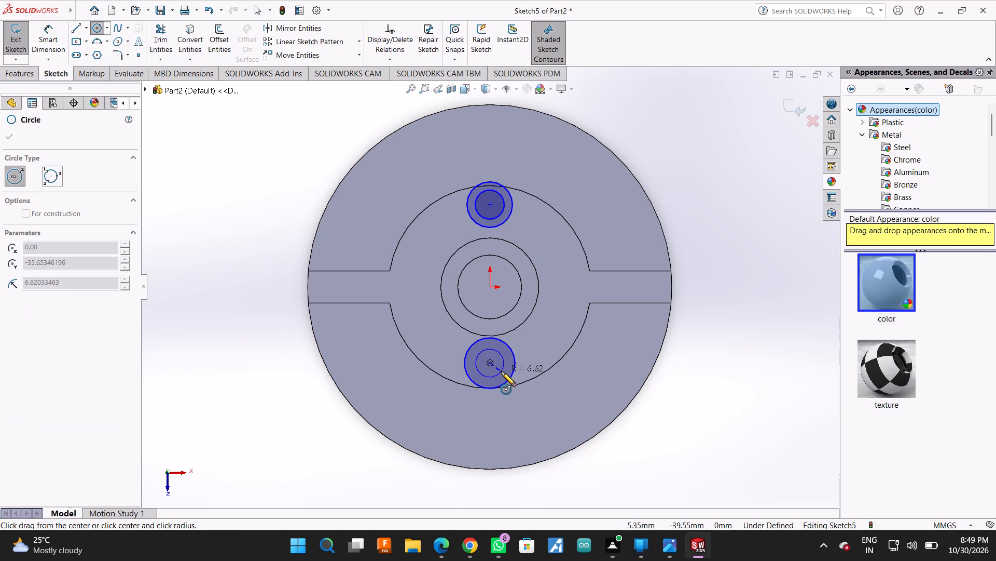
left_click(501, 371)
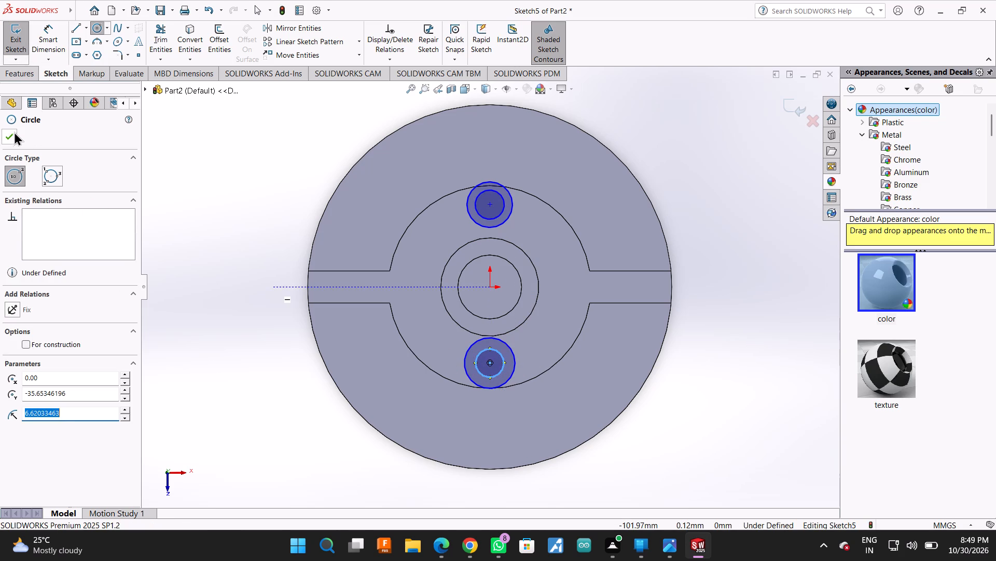
left_click(13, 132)
Dimension the lower circle pair's centre 35 mm (70/2) vertically from the origin.
left_click(43, 32)
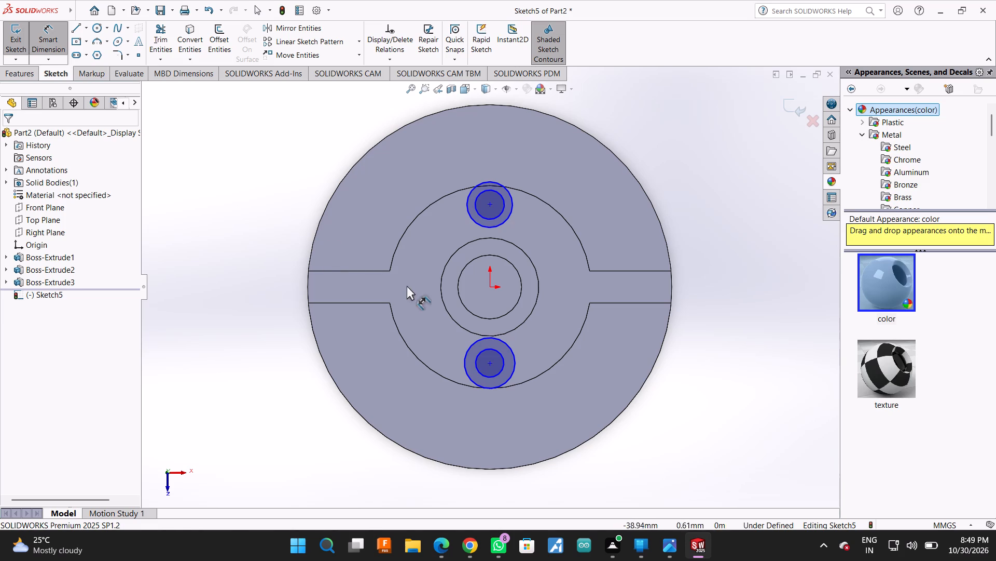
left_click(489, 286)
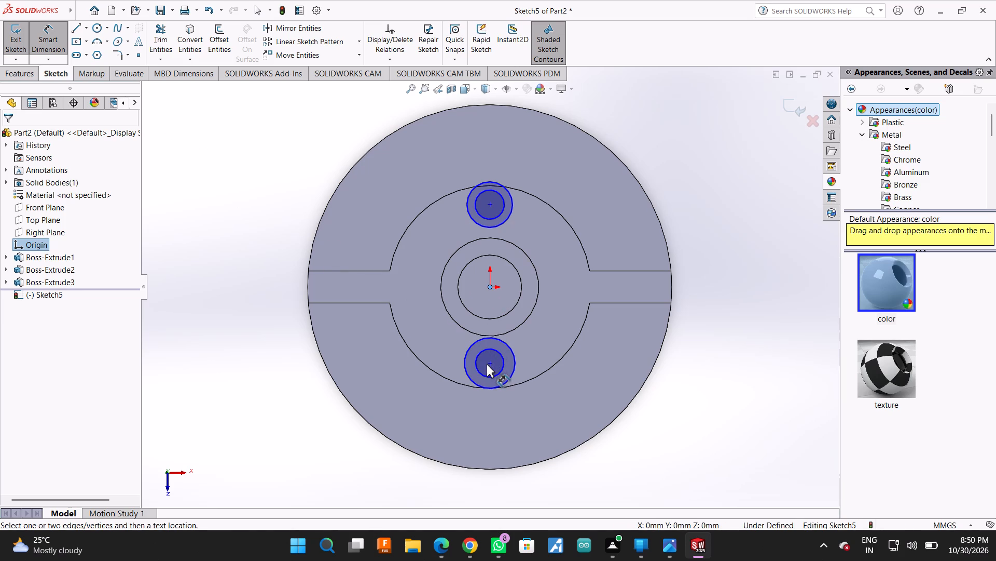
left_click(487, 363)
left_click(198, 334)
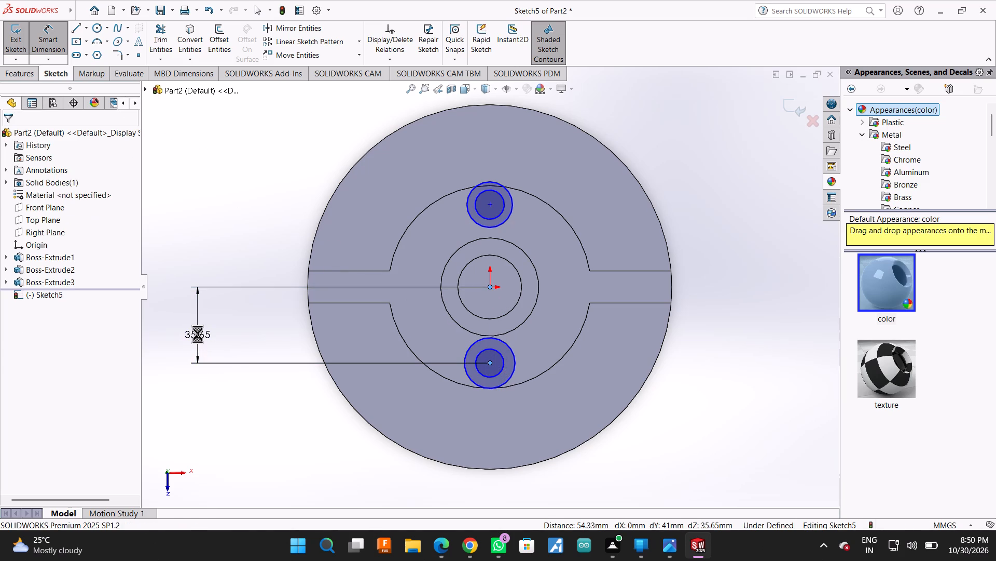
key("7")
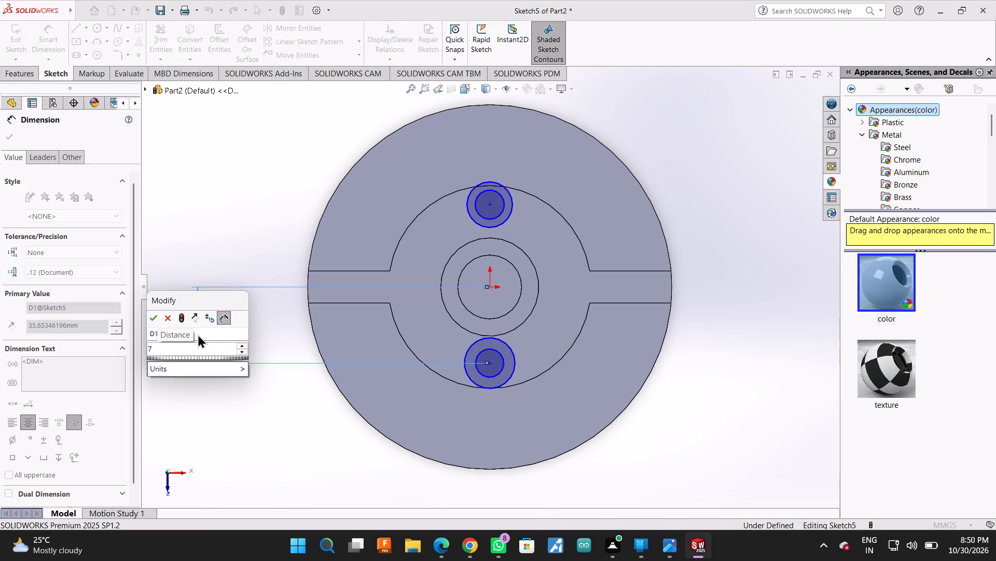
key("0")
type("/2")
key("Return")
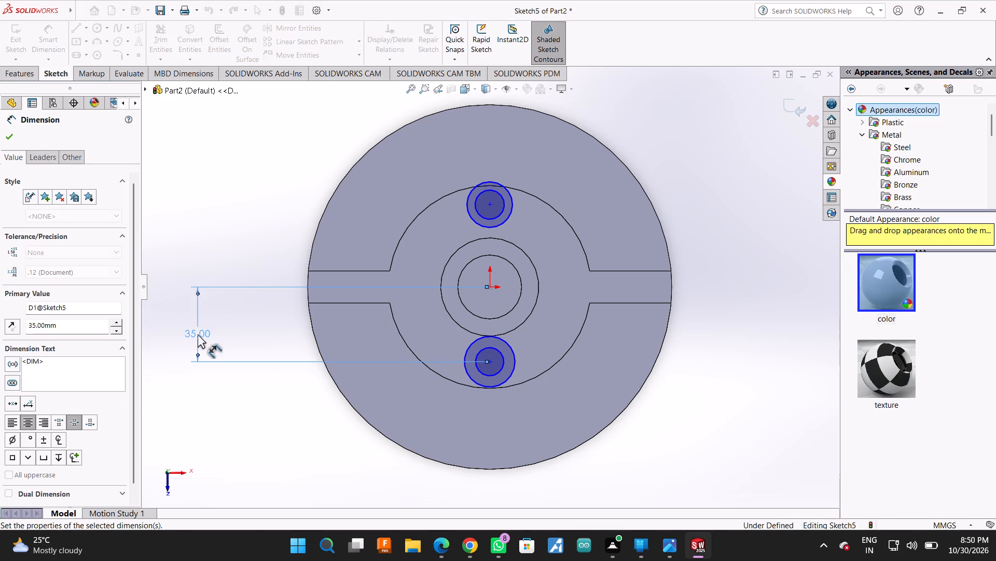
Dimension the upper circle pair's centre 35 mm (70/2) vertically from the origin.
left_click(491, 287)
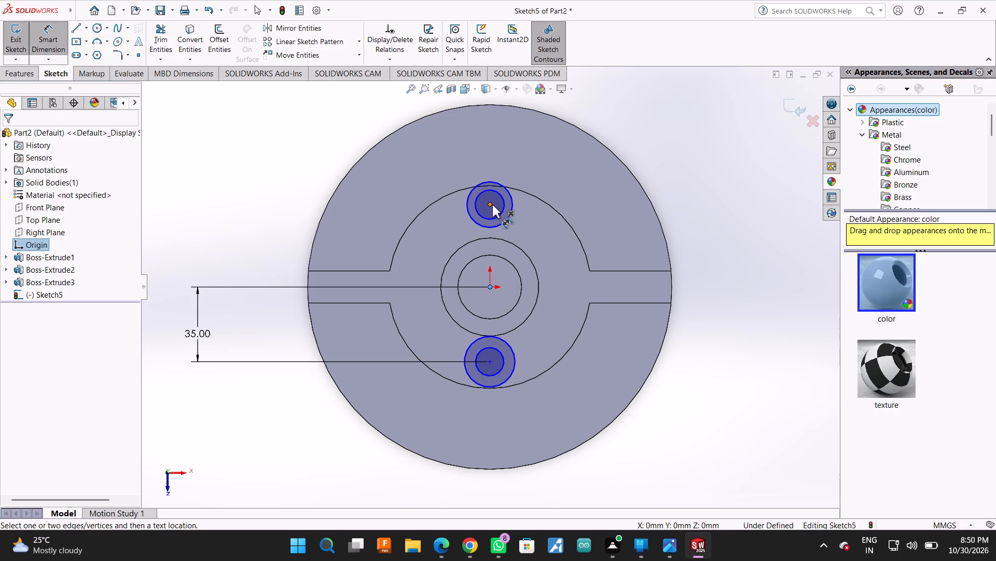
left_click(491, 205)
left_click(210, 246)
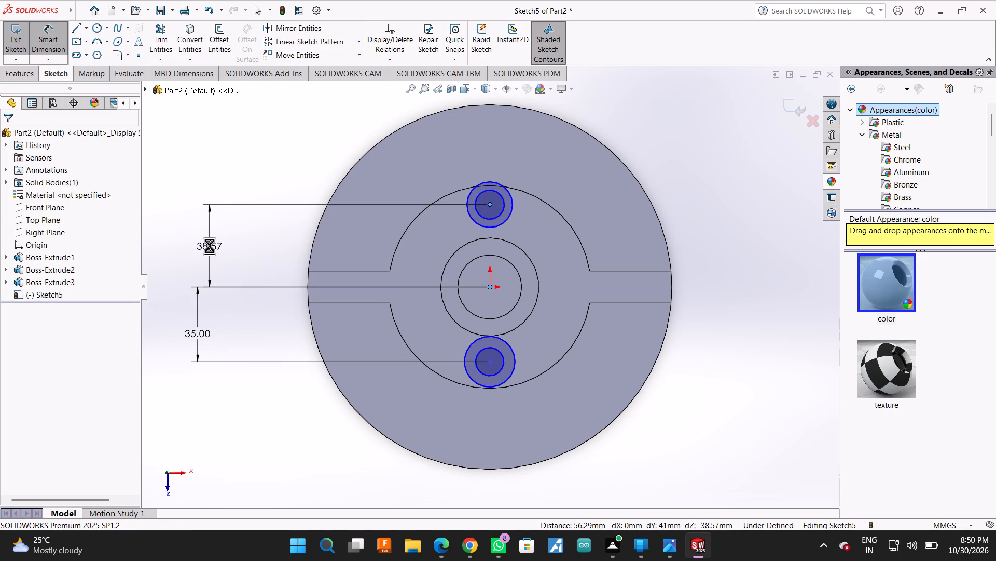
key("7")
key("0")
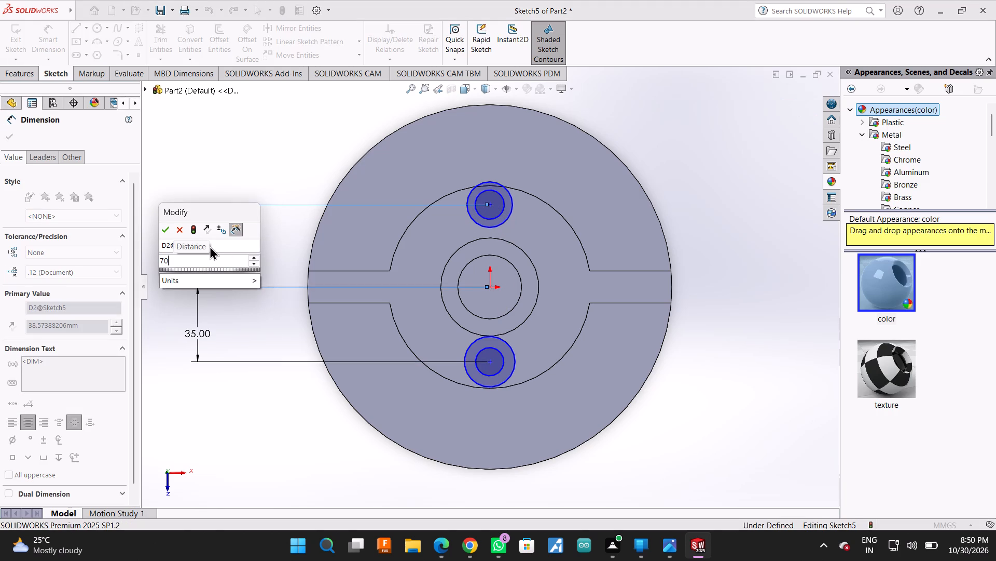
type("/2")
key("Return")
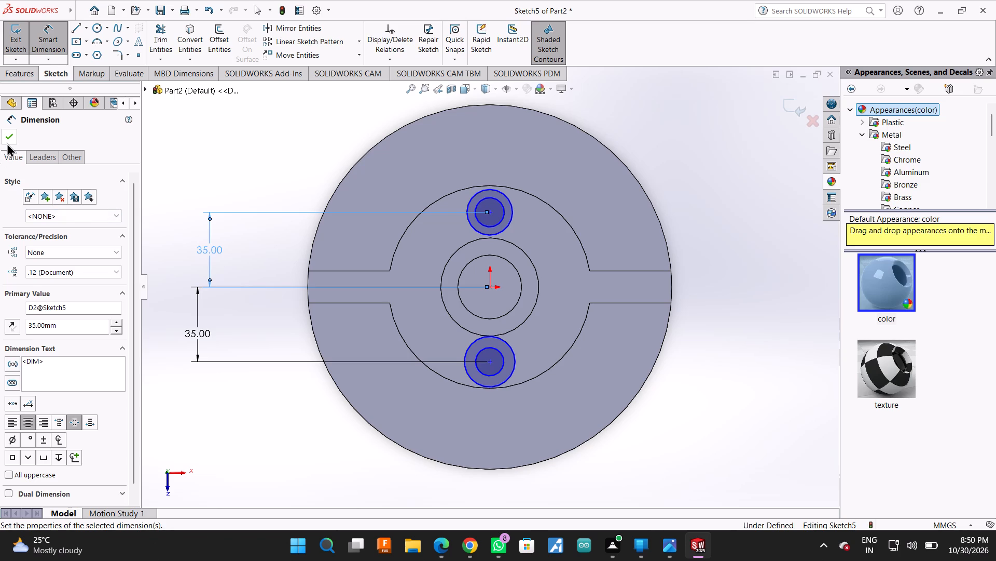
left_click(7, 143)
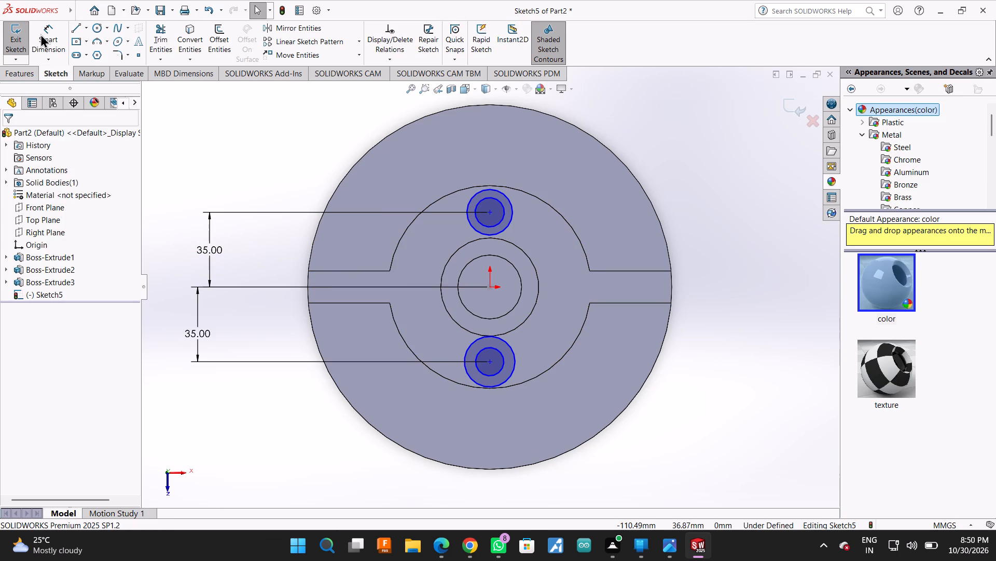
Dimension the upper concentric circles with an outer diameter of 22 mm and an inner diameter of 10 mm.
left_click(40, 34)
left_click(513, 214)
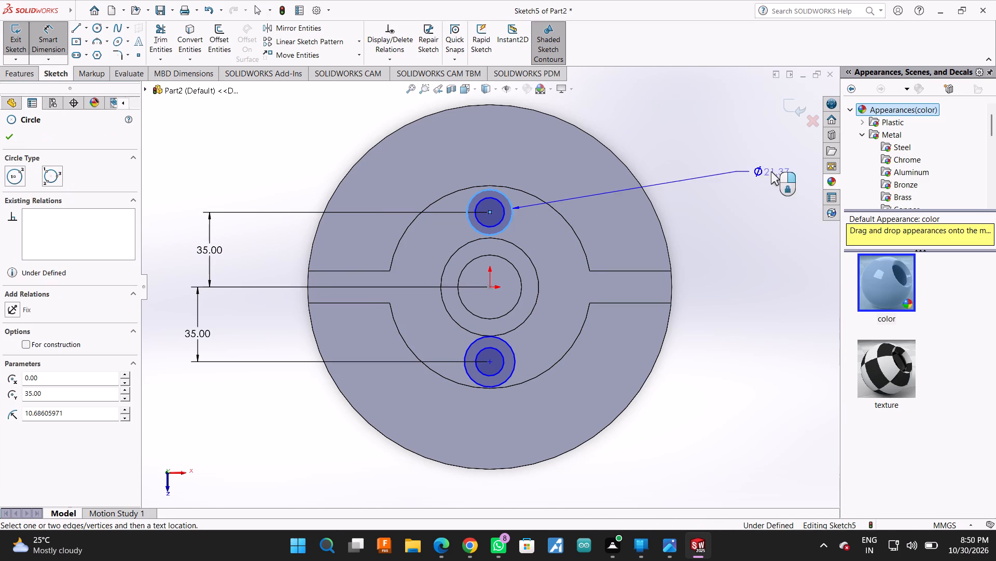
left_click(734, 183)
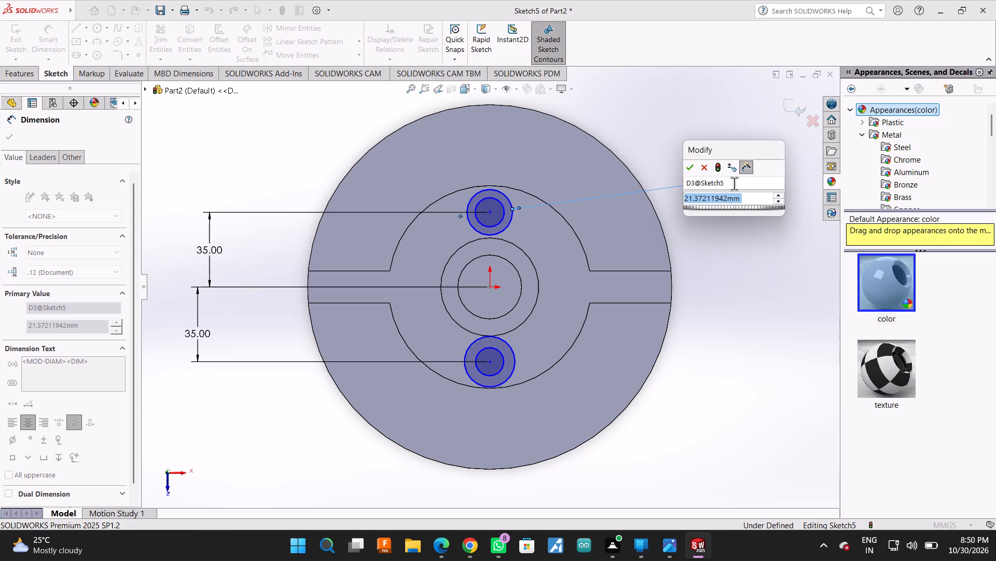
type("22")
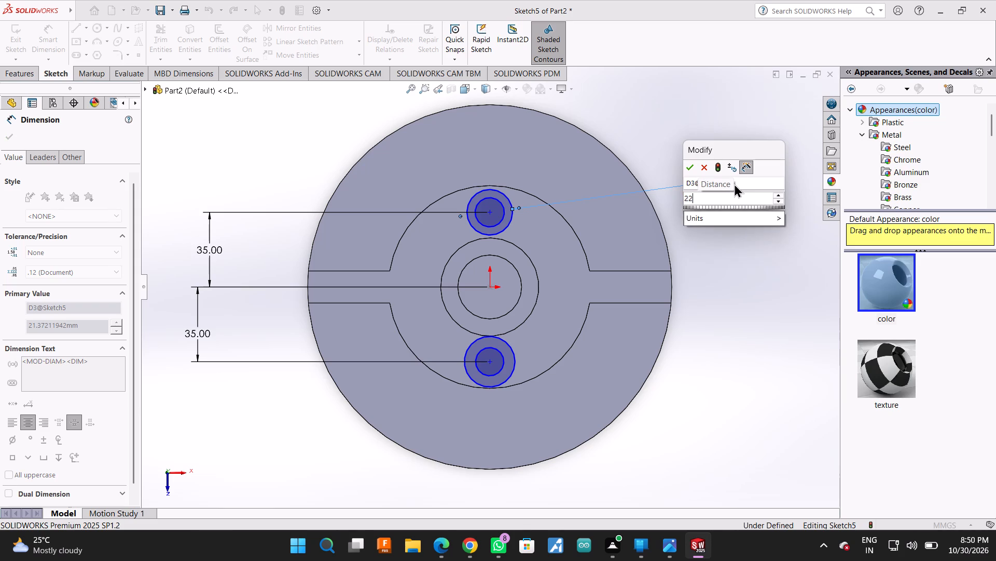
key("Return")
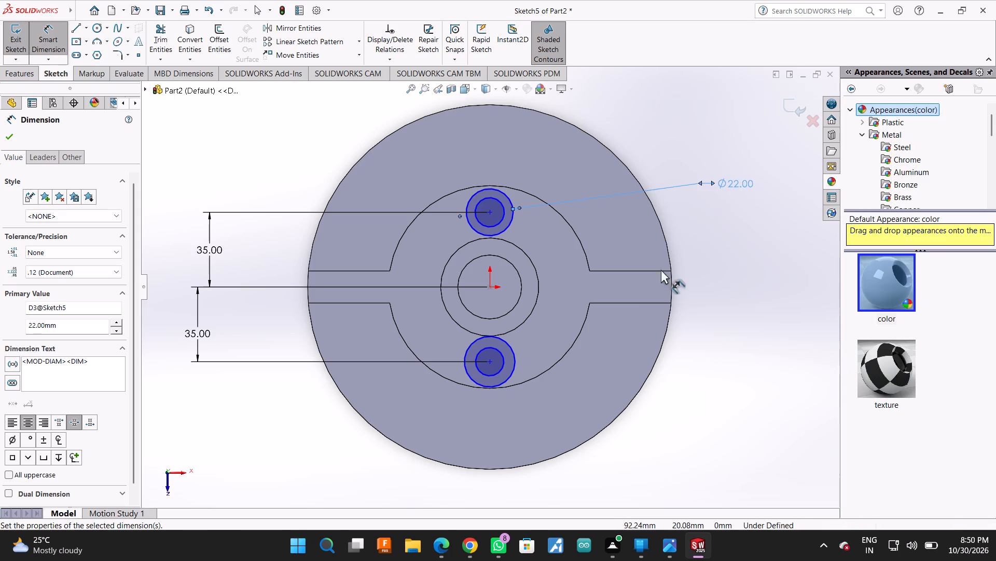
left_click(506, 212)
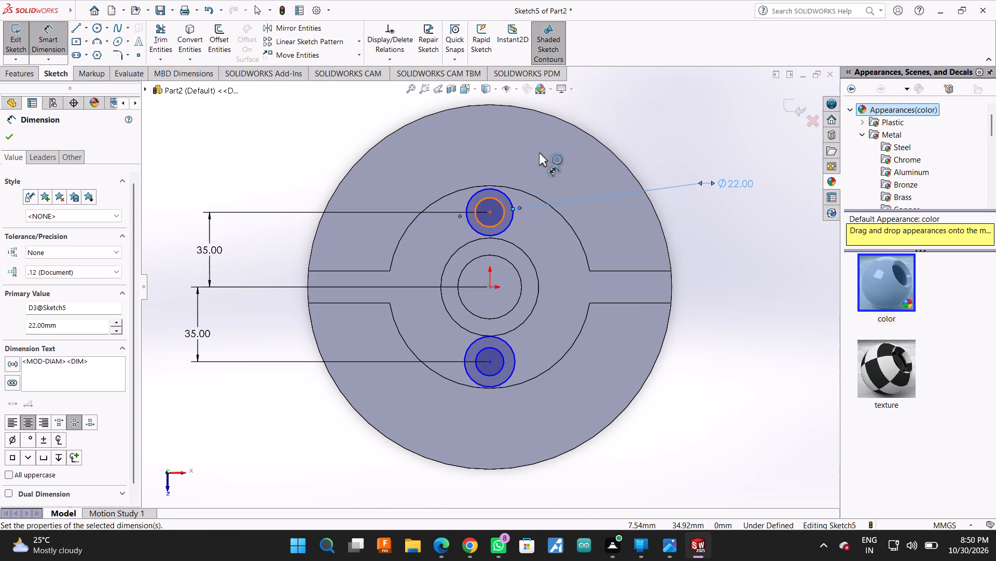
left_click(643, 115)
type("10")
key("Return")
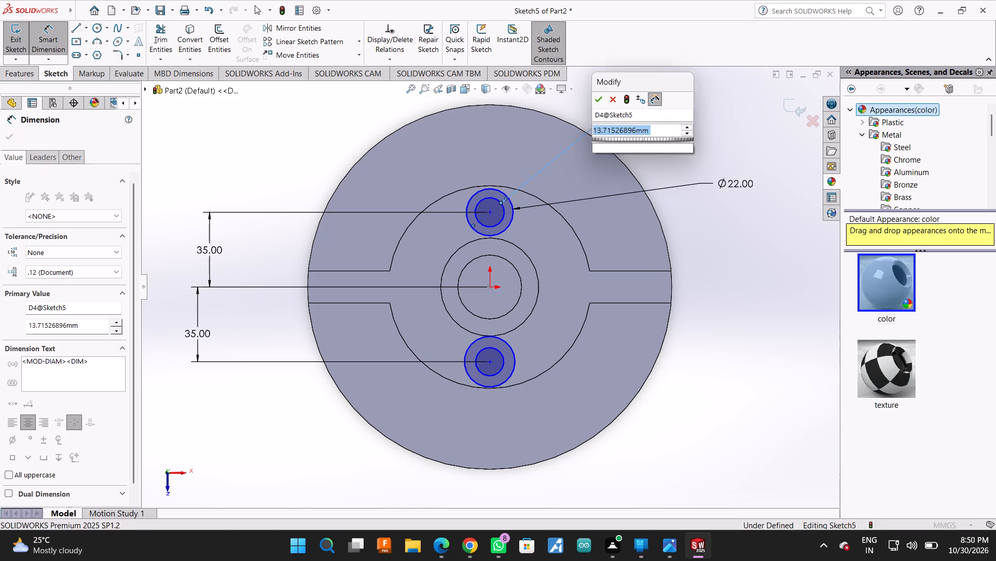
Dimension the lower concentric circles with an outer diameter of 22 mm and an inner diameter of 10 mm.
left_click(515, 375)
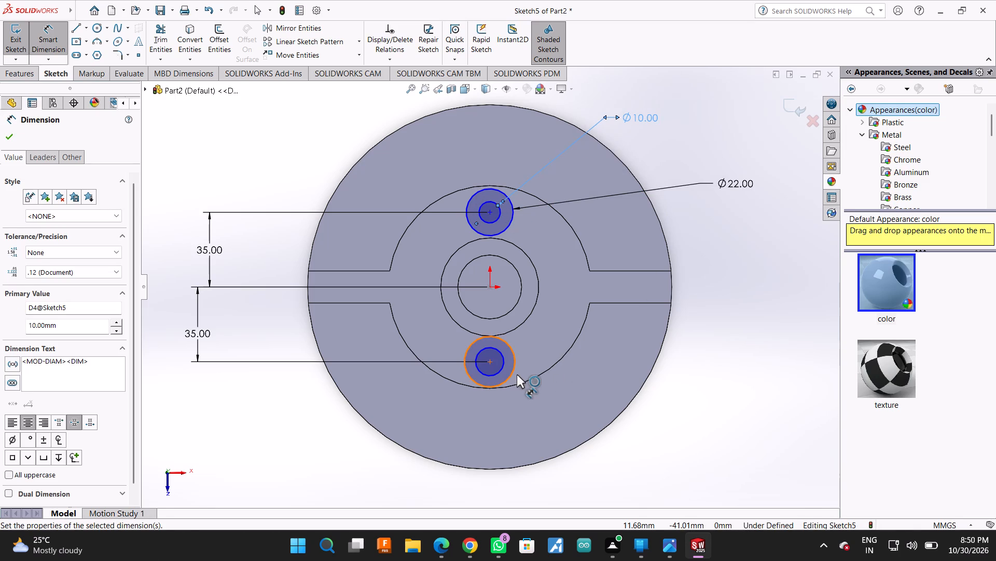
left_click(730, 402)
type("22")
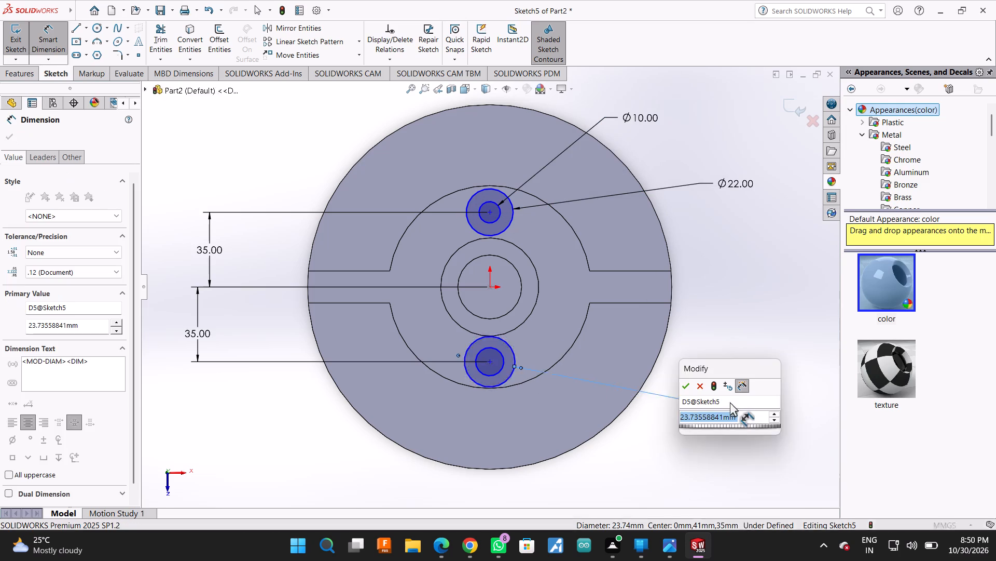
key("Return")
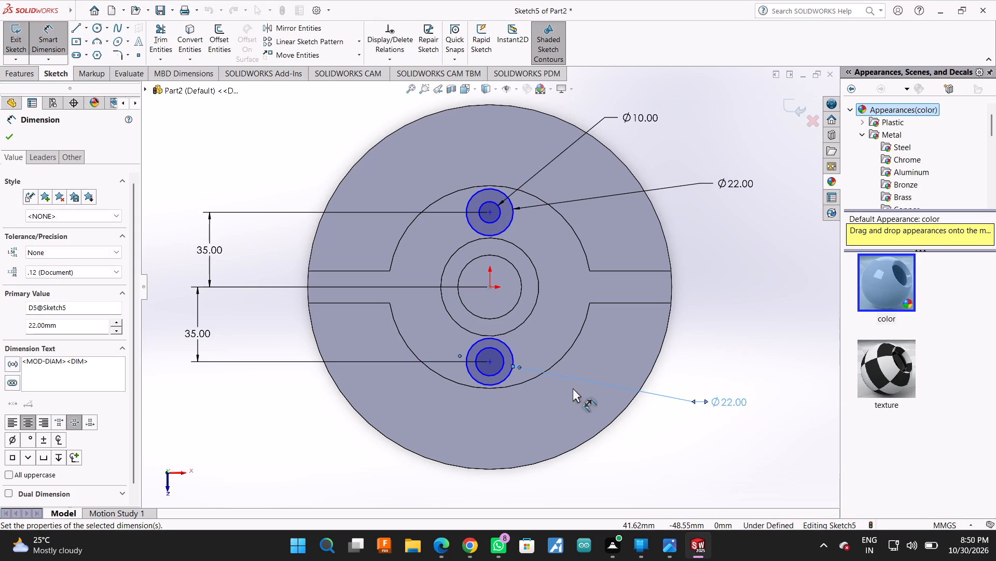
left_click(502, 360)
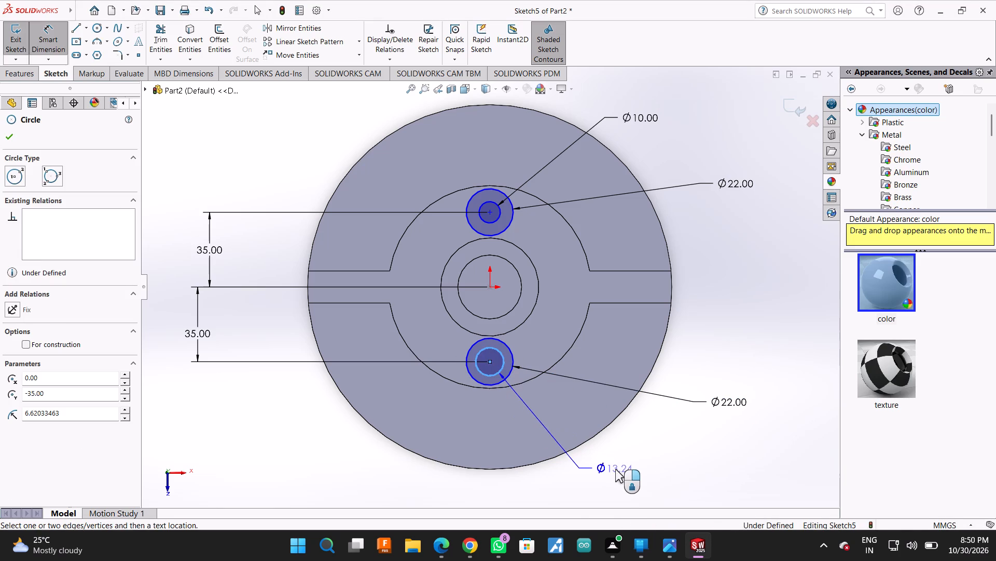
left_click(615, 469)
type("10")
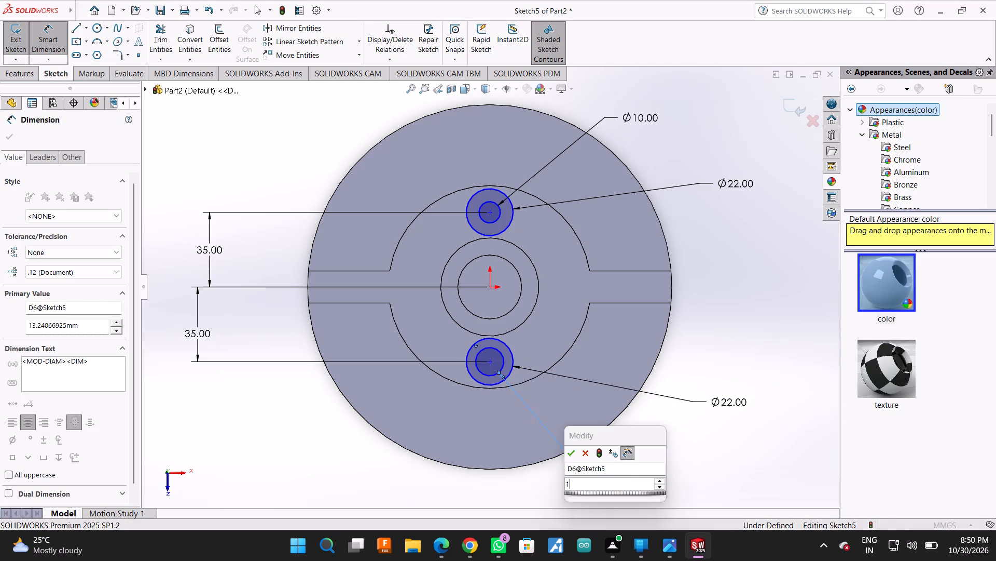
key("Return")
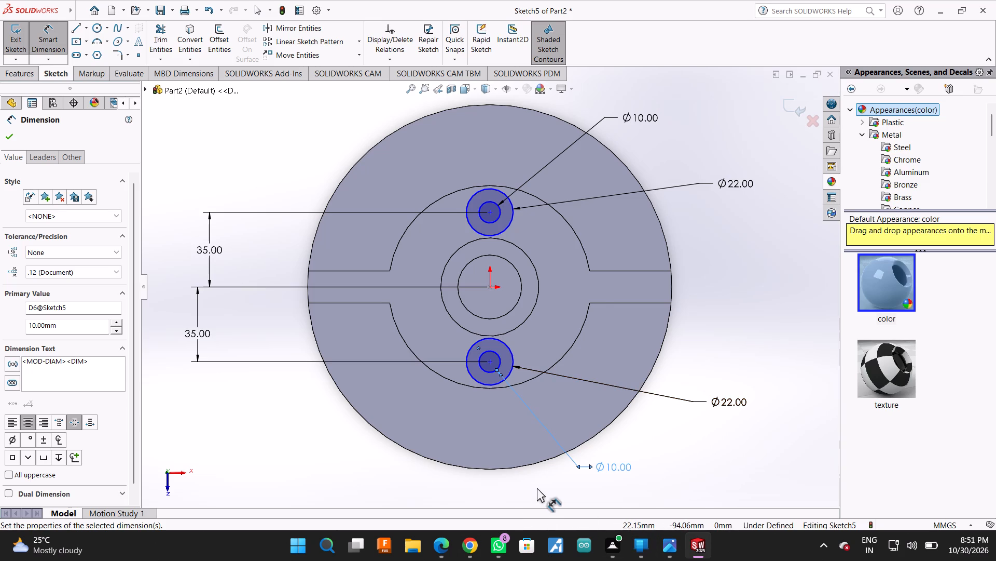
left_click(618, 57)
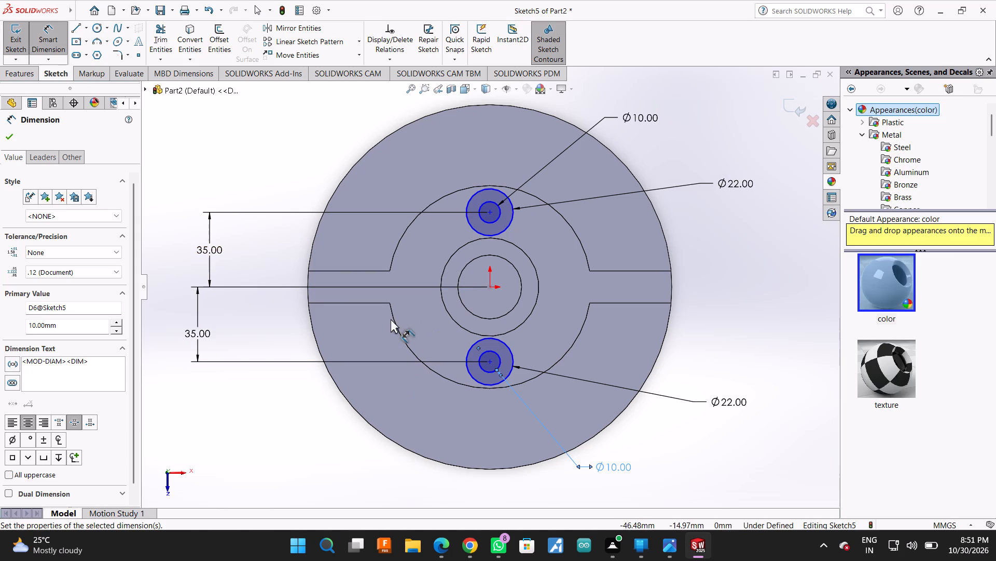
left_click(5, 137)
Sketch a slanted line tangent to the left side of the upper 22 mm circle, ending on the left side of the hub's outer edge.
left_click(77, 30)
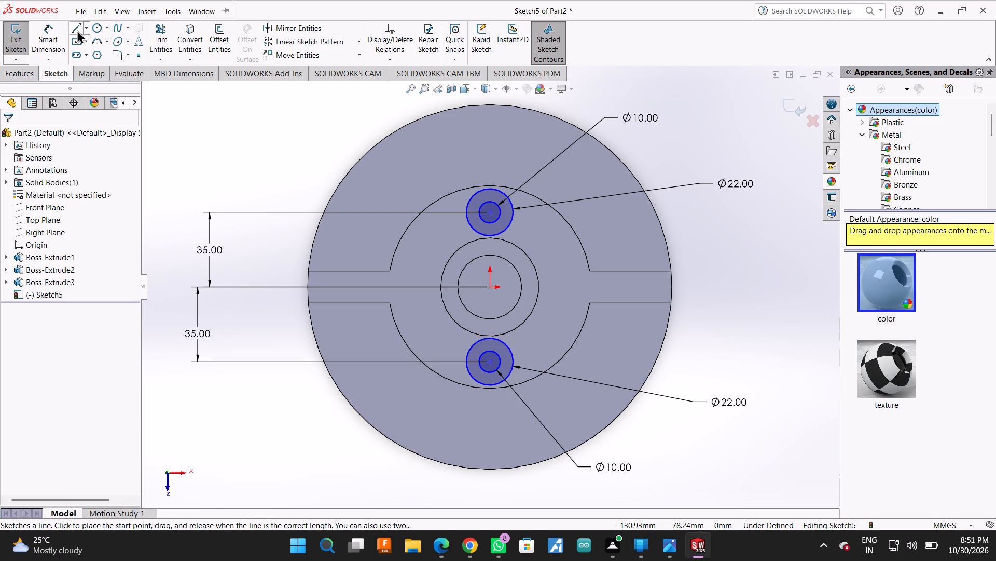
scroll(443, 287, "down", 5)
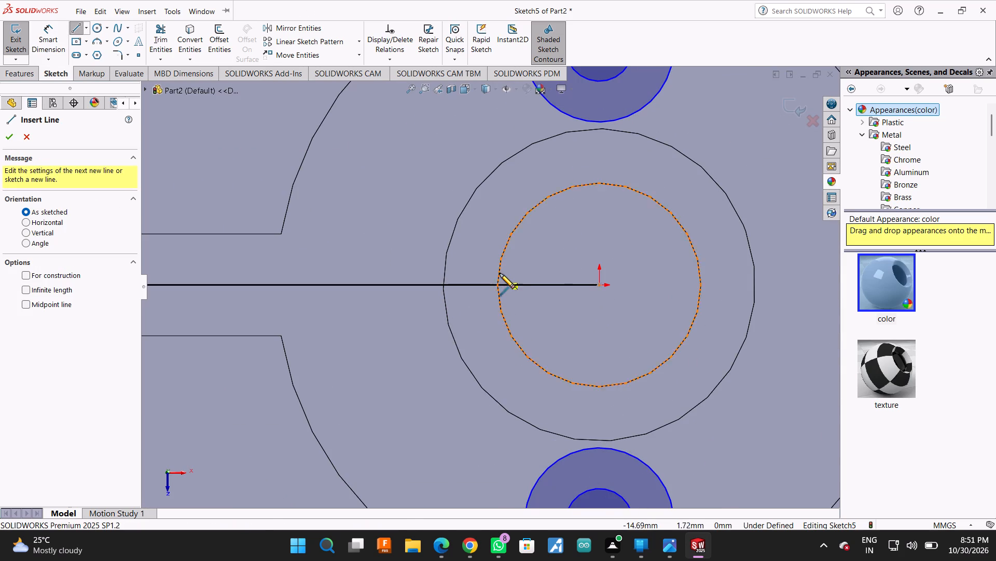
scroll(500, 273, "up", 1)
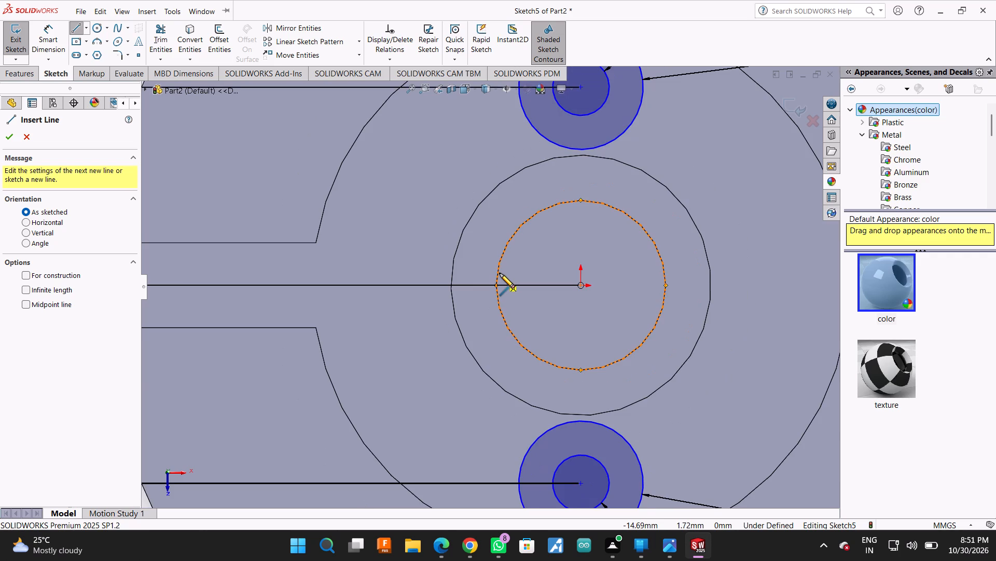
scroll(572, 180, "up", 2)
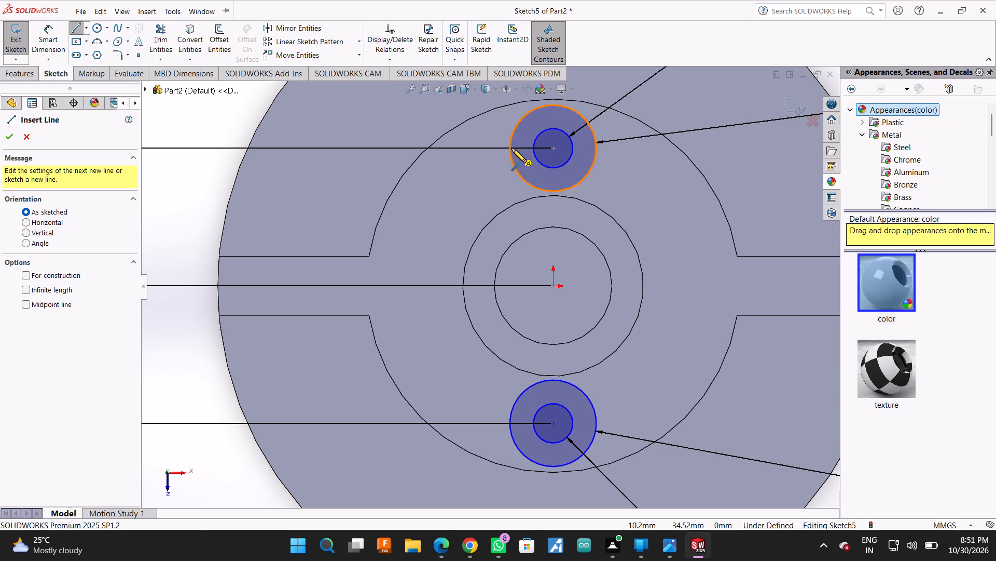
left_click(510, 143)
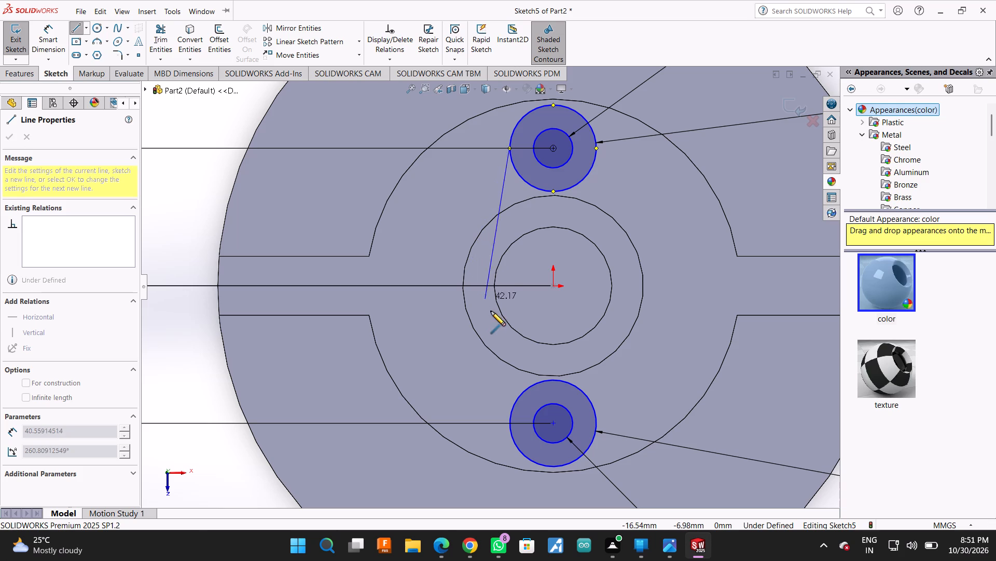
scroll(469, 270, "down", 2)
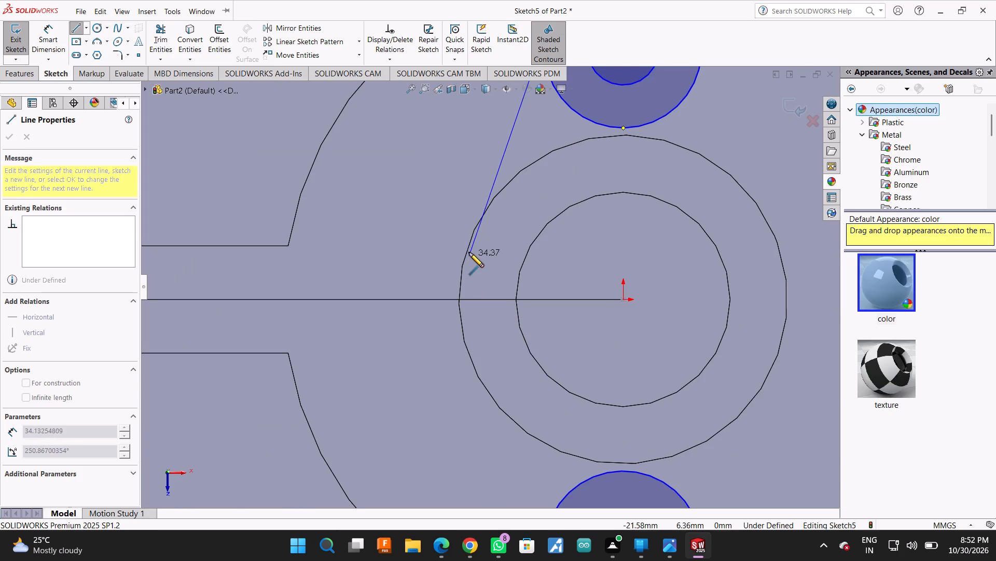
left_click(469, 245)
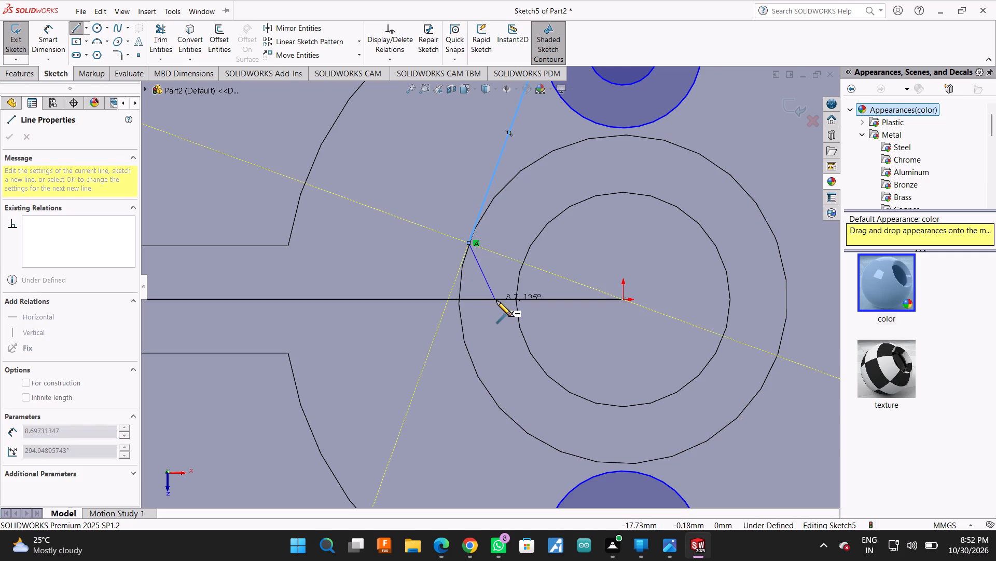
key("Escape")
scroll(496, 301, "up", 5)
scroll(514, 202, "down", 2)
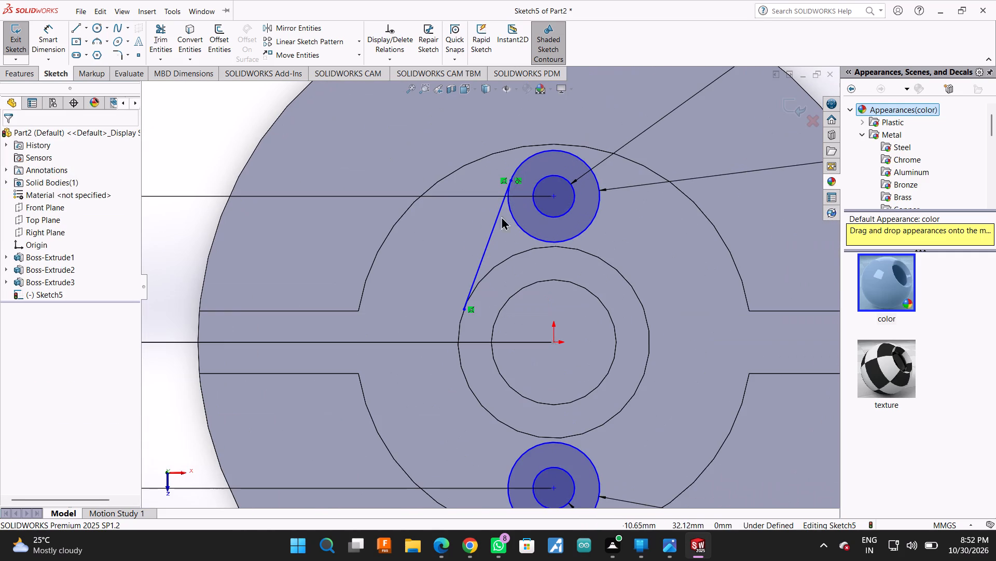
Check the relations between the slanted line and the upper 22 mm circle.
left_click(495, 228, "ctrl")
left_click(519, 222, "ctrl")
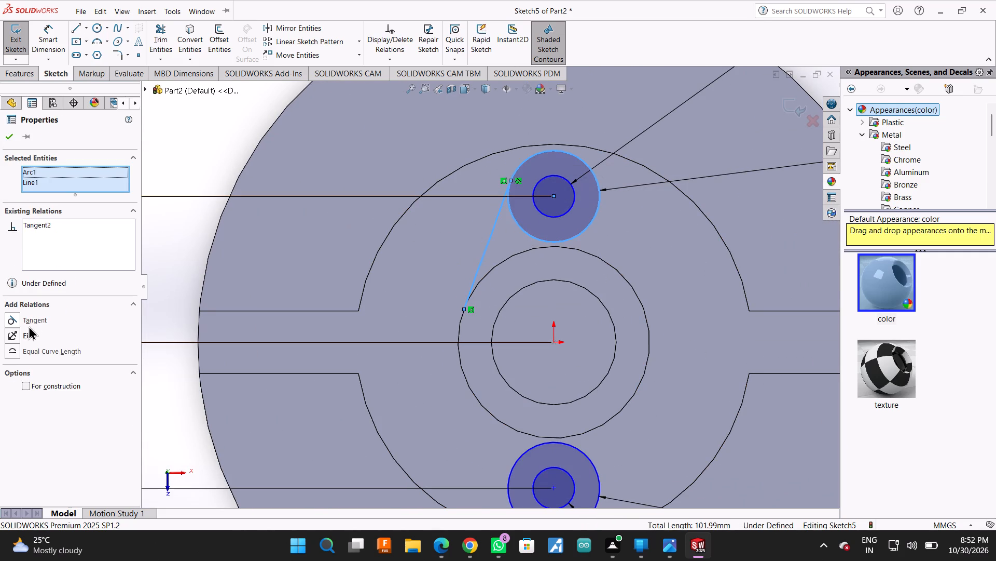
left_click(7, 140)
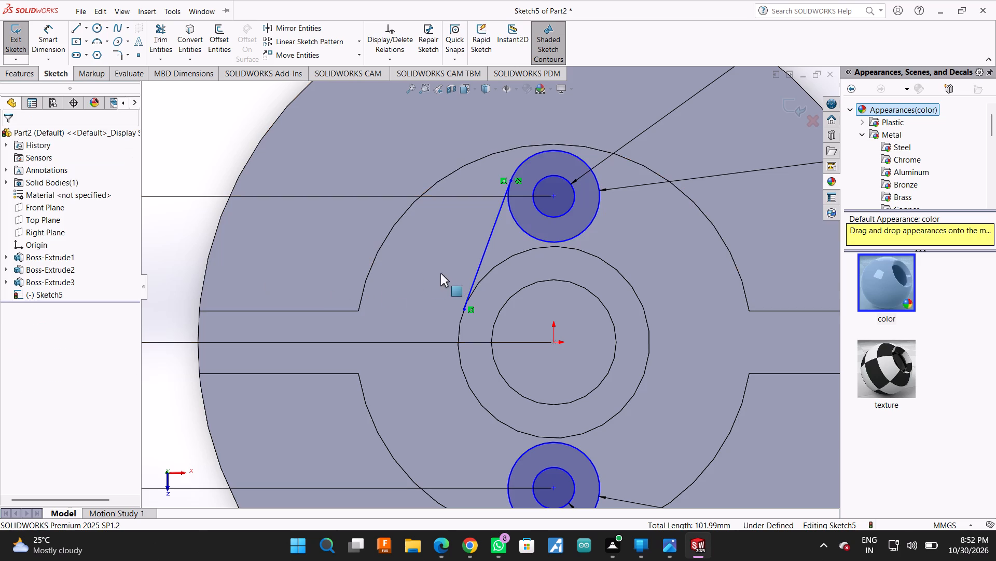
Check the relations between the upper-left slanted line and the hub's outer edge.
left_click(477, 276, "ctrl")
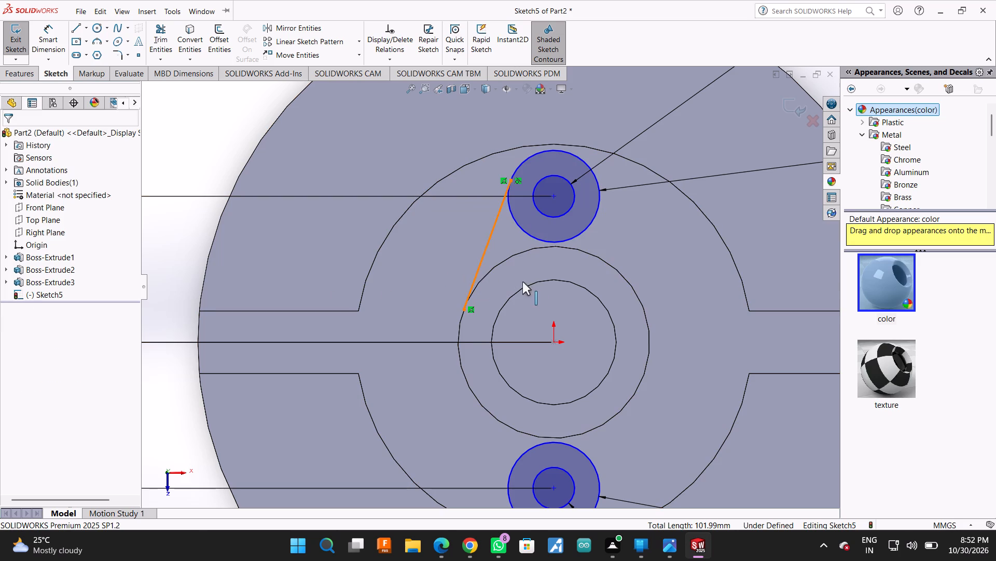
left_click(501, 270, "ctrl")
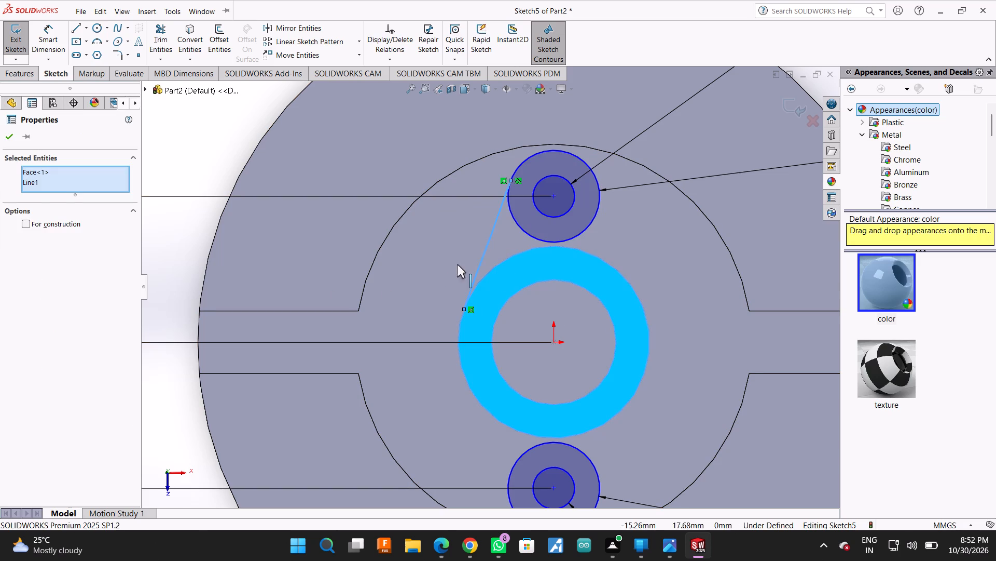
left_click(419, 256)
left_click(380, 195)
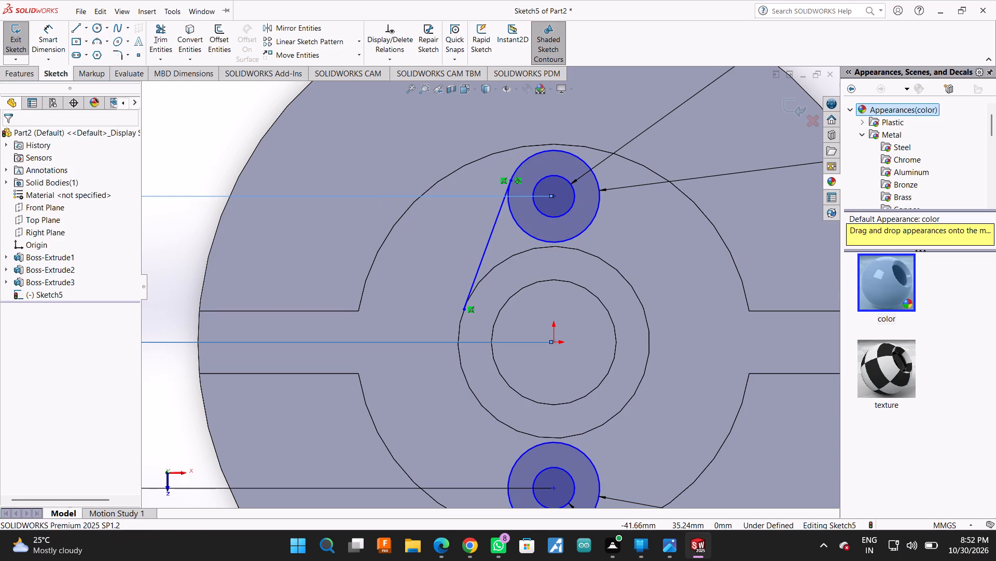
left_click(489, 246, "ctrl")
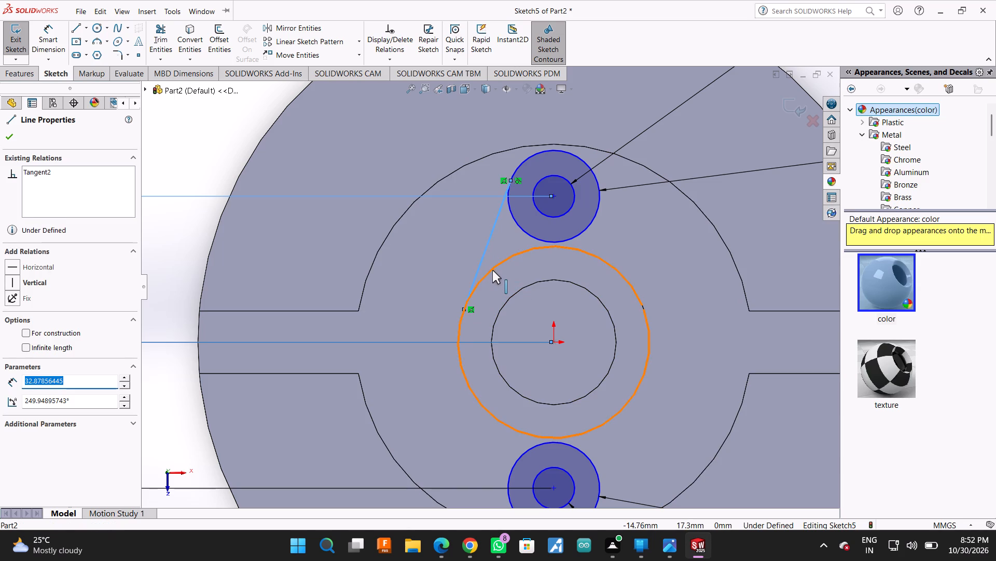
left_click(492, 270, "ctrl")
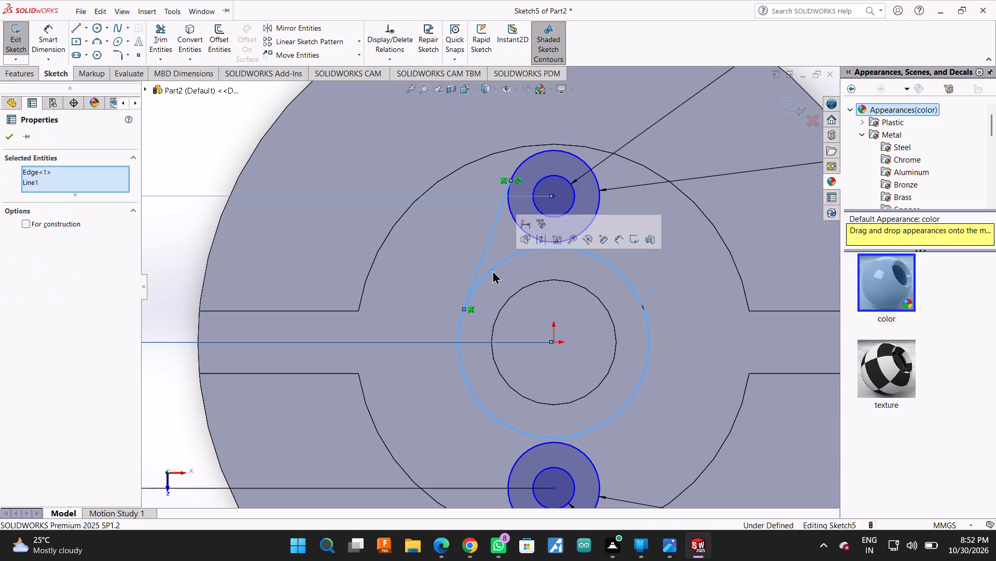
key("Escape")
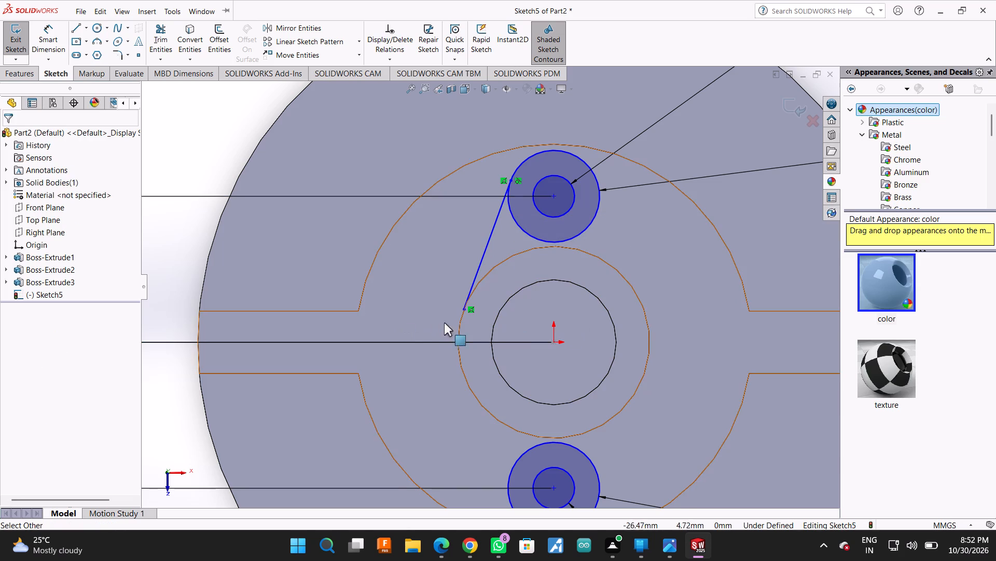
Sketch a slanted line about 31 mm long from the right side of the upper 22 mm circle to the hub's outer edge.
left_click(72, 34)
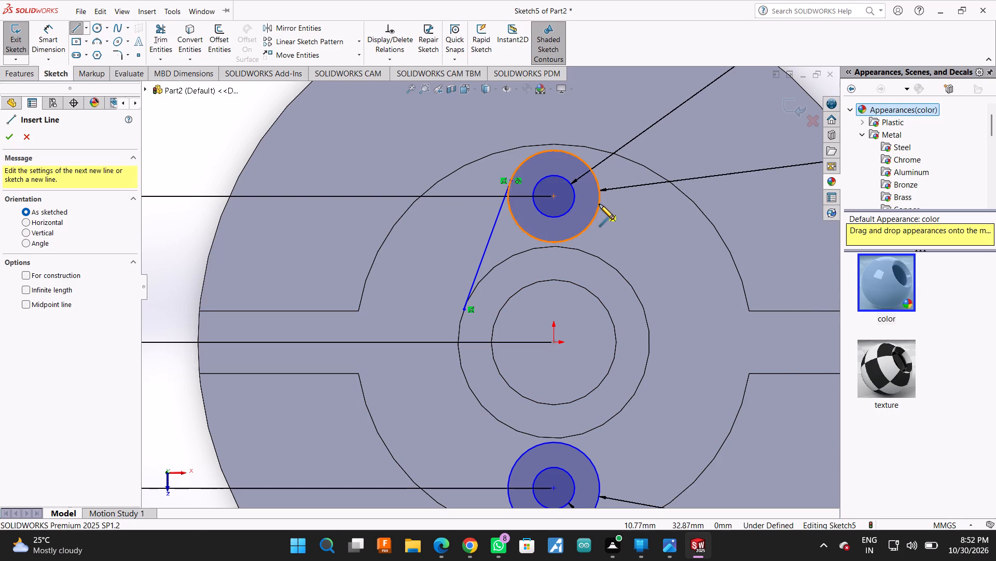
left_click(599, 181)
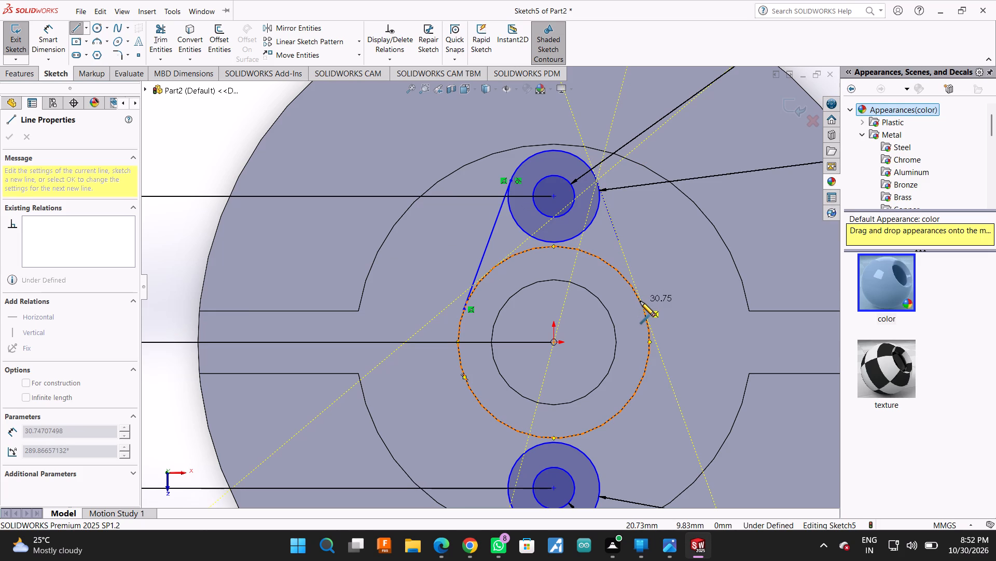
left_click(640, 301)
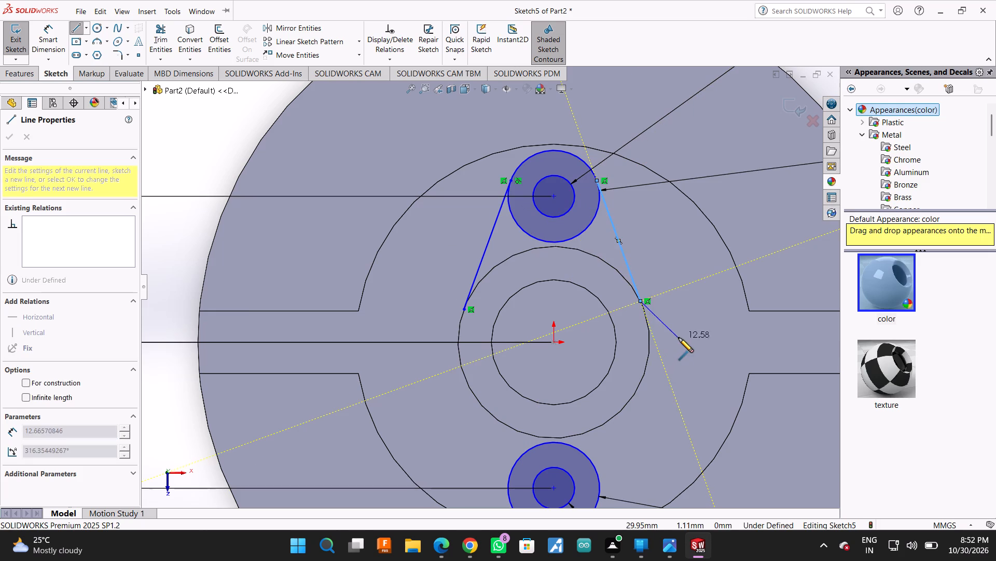
key("Escape")
Sketch a slanted line about 33 mm long from the left side of the hub's outer edge, tangent to the lower 22 mm circle.
scroll(636, 317, "up", 1)
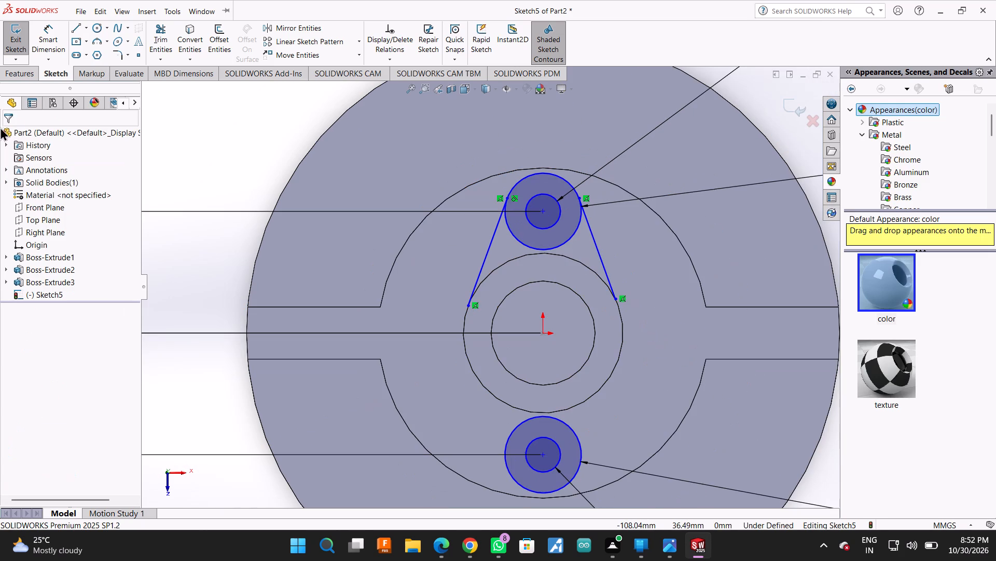
left_click(73, 29)
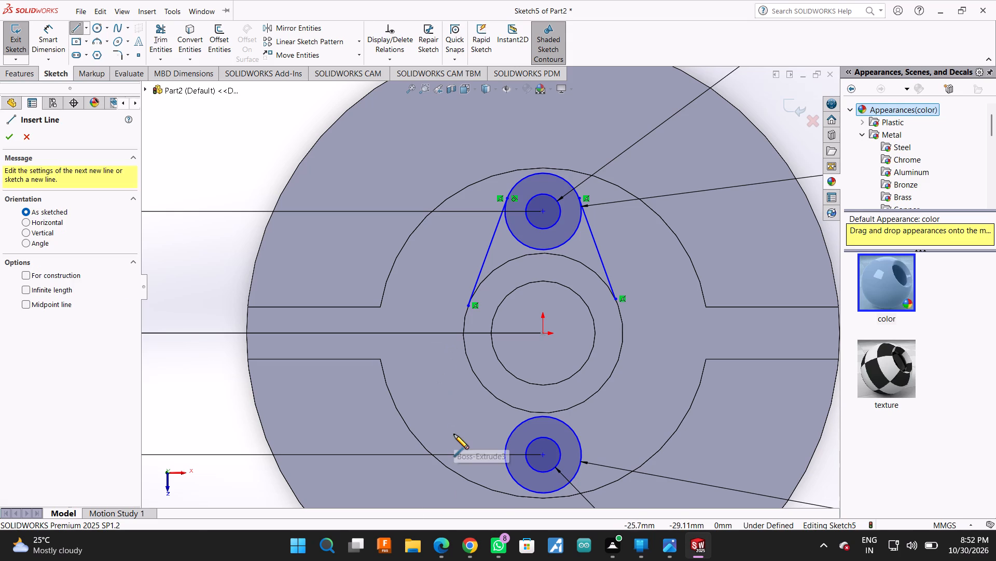
scroll(498, 459, "down", 3)
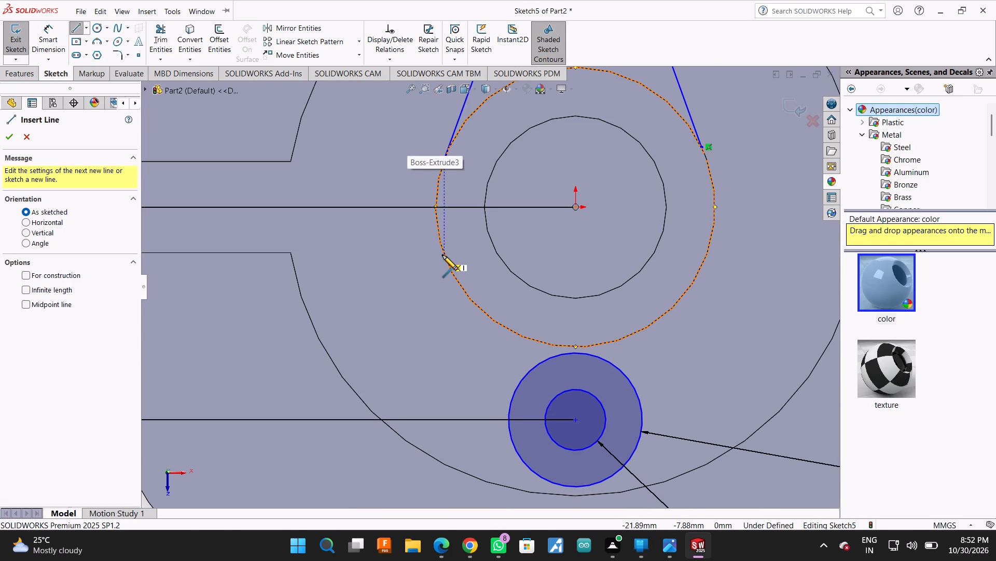
left_click(442, 255)
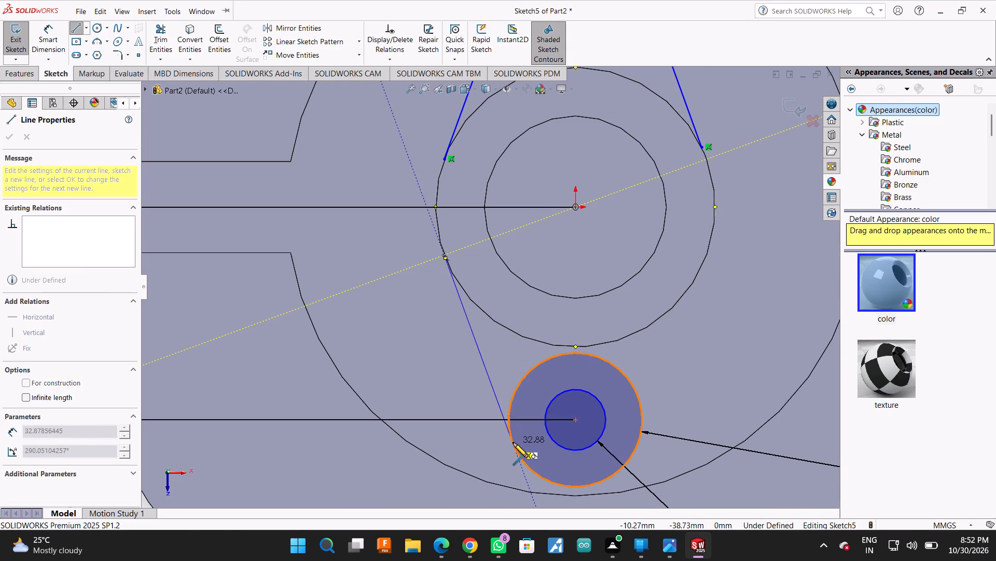
left_click(513, 443)
key("Escape")
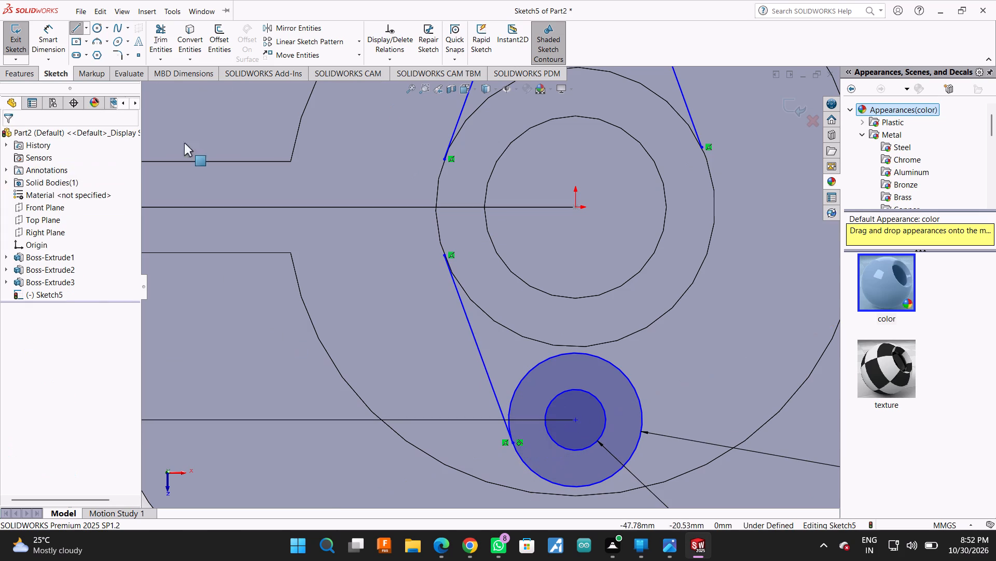
Sketch a slanted line about 33 mm long from the lower 22 mm circle's right side to the hub's outer edge, checking its tangency to that circle.
left_click(77, 25)
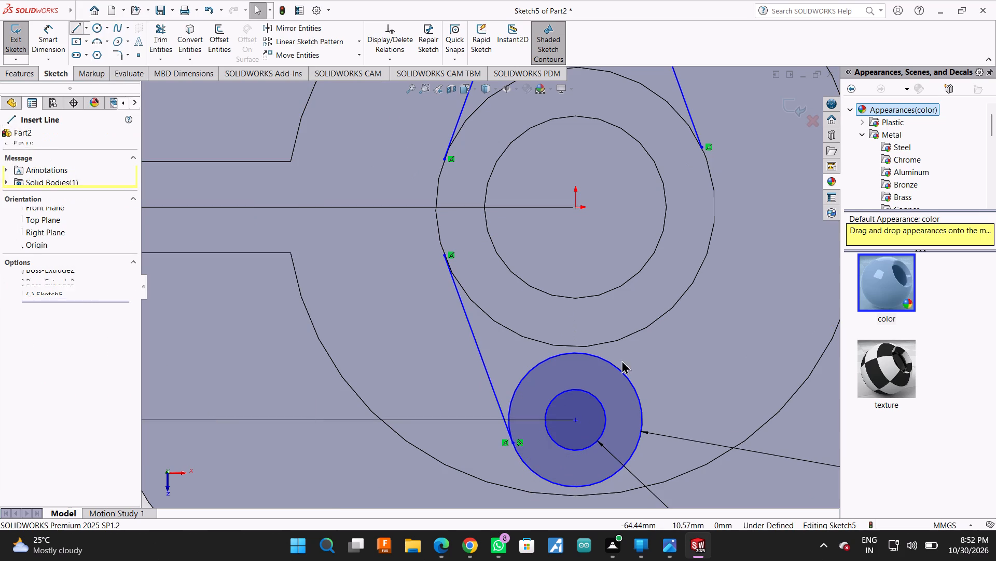
left_click(639, 442)
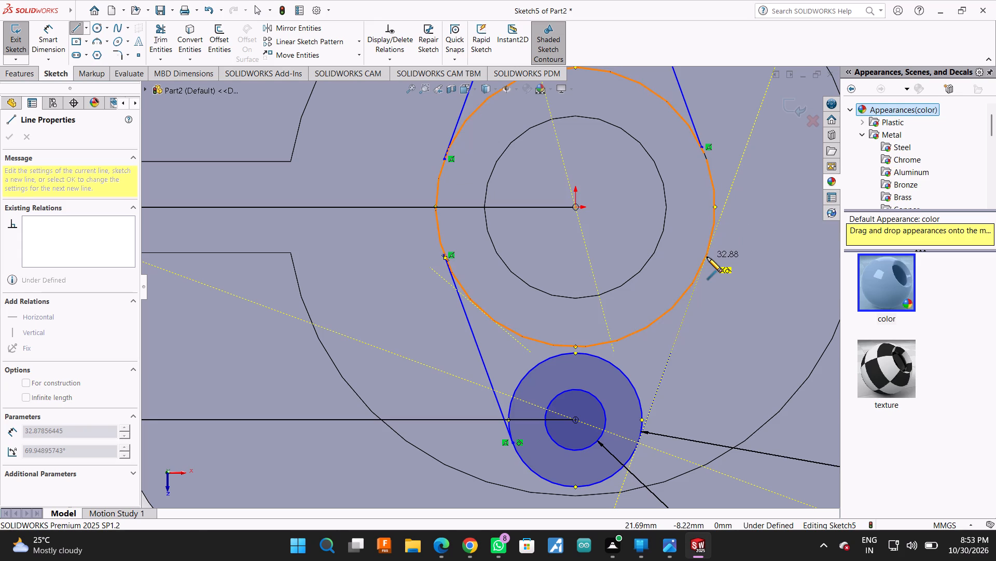
left_click(707, 257)
key("Escape")
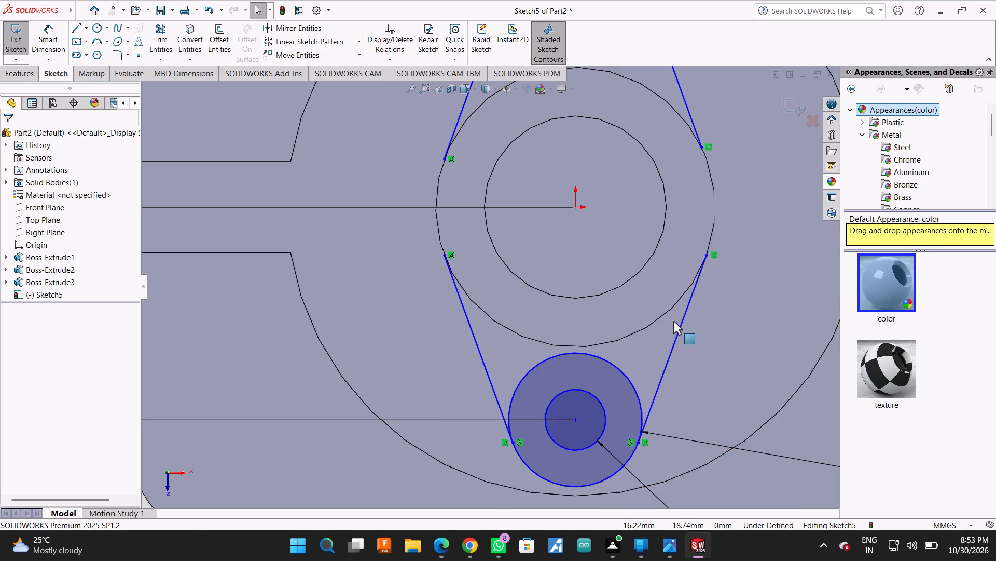
left_click(682, 324, "ctrl")
left_click(623, 373, "ctrl")
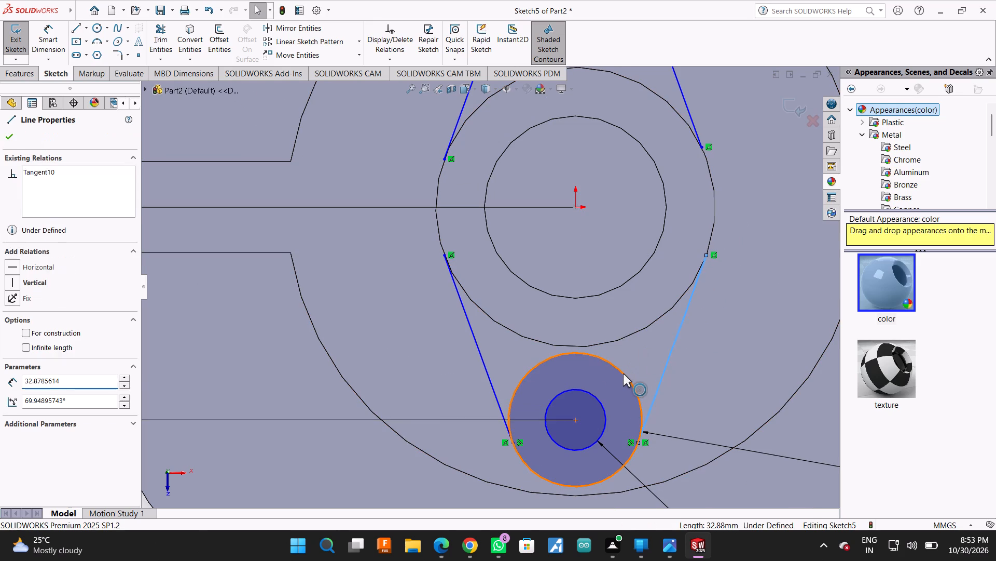
left_click(8, 135)
Sketch a circle of radius 23 mm centred on the origin, coinciding with the hub's outer edge.
scroll(309, 382, "up", 1)
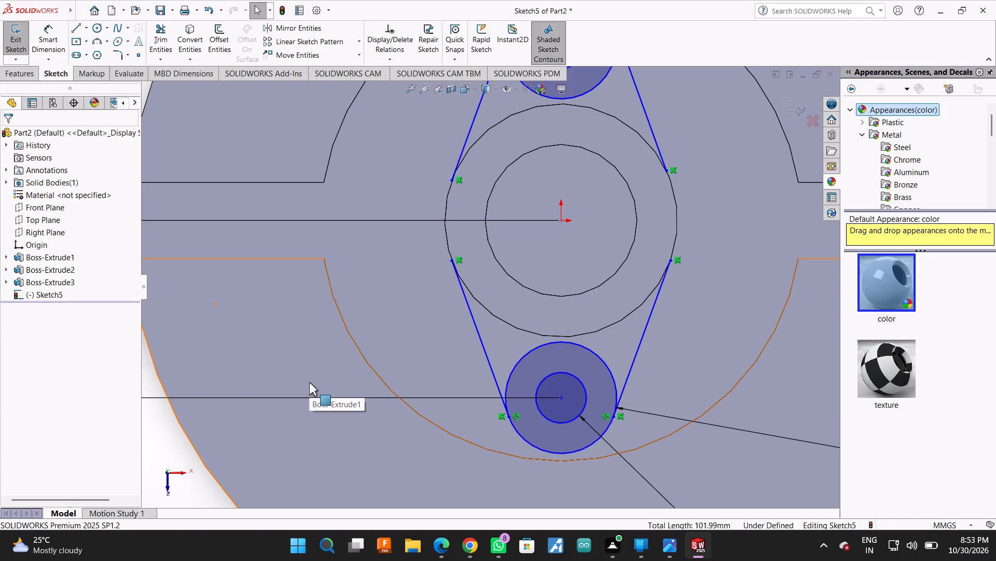
left_click(102, 26)
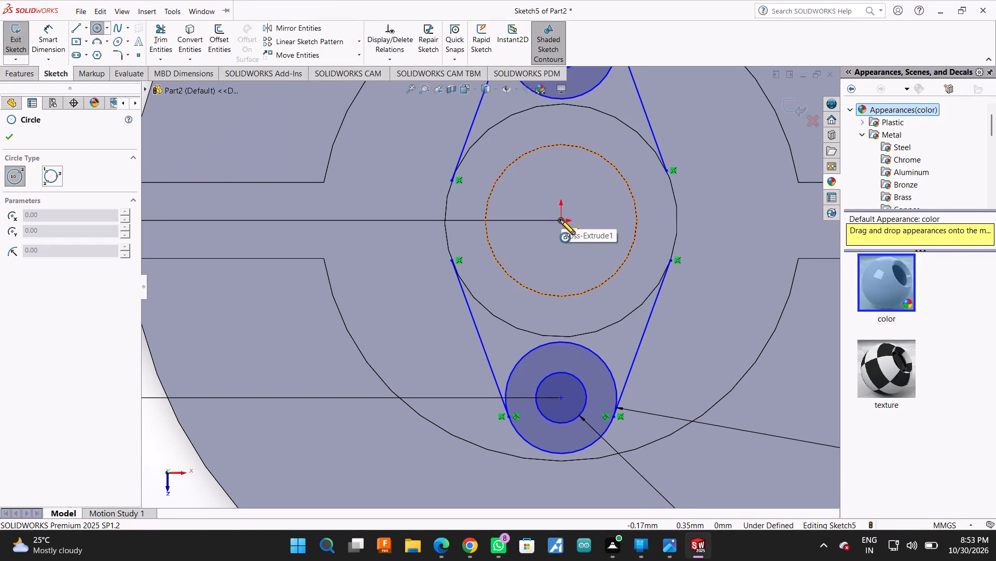
left_click(560, 221)
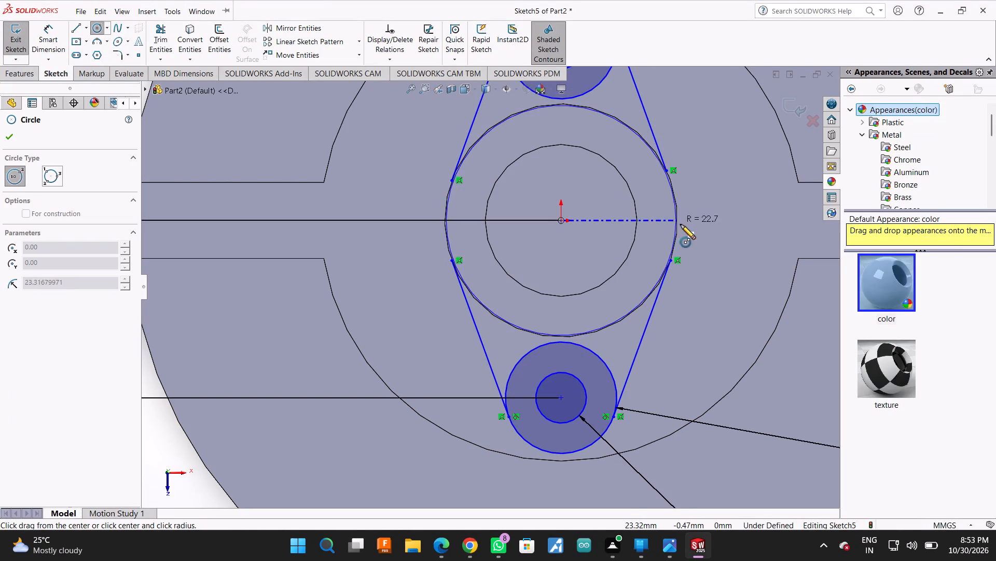
left_click(671, 259)
left_click(8, 139)
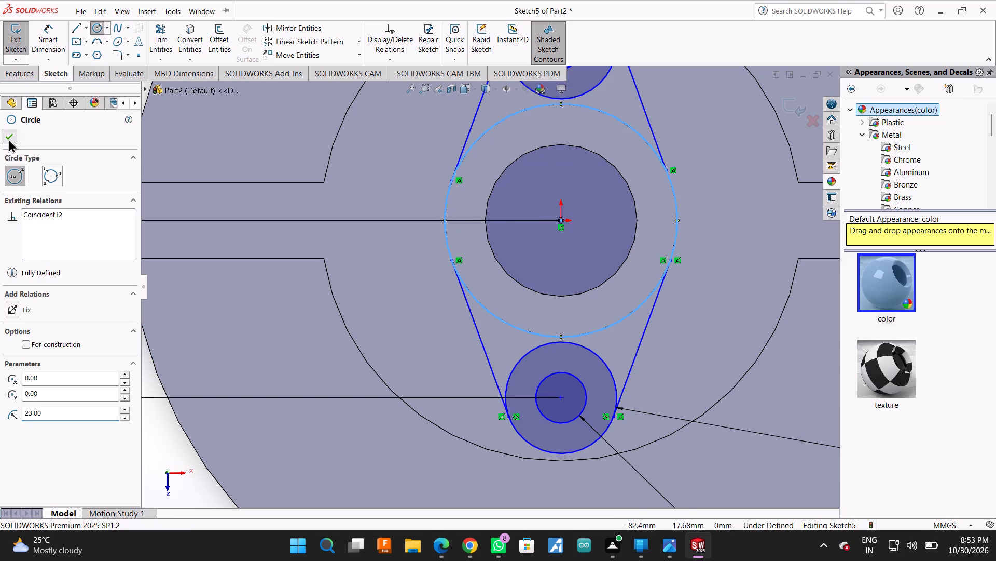
Examine the sketch around the hub from an angle and square-on to the disc face.
left_click(14, 70)
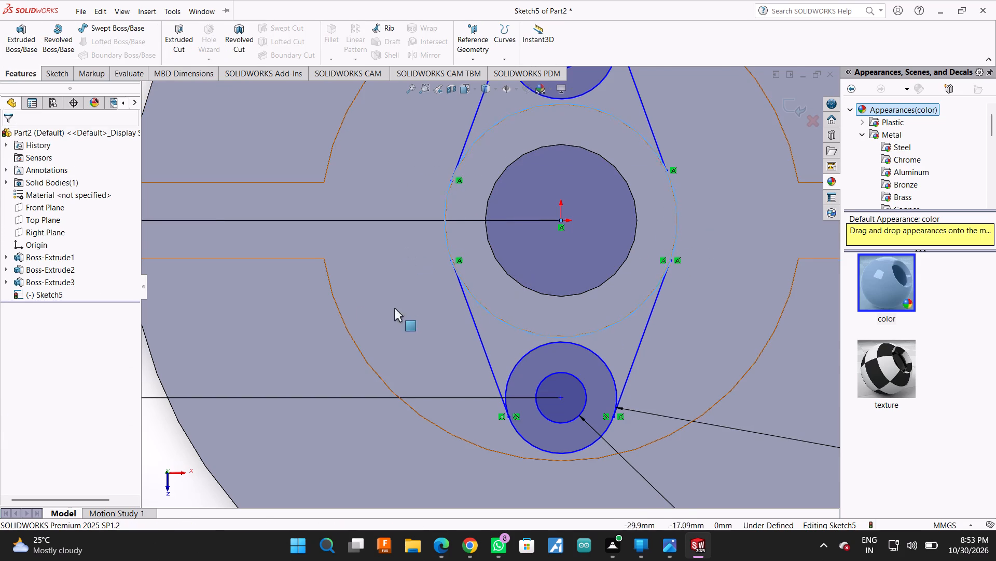
middle_click(353, 305)
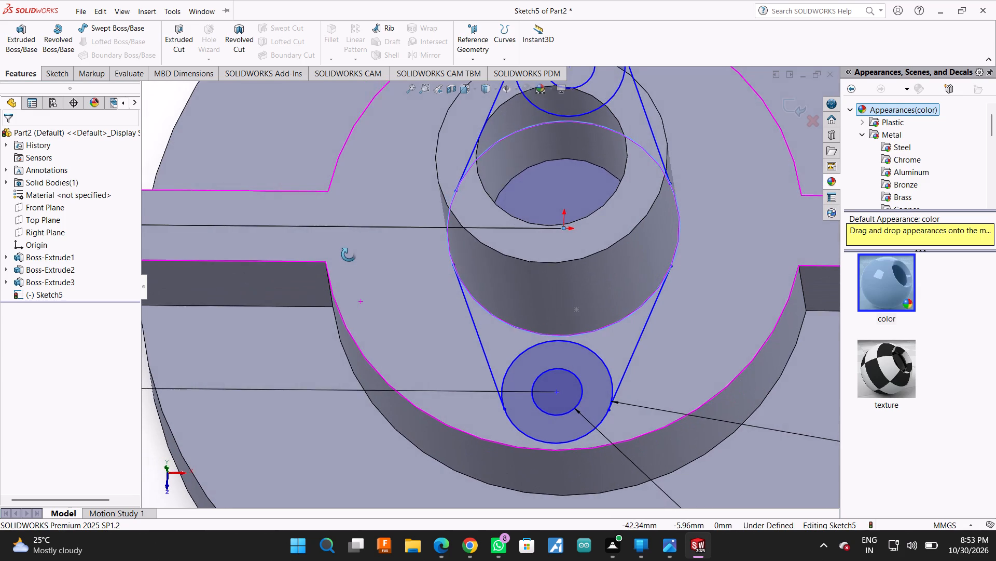
left_click(415, 242)
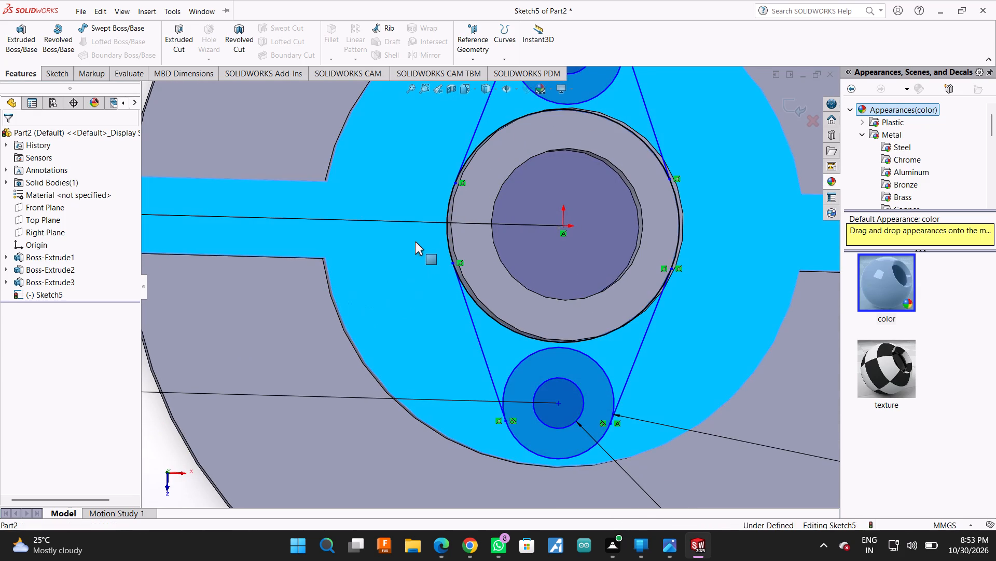
left_click(82, 270)
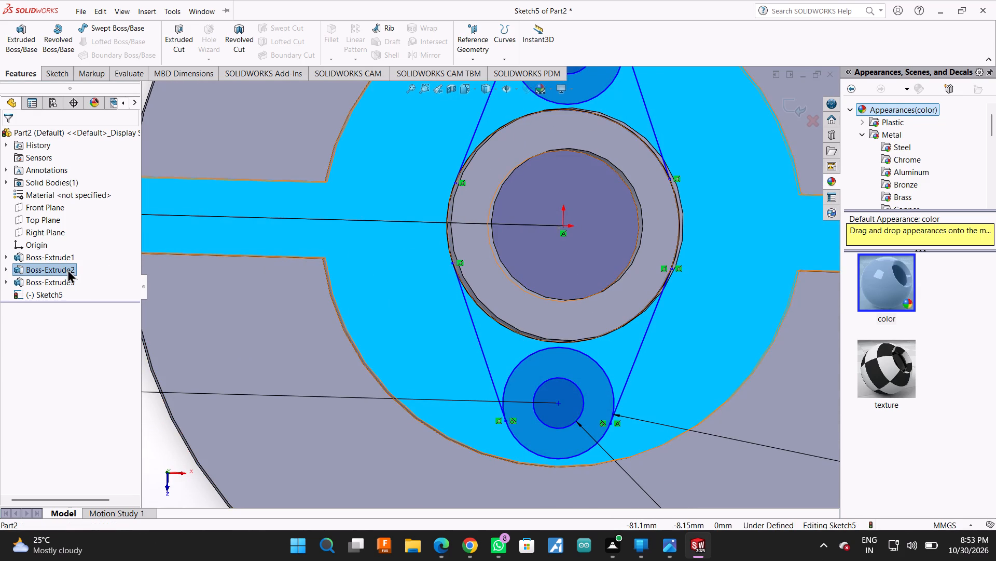
right_click(67, 269)
left_click(114, 257)
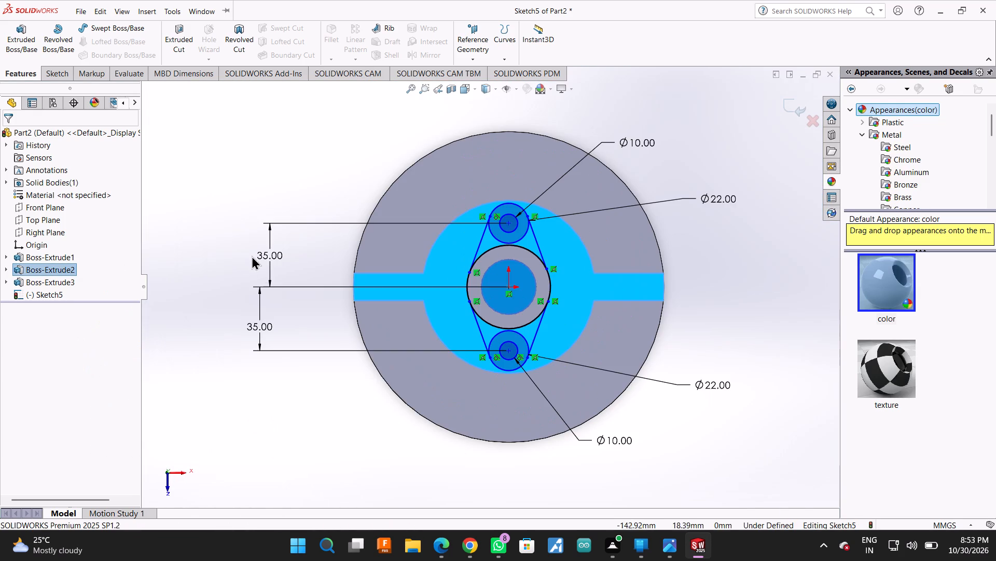
scroll(510, 274, "down", 2)
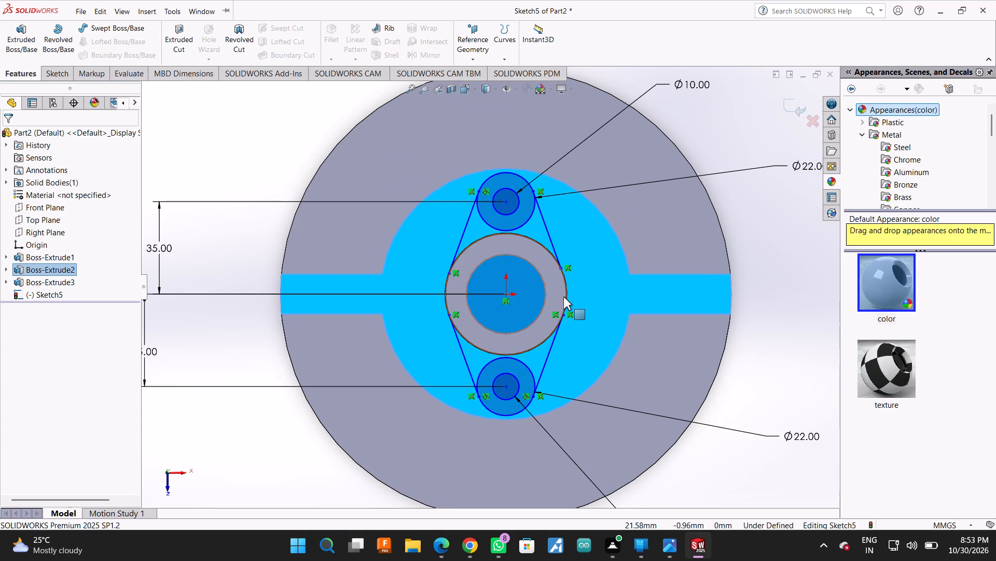
scroll(563, 297, "down", 3)
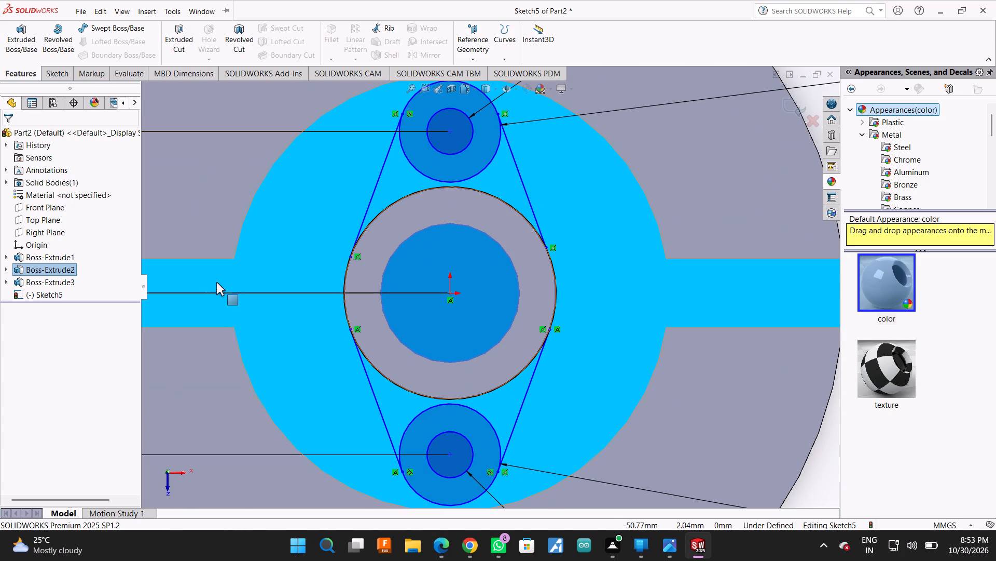
key("Escape")
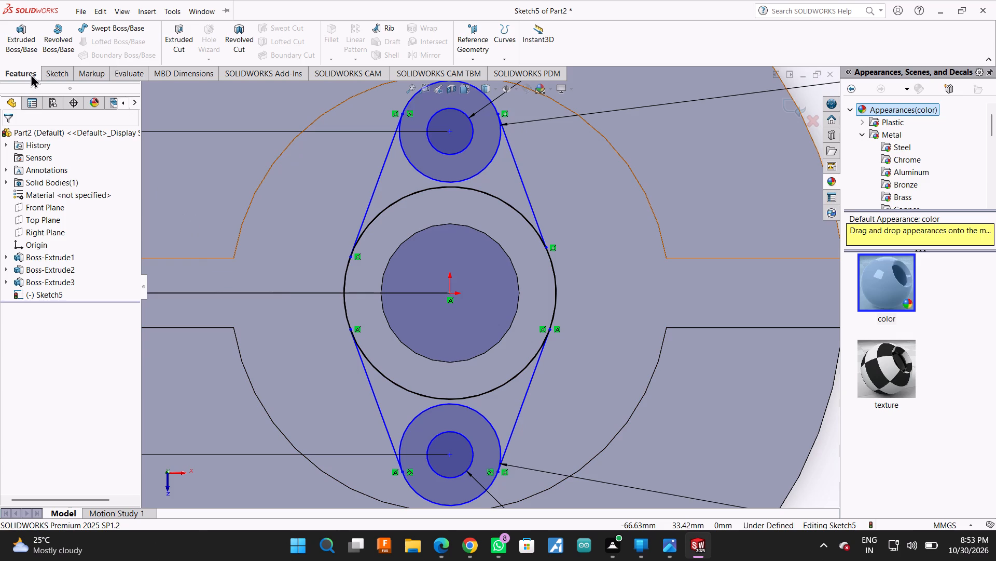
Sketch another origin-centred circle of radius 23 mm over the hub's outer edge.
left_click(41, 75)
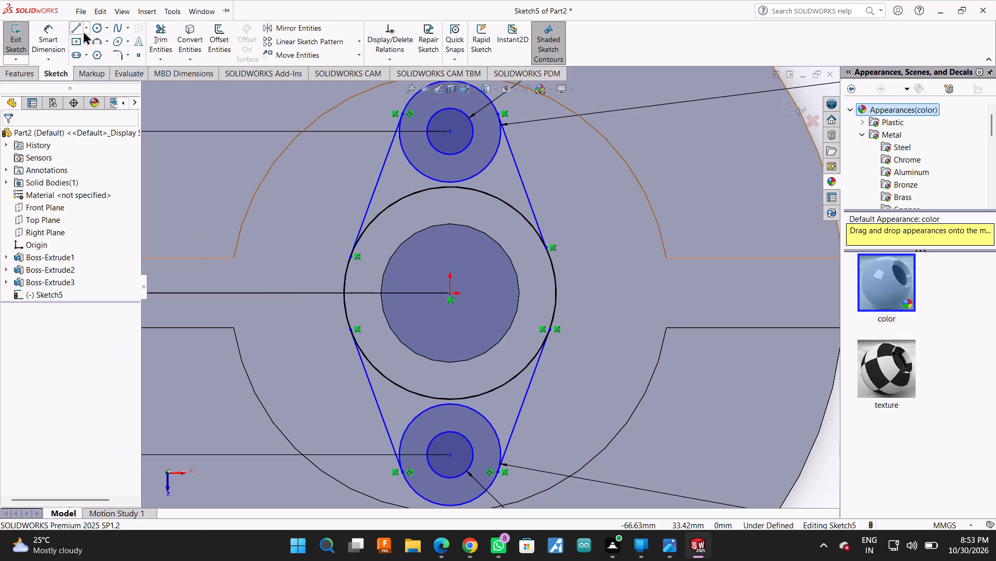
left_click(94, 31)
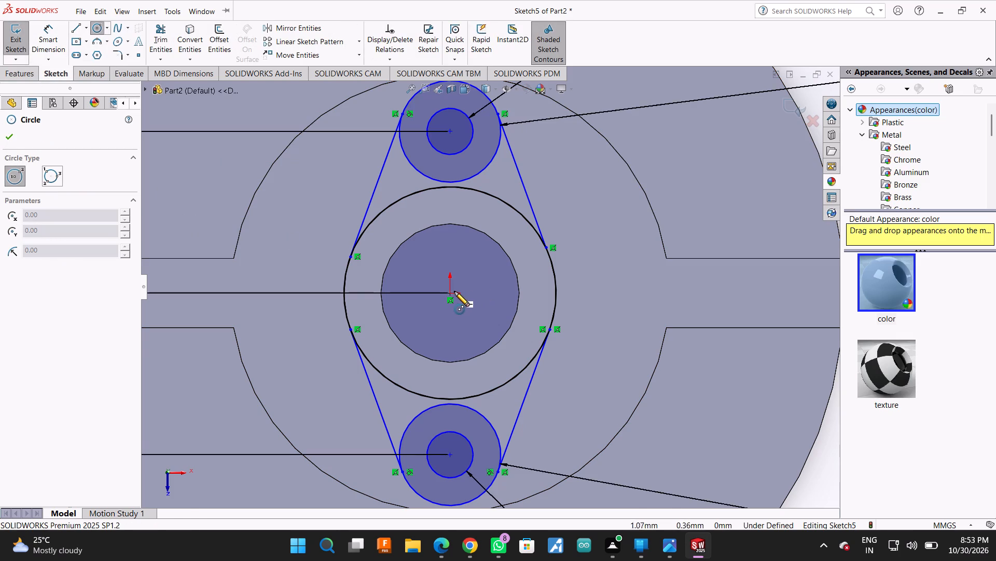
left_click(449, 294)
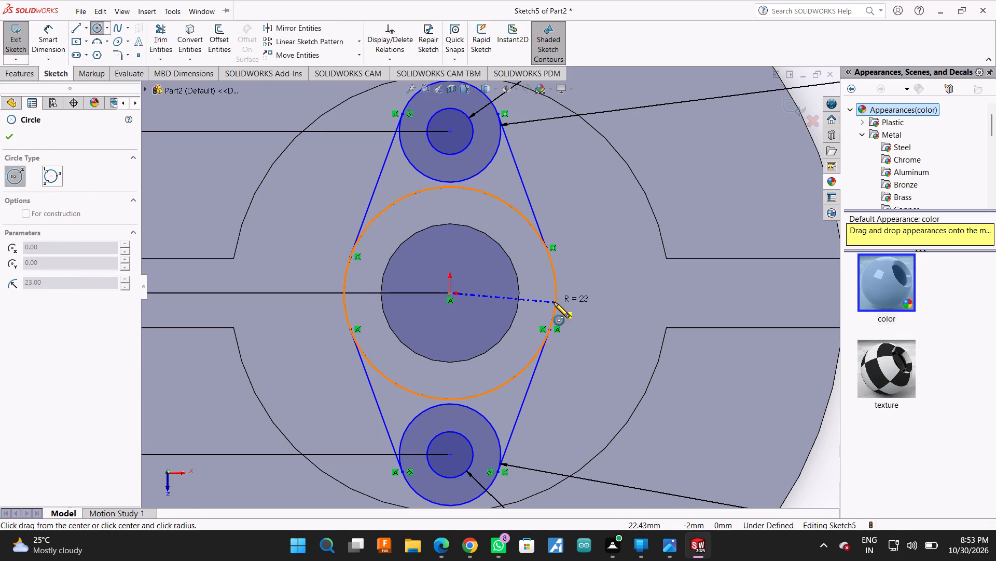
left_click(554, 302)
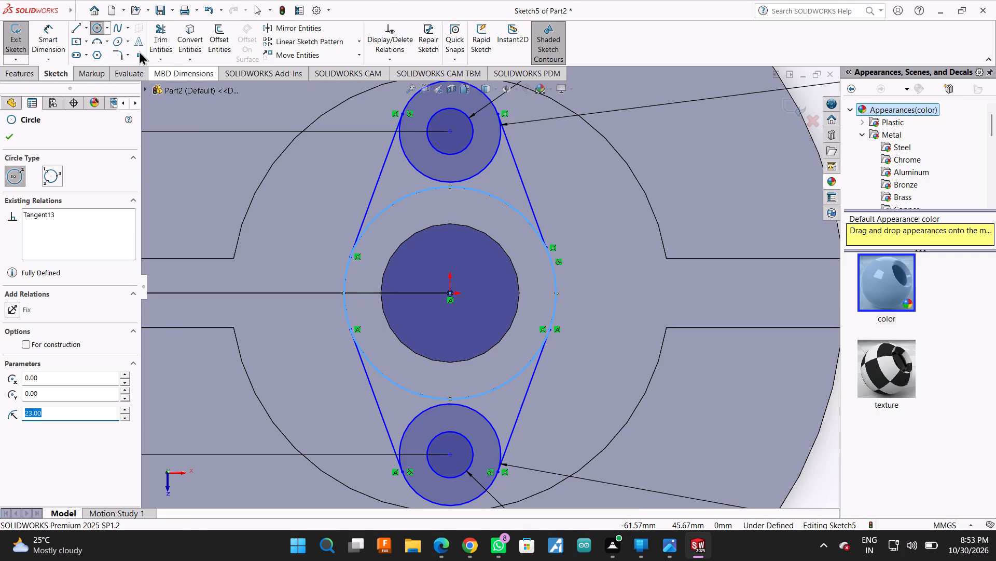
Trim away the upper and lower arcs of the 23 mm radius hub circle between the tangent lines.
left_click(151, 28)
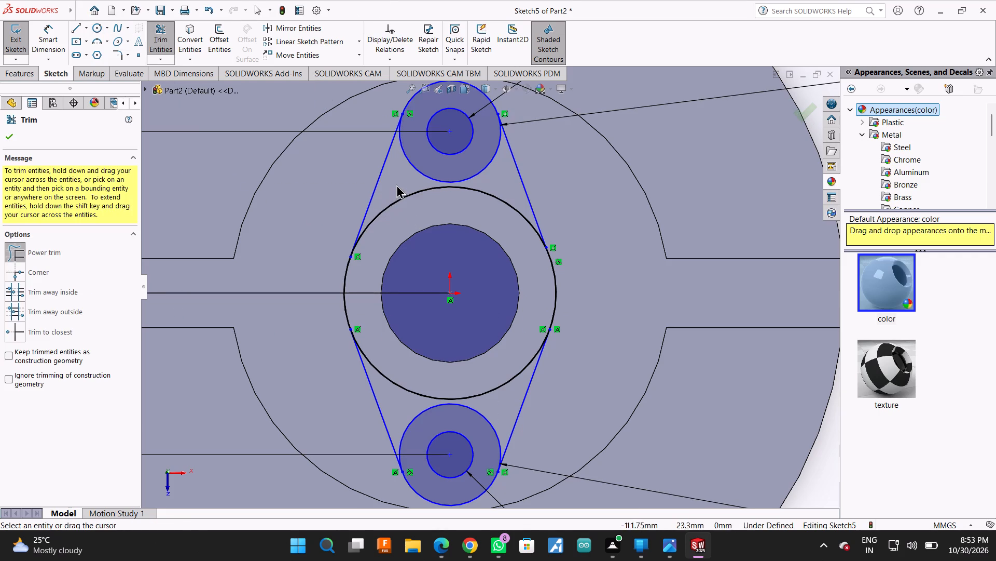
left_click_drag(396, 184, 402, 219)
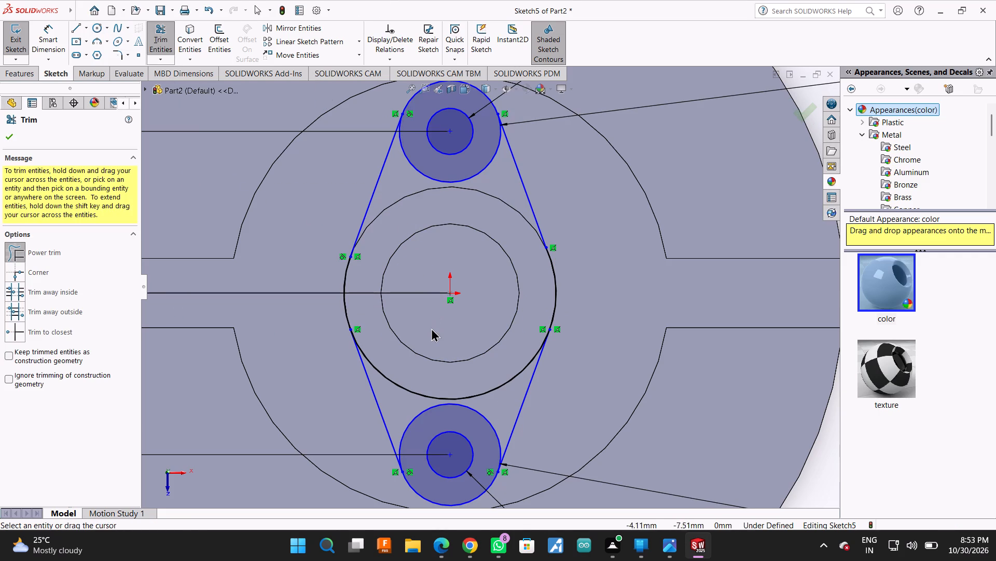
left_click_drag(431, 328, 482, 396)
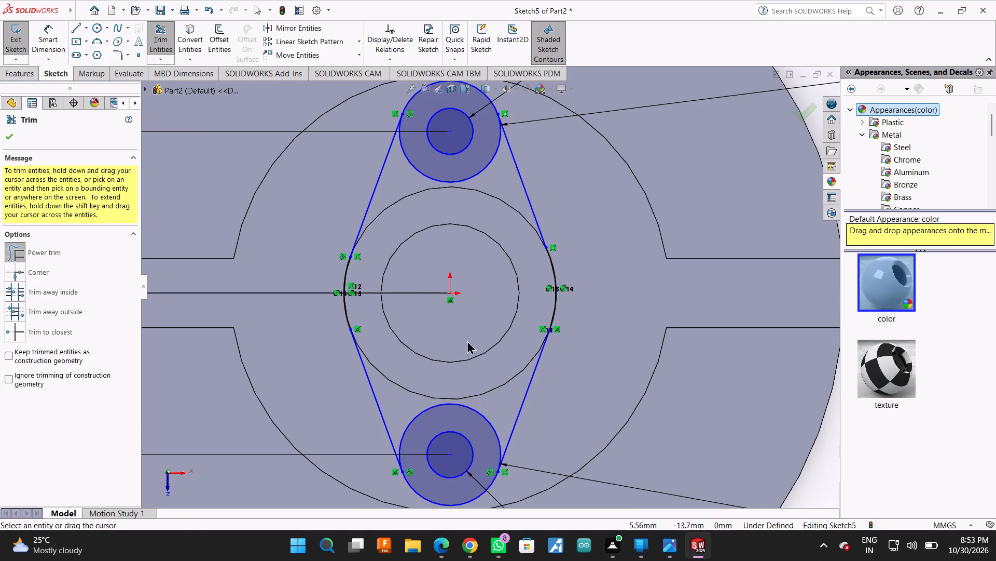
Examine the trimmed sketch around the hub square-on and from an angle, and close the Trim tool.
scroll(367, 283, "down", 2)
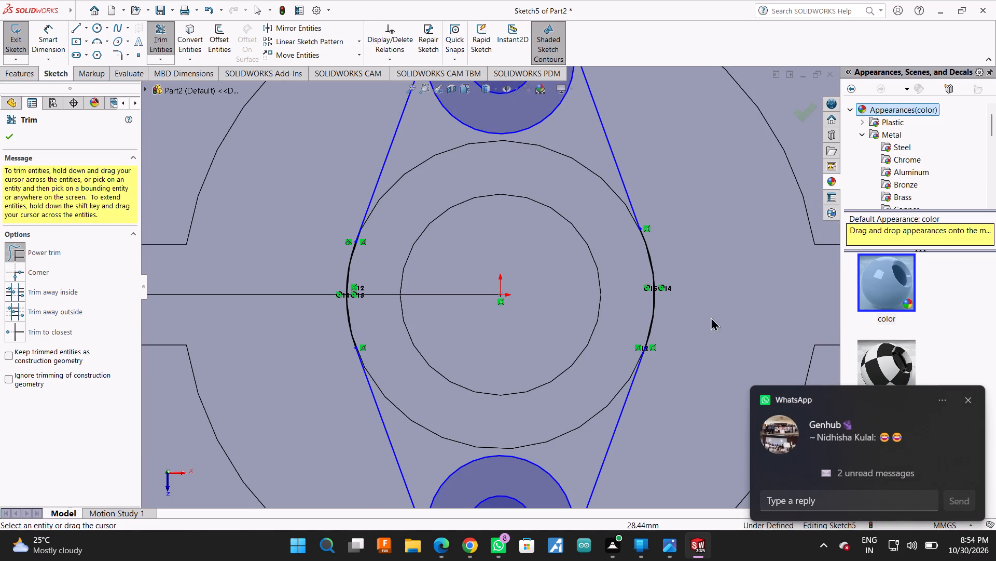
left_click(968, 398)
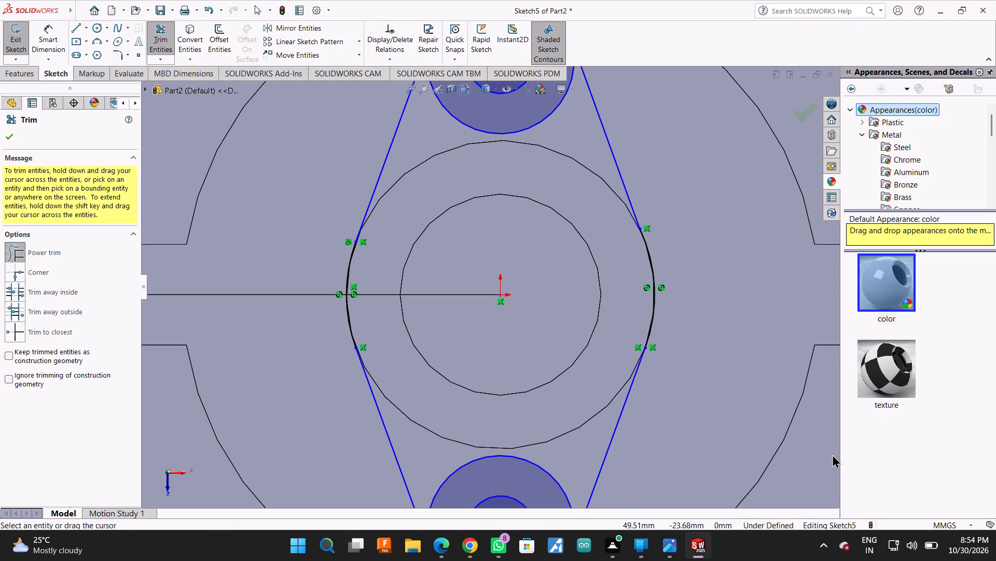
left_click_drag(840, 452, 995, 436)
scroll(462, 319, "up", 2)
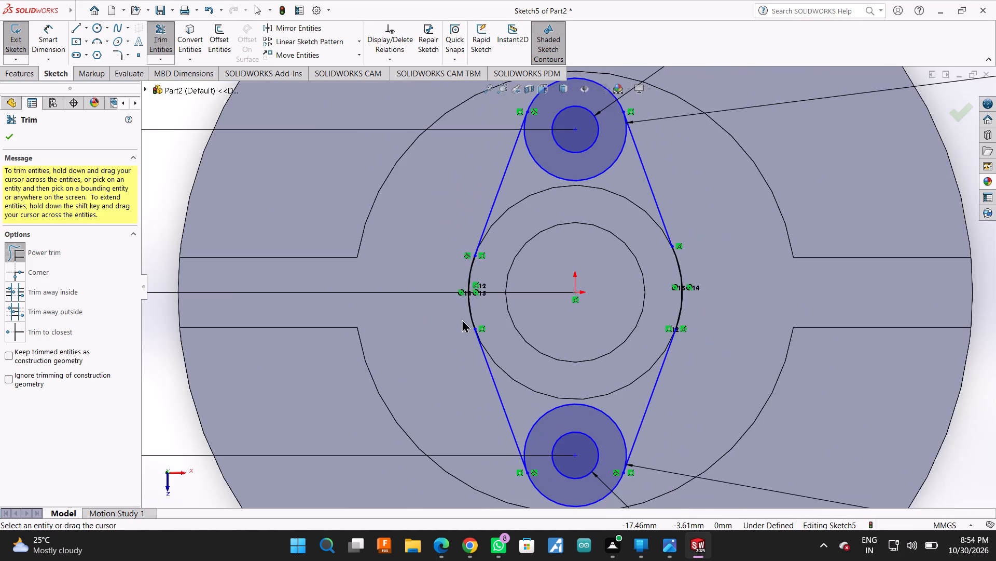
scroll(586, 295, "down", 2)
scroll(587, 253, "down", 1)
scroll(582, 222, "up", 2)
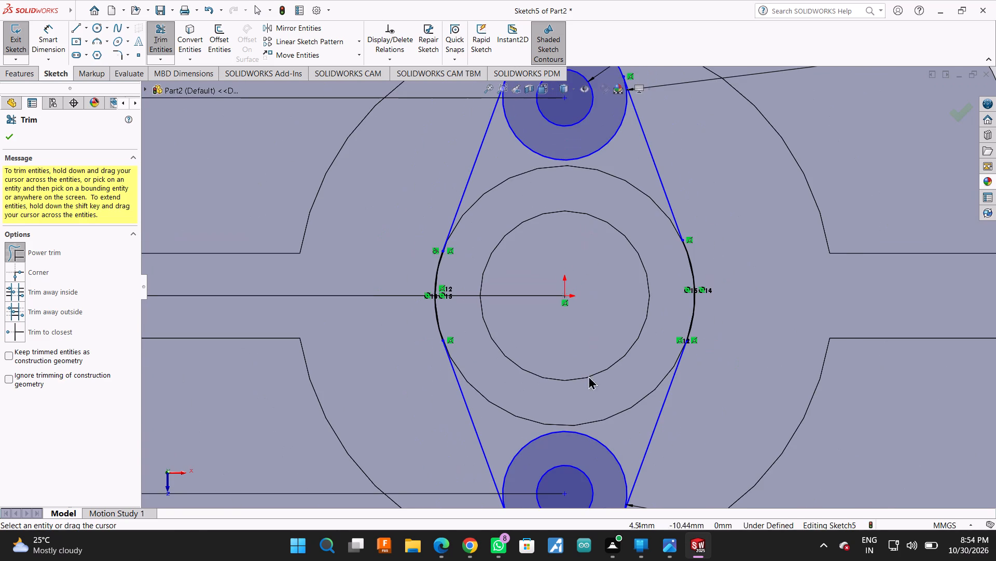
scroll(589, 394, "up", 2)
middle_click_drag(752, 340, 749, 317)
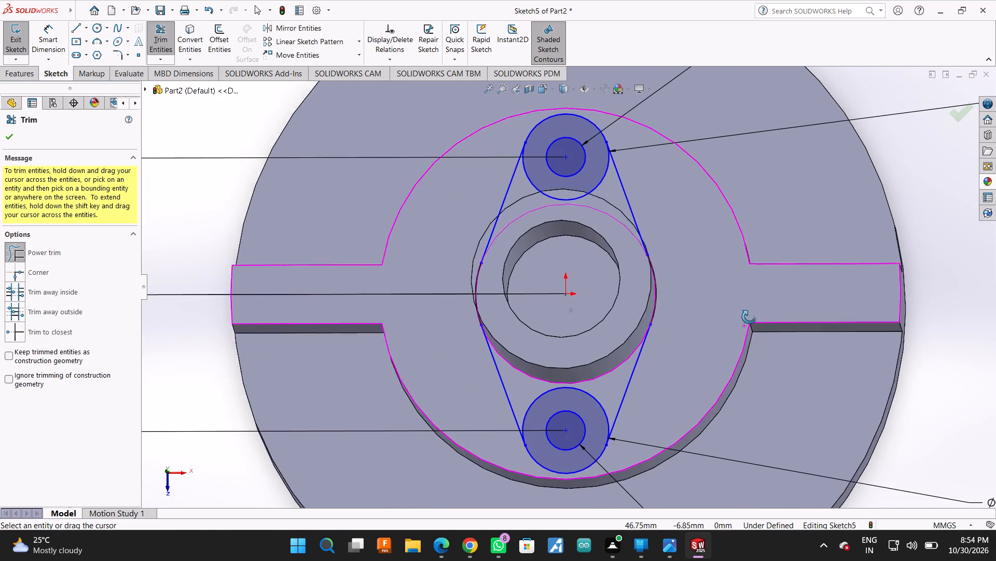
middle_click_drag(749, 317, 762, 287)
middle_click_drag(748, 287, 739, 287)
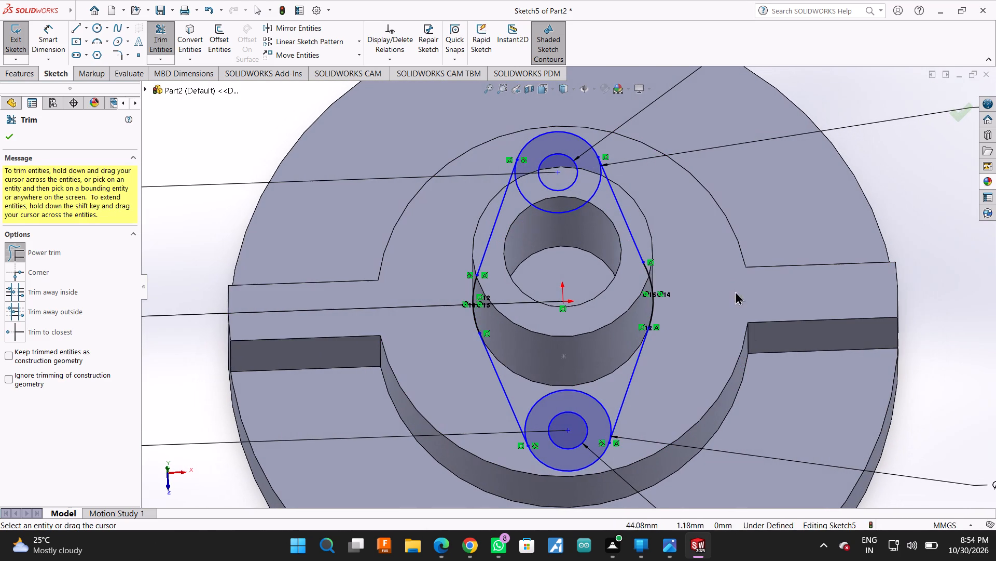
middle_click_drag(782, 343, 764, 357)
middle_click(765, 358)
middle_click(765, 358)
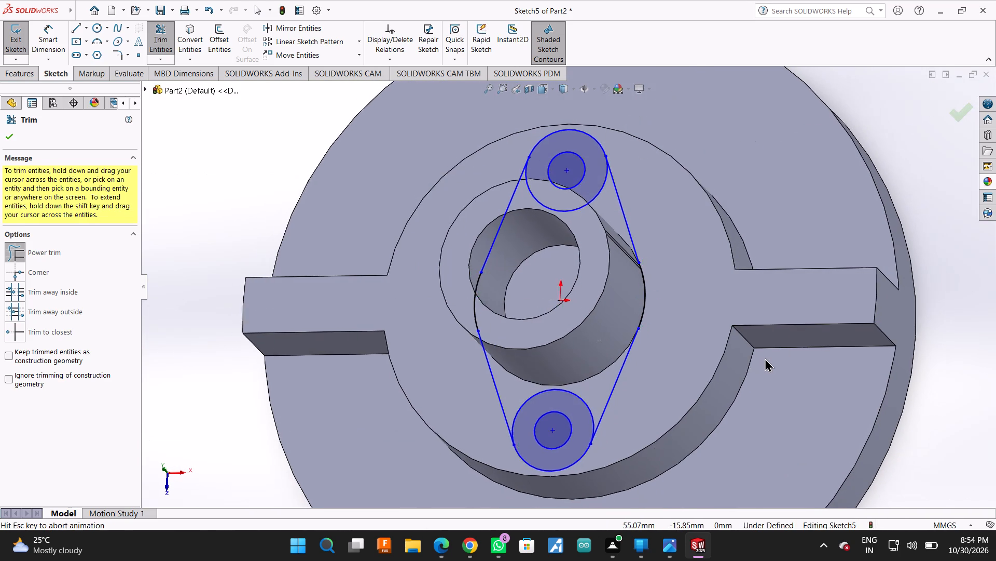
scroll(284, 331, "down", 2)
scroll(551, 337, "down", 1)
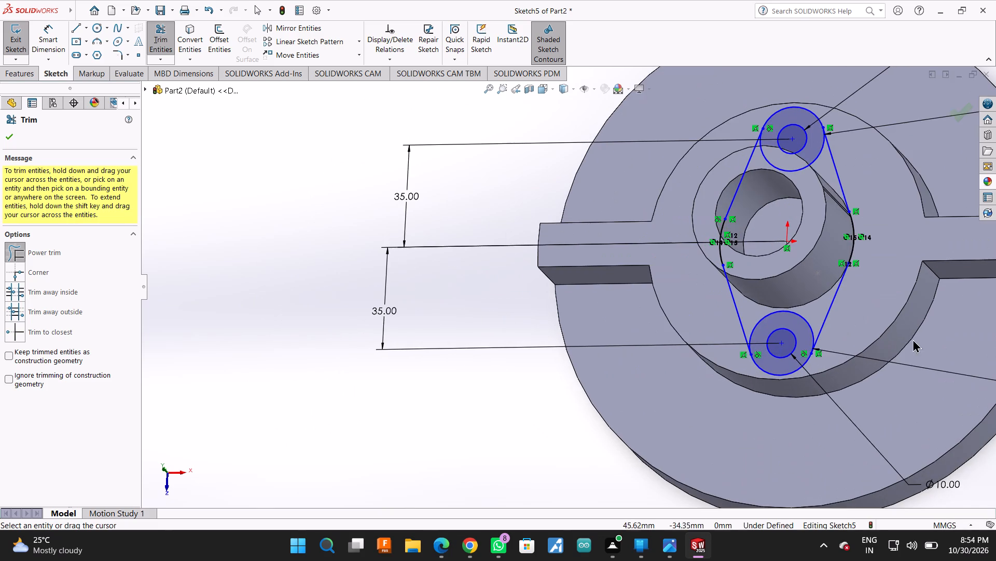
scroll(572, 348, "up", 6)
scroll(630, 259, "down", 3)
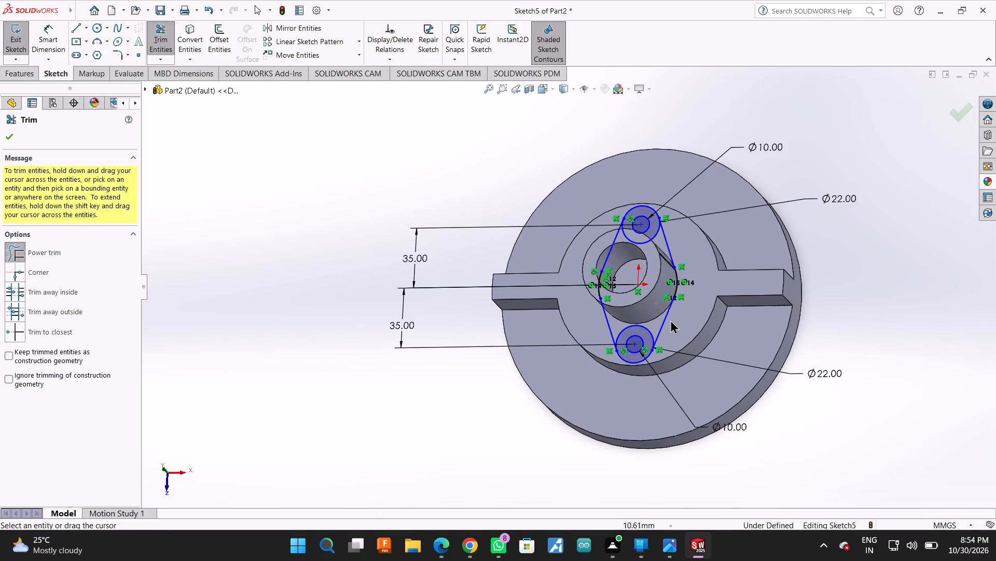
scroll(675, 322, "down", 3)
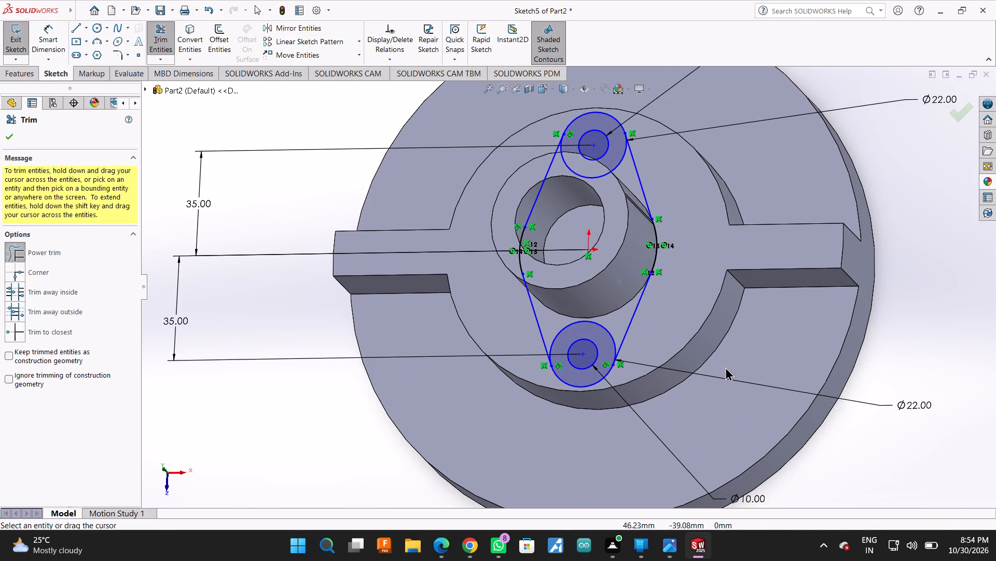
scroll(746, 351, "up", 4)
scroll(822, 342, "up", 1)
scroll(487, 273, "down", 3)
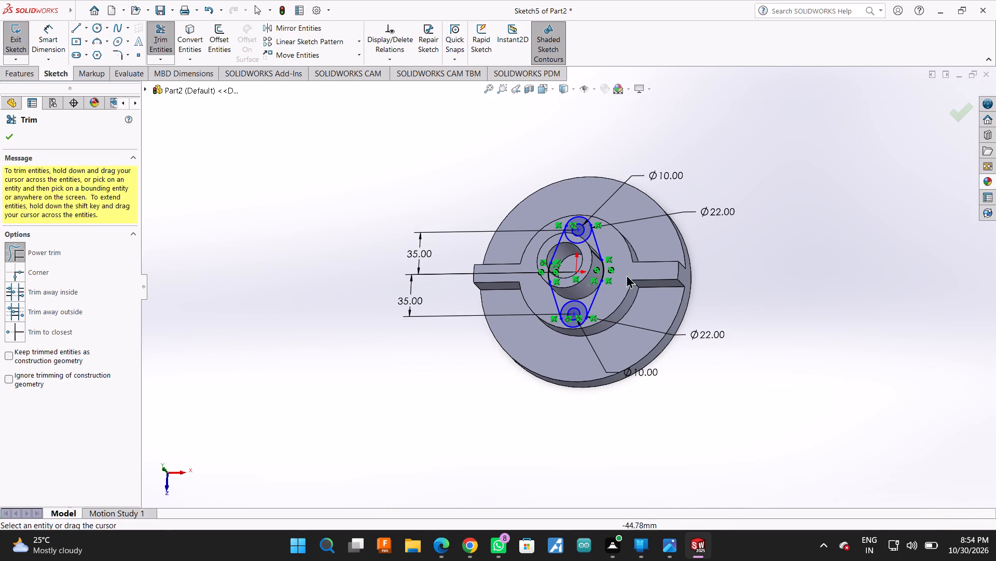
scroll(616, 254, "down", 3)
left_click(770, 253)
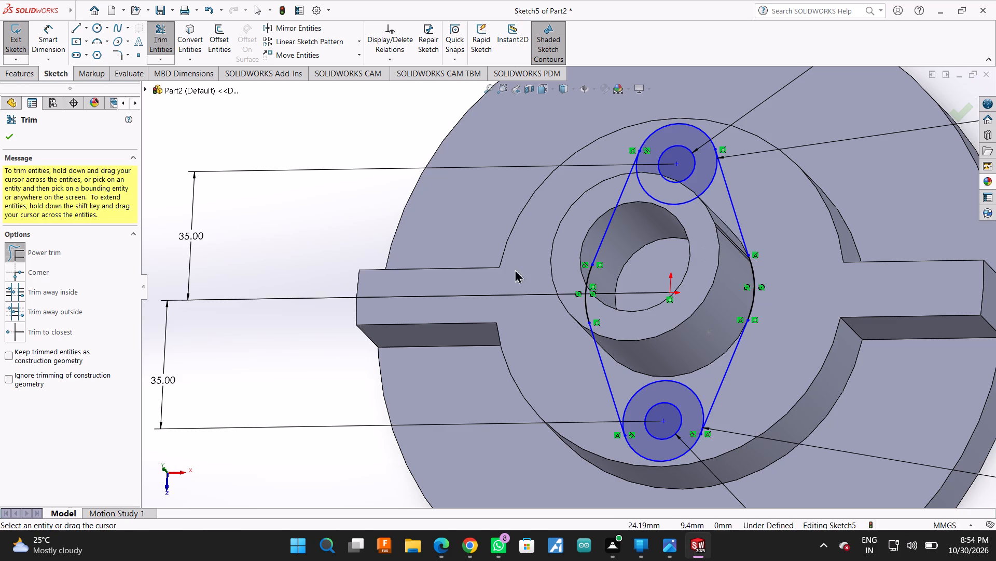
left_click(13, 139)
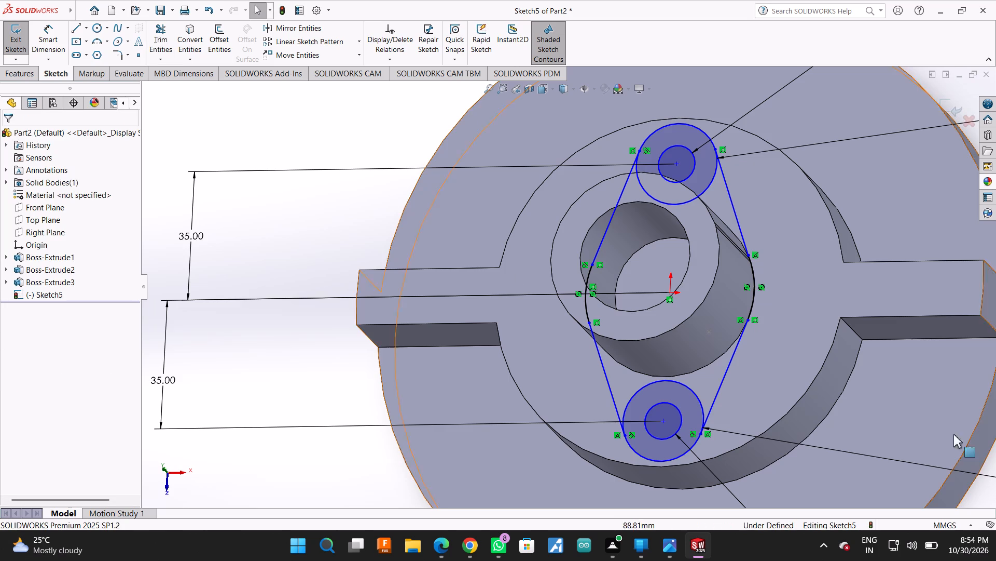
View the Boss-Extrude2 face square-on and examine the sketch profile around the hub and lower circles.
left_click(764, 274)
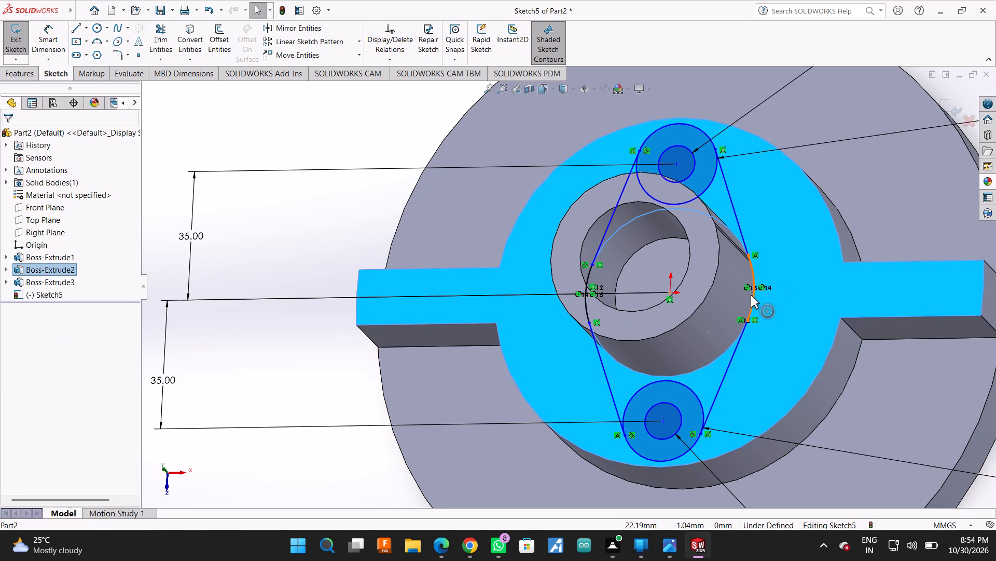
left_click(55, 269)
left_click(95, 256)
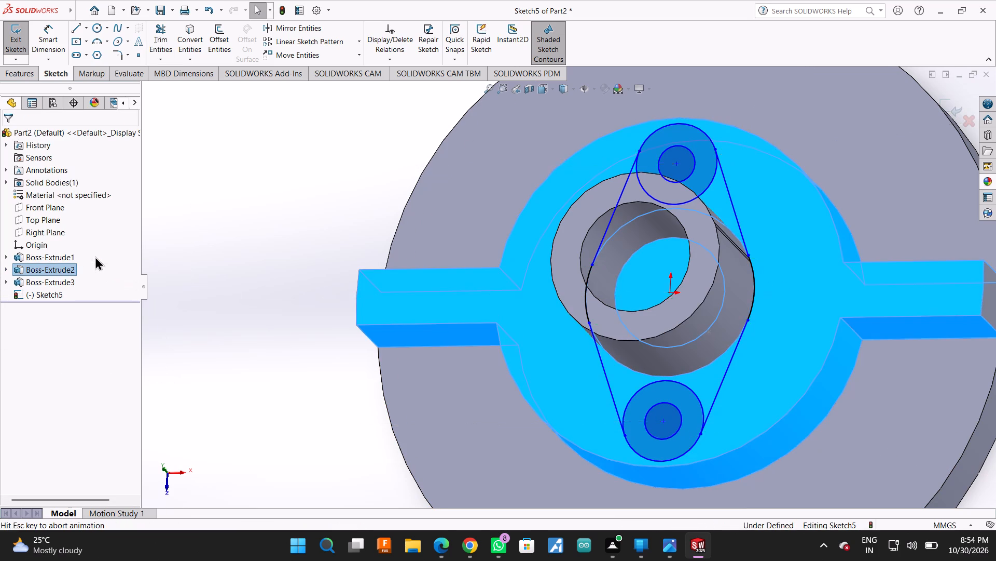
scroll(598, 273, "down", 1)
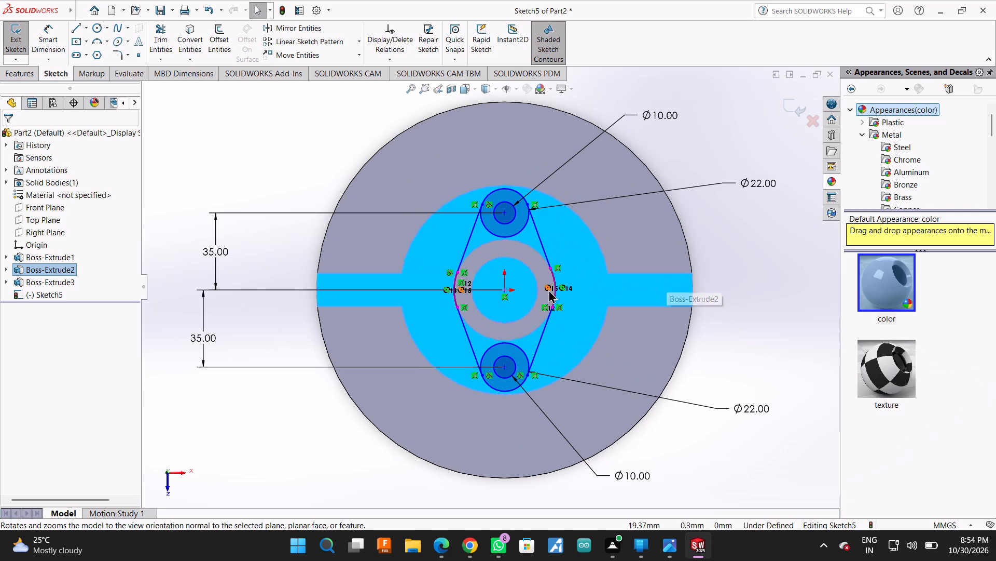
left_click(569, 288)
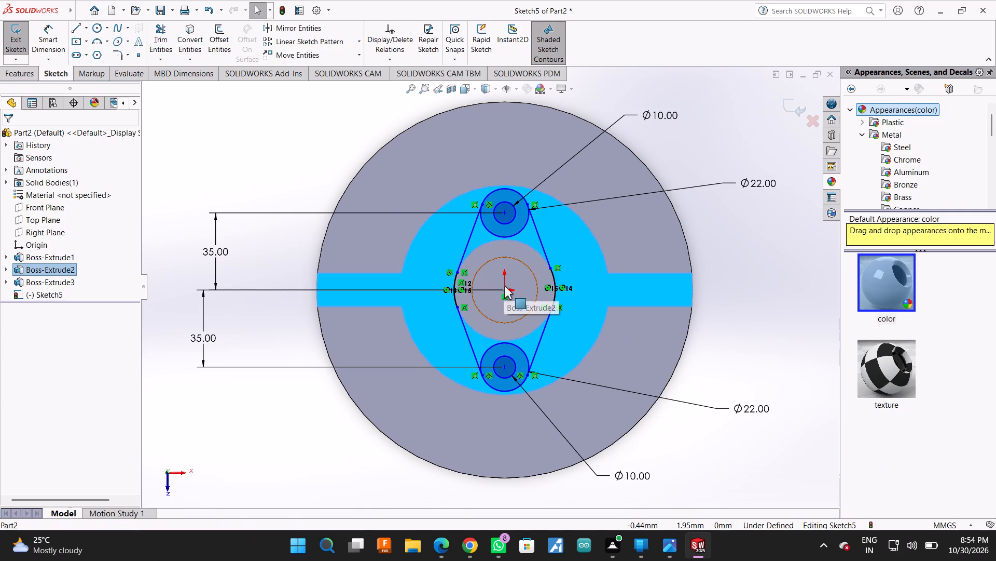
left_click(520, 293)
left_click(579, 299)
scroll(508, 334, "down", 3)
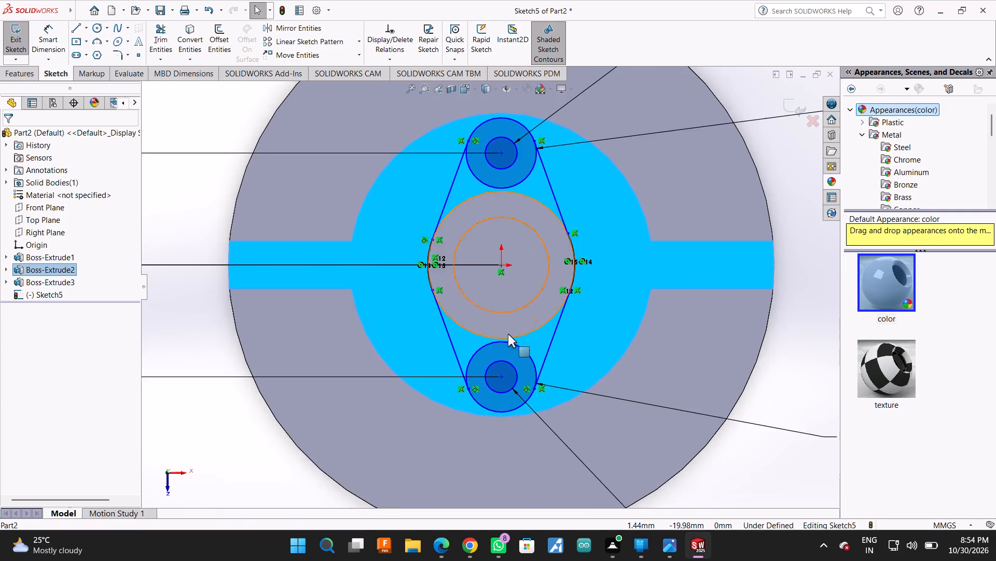
scroll(508, 334, "down", 2)
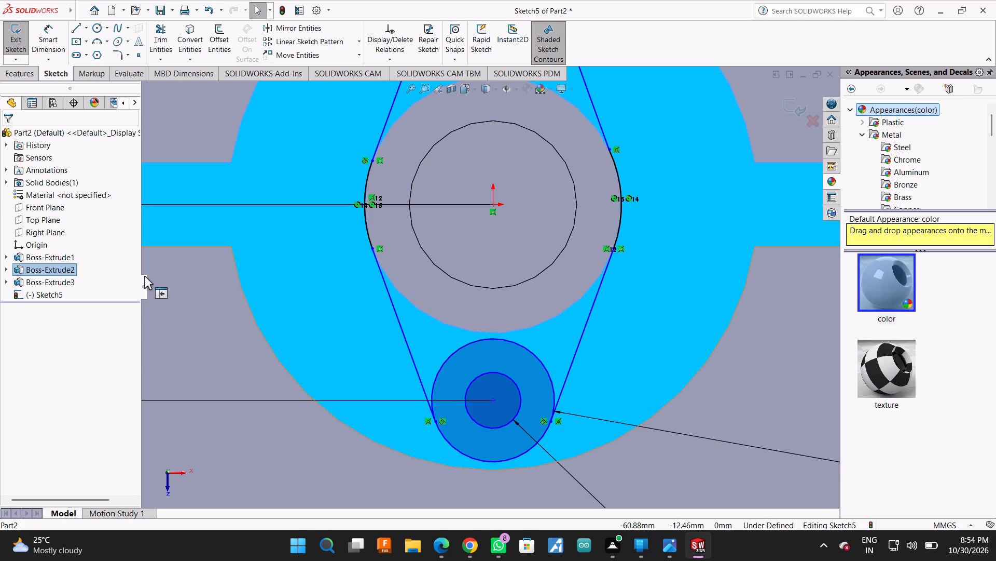
scroll(295, 333, "up", 1)
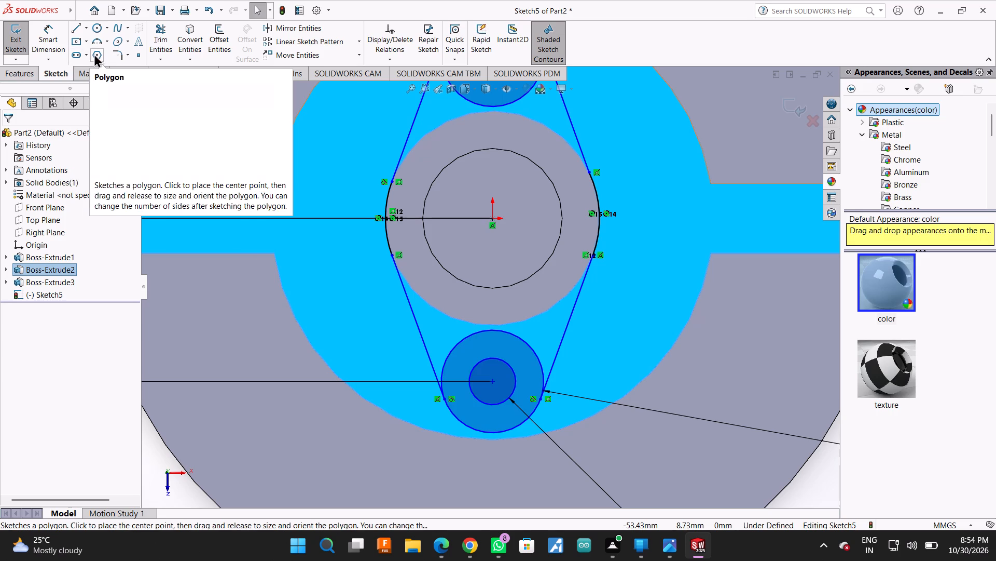
Sketch a circle of radius 23 mm centred on the origin, coinciding with the hub's outer edge.
left_click(95, 22)
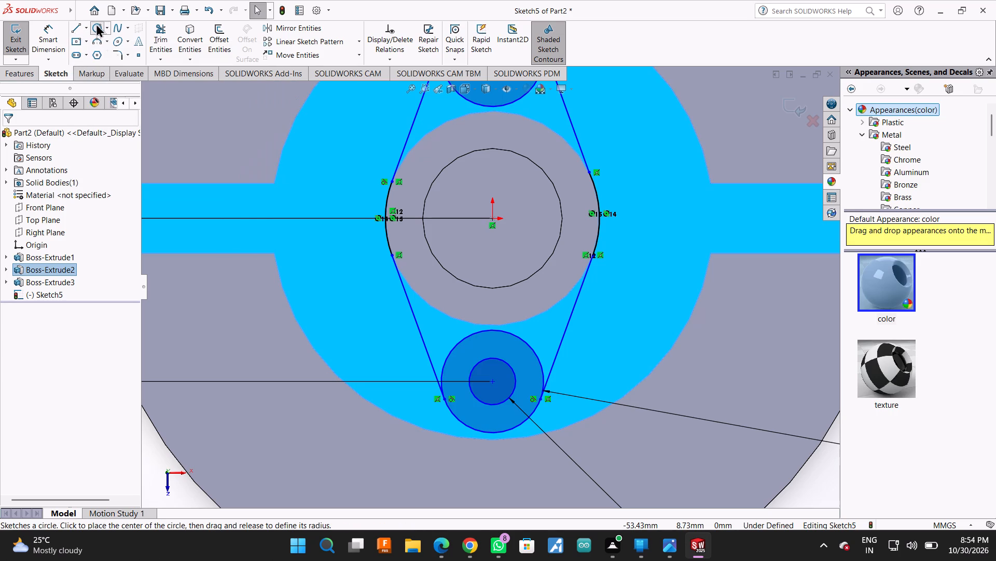
left_click(492, 219)
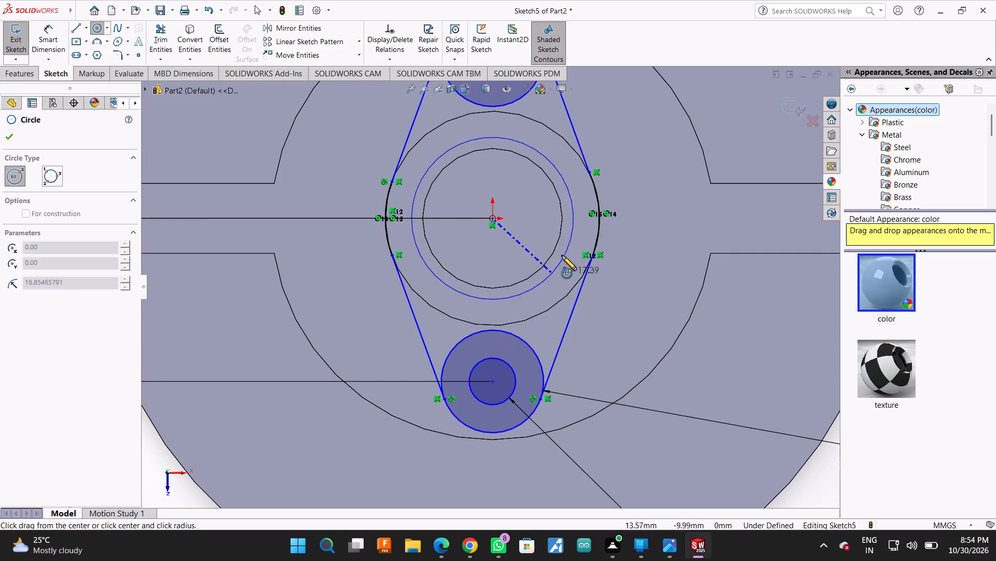
left_click(599, 242)
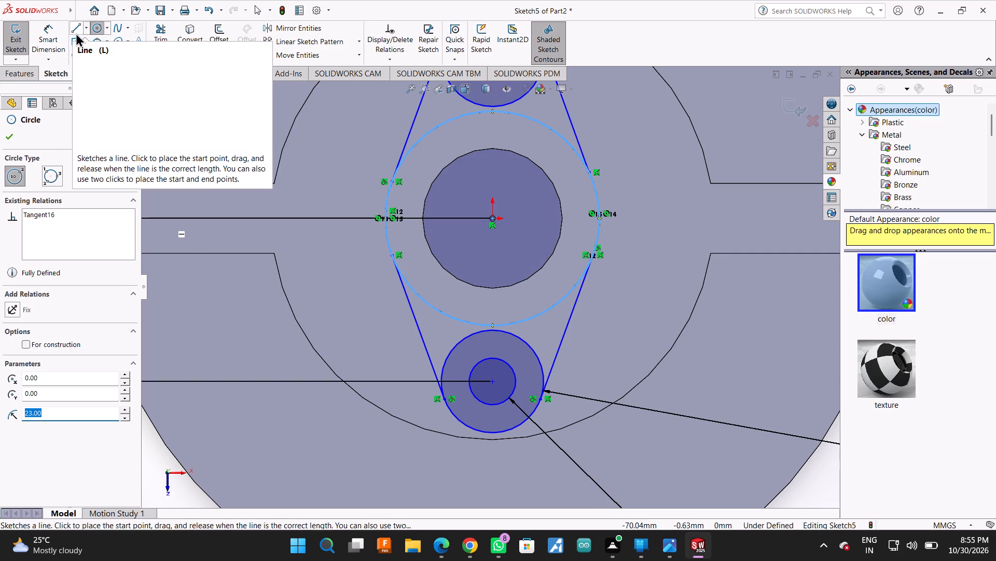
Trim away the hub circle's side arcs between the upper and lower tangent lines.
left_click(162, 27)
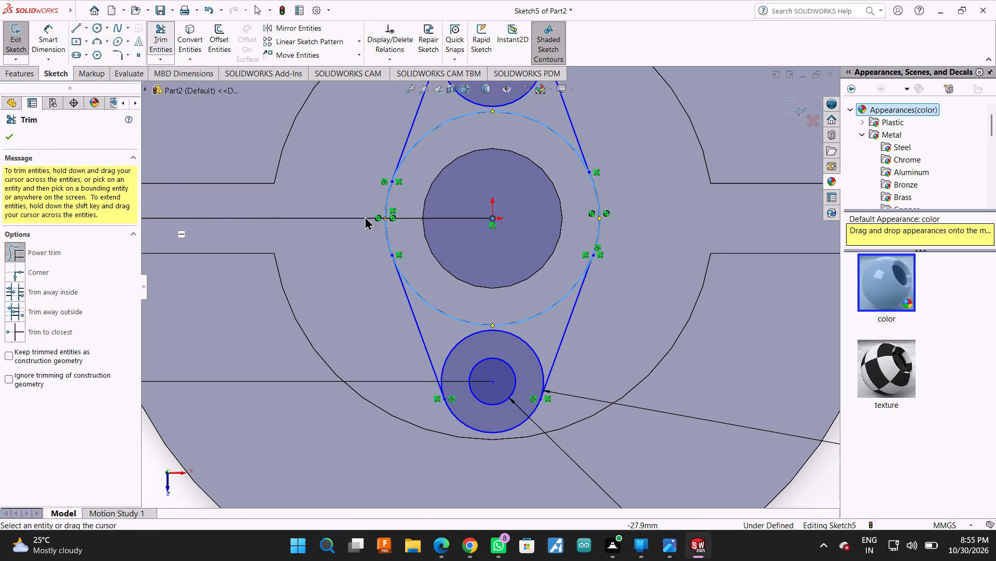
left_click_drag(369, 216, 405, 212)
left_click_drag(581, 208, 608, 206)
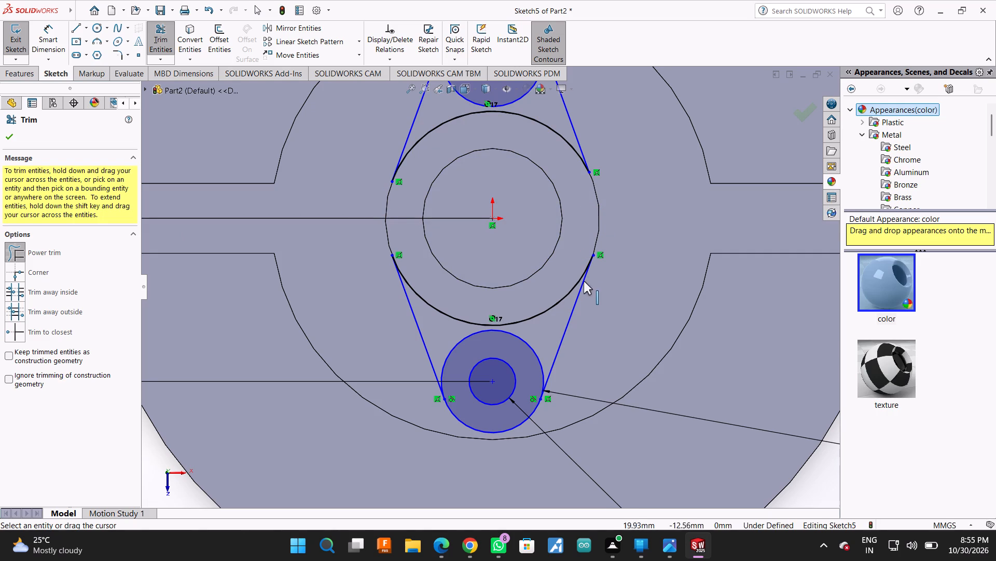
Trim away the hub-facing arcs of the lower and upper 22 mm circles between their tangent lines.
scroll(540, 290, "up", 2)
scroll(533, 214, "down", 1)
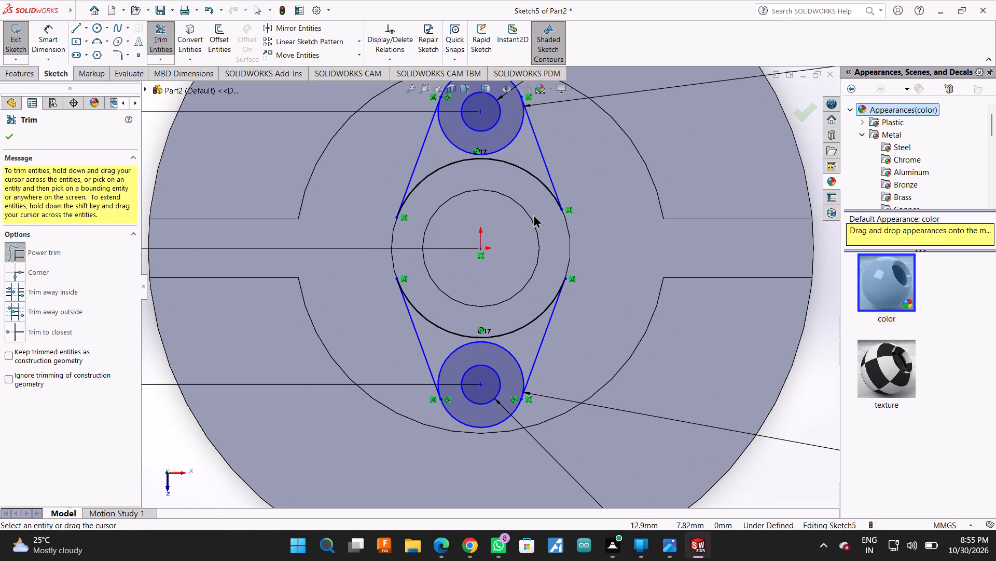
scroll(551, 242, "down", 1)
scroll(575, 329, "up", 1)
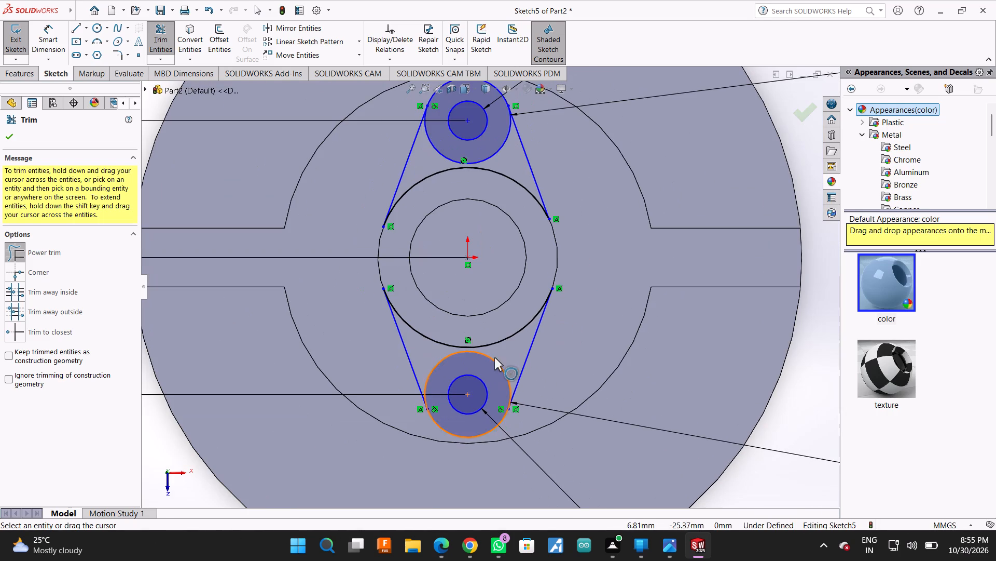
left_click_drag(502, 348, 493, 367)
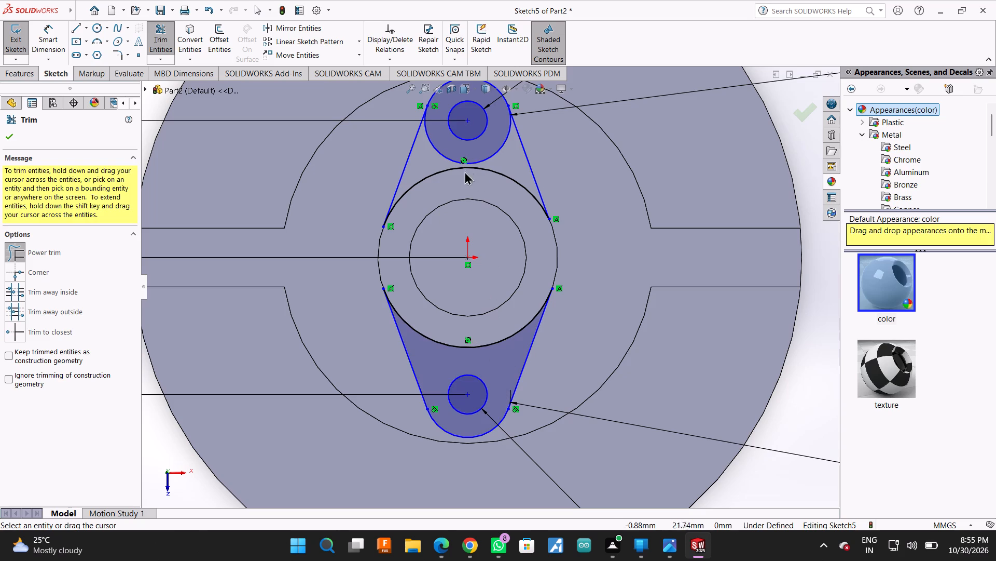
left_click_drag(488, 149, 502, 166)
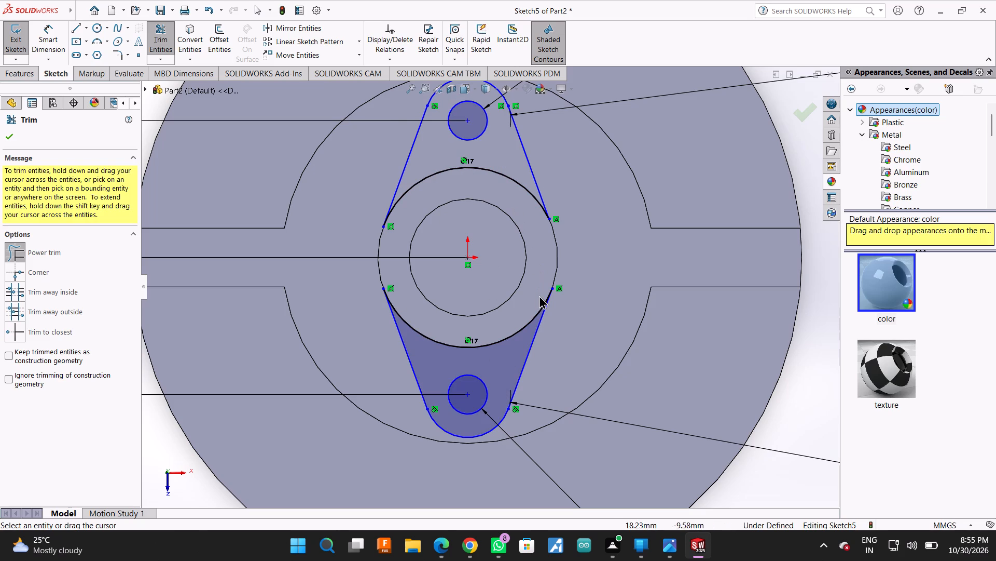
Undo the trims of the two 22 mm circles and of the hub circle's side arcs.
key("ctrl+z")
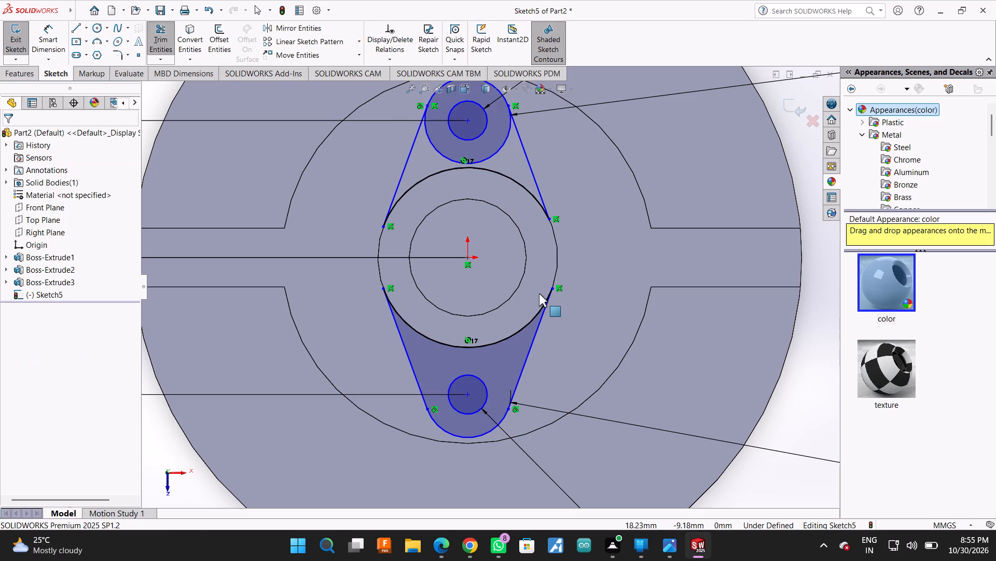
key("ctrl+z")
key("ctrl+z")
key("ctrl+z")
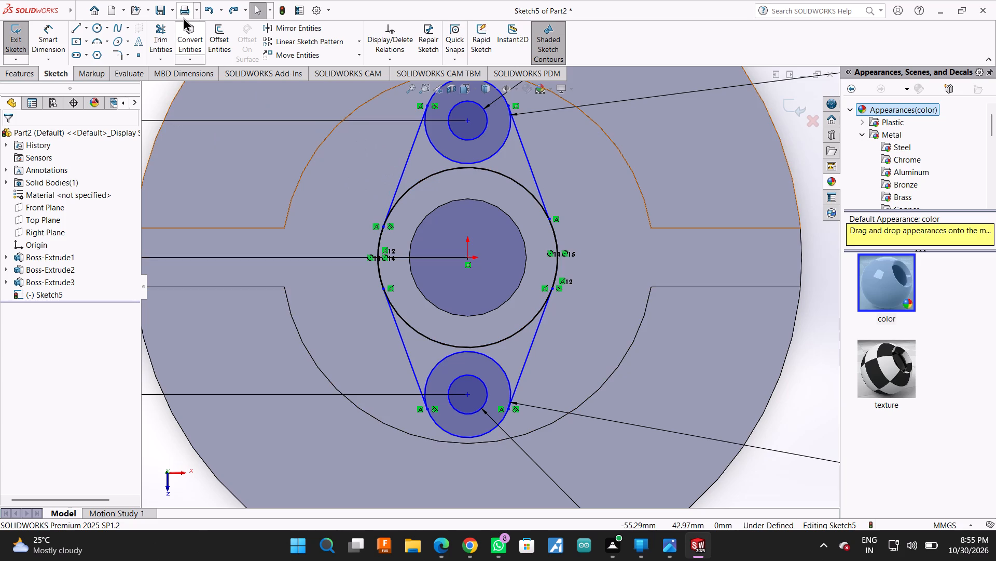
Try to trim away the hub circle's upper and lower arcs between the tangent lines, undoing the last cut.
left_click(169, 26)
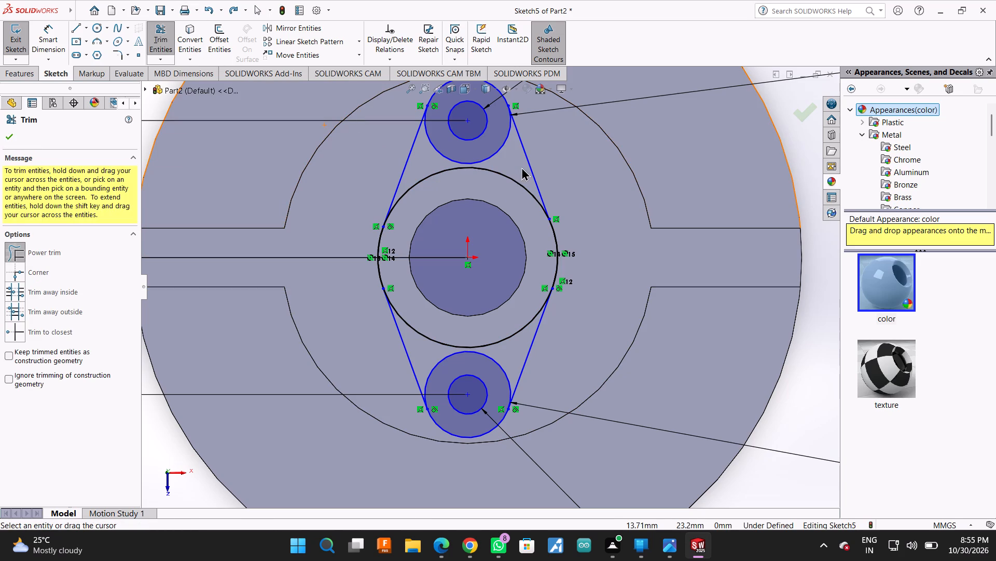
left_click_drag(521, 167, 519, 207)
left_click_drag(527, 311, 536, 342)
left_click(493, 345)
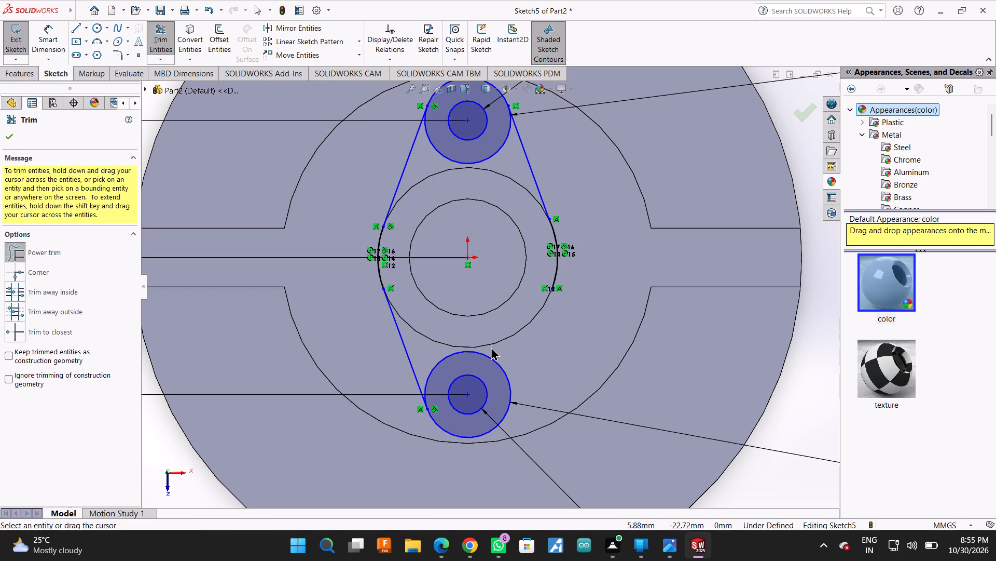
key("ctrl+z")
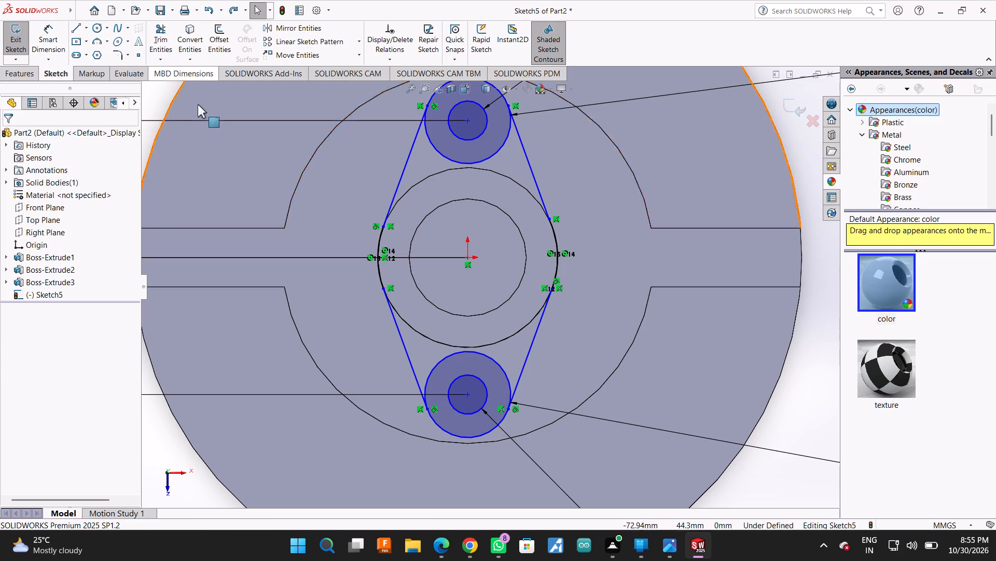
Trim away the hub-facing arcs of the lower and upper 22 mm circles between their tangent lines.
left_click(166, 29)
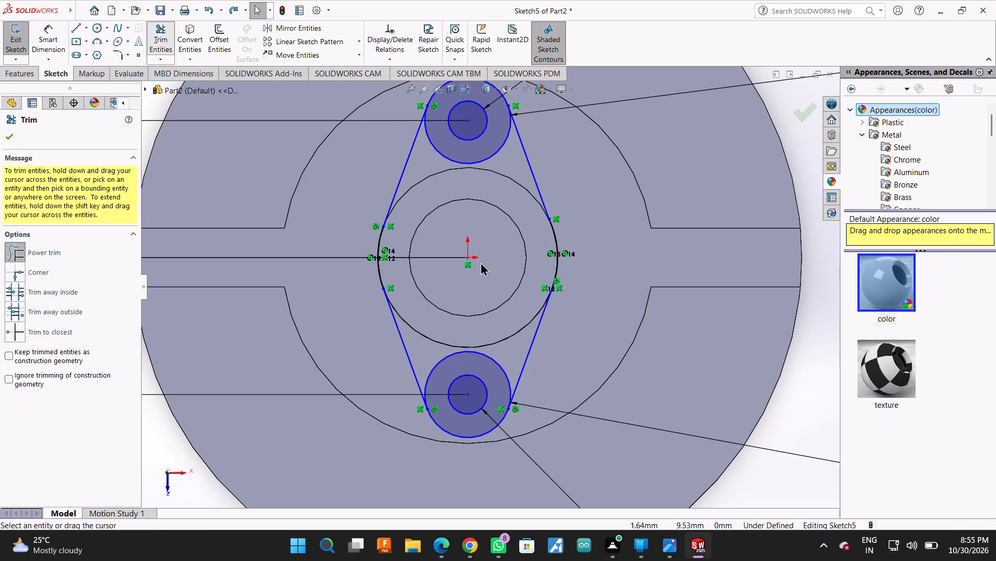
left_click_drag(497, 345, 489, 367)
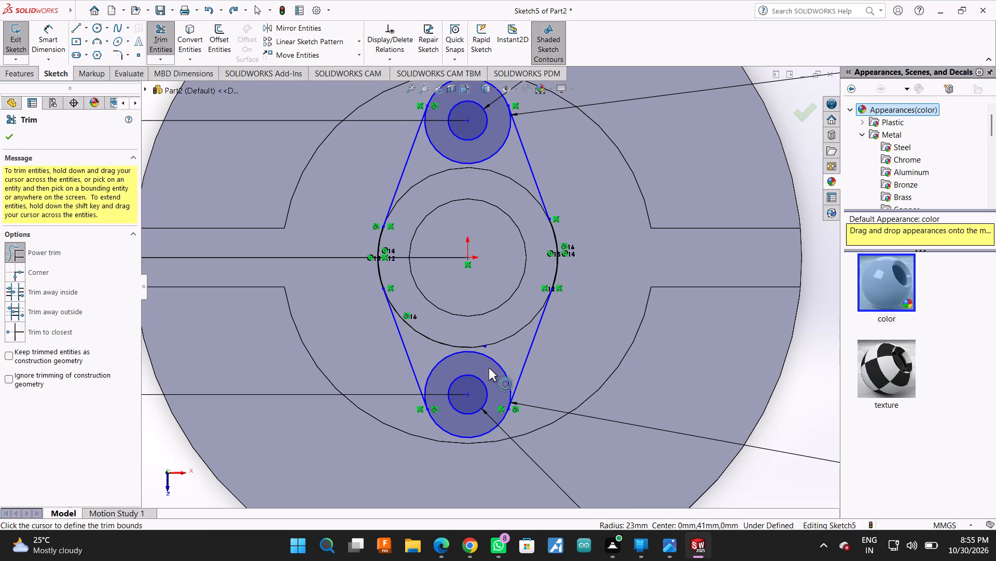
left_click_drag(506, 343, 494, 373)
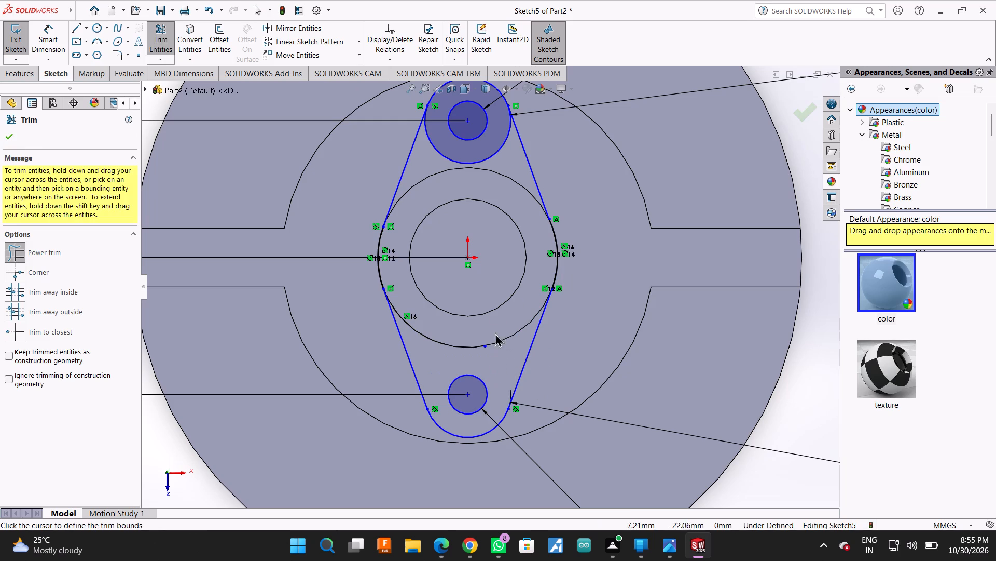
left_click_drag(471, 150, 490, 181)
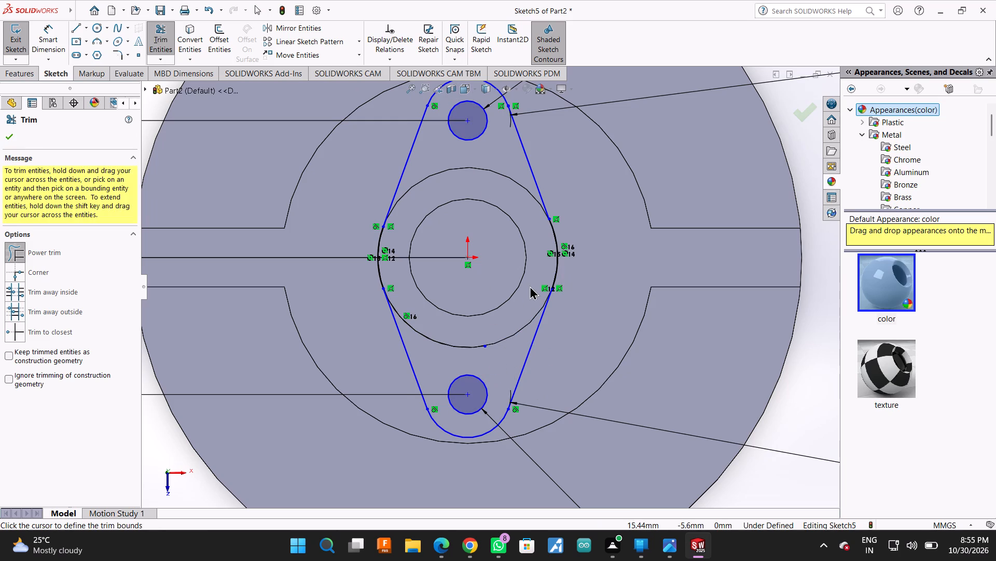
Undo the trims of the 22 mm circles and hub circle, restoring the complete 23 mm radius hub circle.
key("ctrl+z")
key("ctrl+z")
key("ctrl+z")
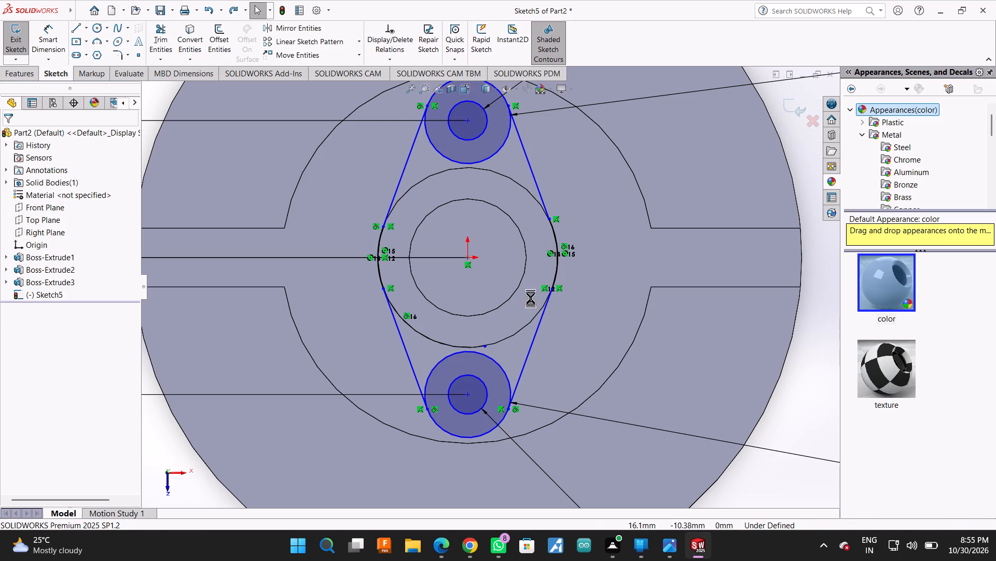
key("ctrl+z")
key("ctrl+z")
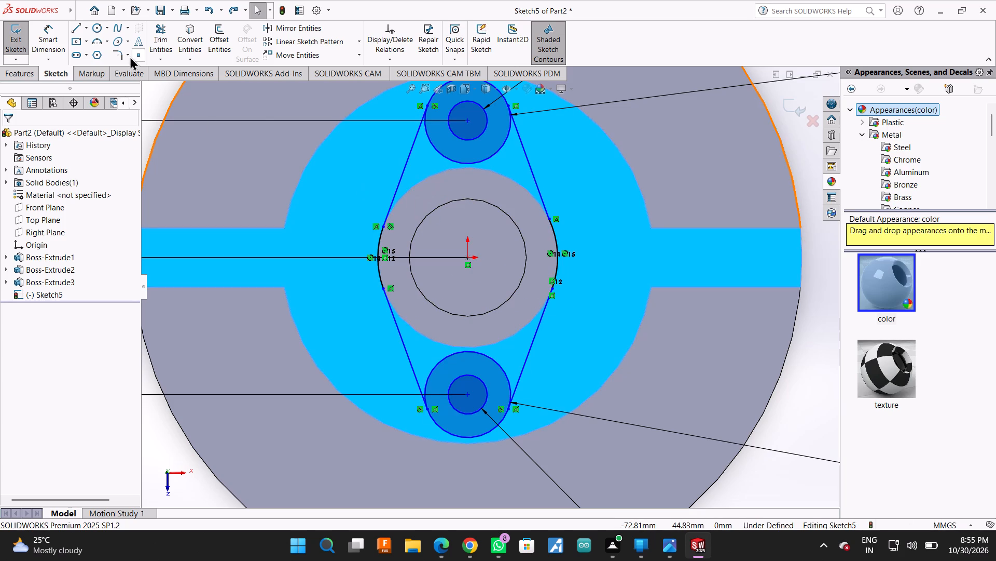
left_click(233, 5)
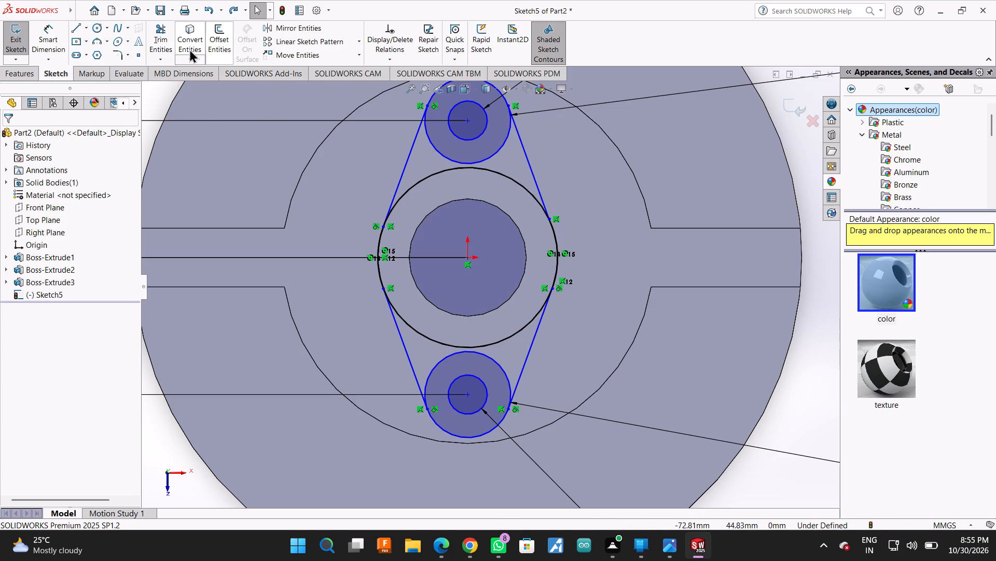
Trim away the hub circle's two side arcs between the upper and lower tangent lines.
left_click(150, 31)
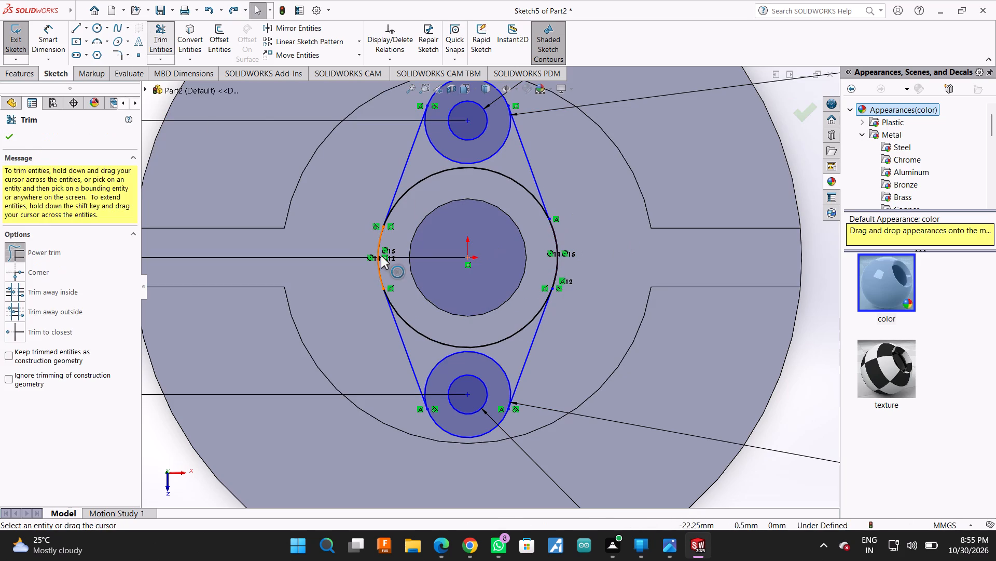
left_click_drag(363, 246, 383, 250)
left_click_drag(543, 250, 582, 262)
Trim away the hub-facing arcs of the lower and upper 22 mm circles to shape both lug outlines.
scroll(495, 351, "down", 2)
left_click_drag(509, 337, 498, 364)
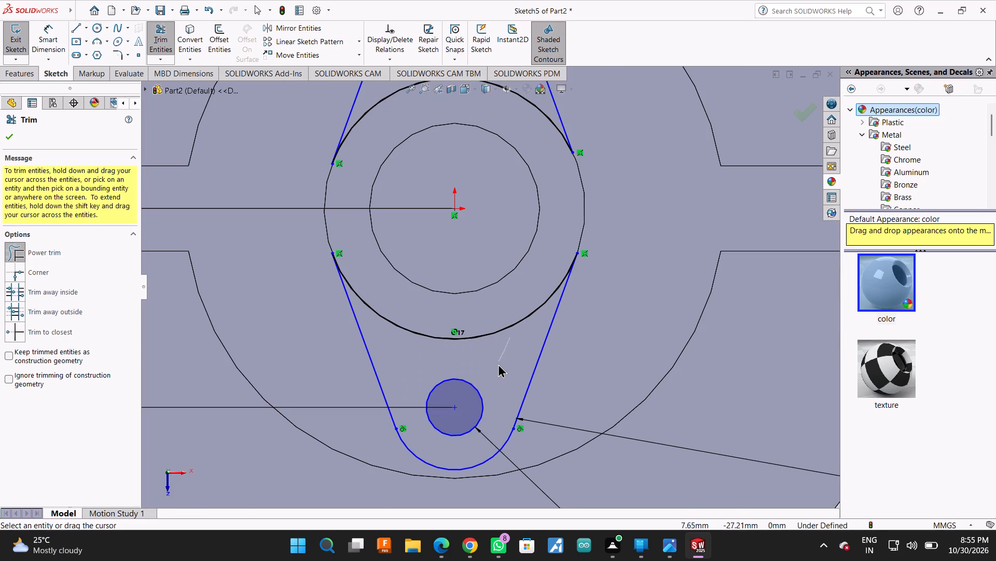
left_click_drag(498, 364, 497, 364)
scroll(497, 364, "up", 5)
scroll(512, 100, "down", 2)
scroll(490, 200, "down", 4)
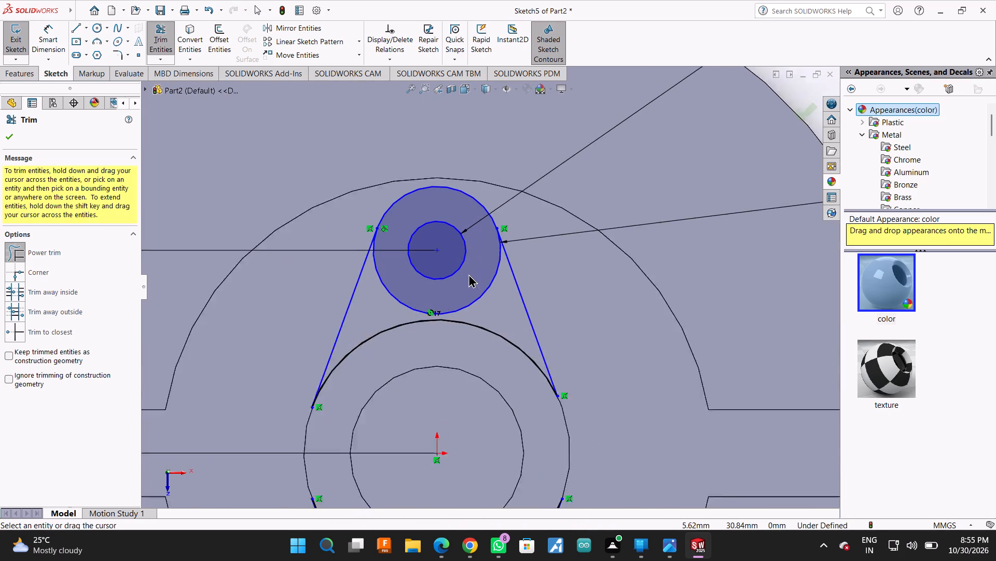
scroll(468, 274, "down", 1)
left_click_drag(471, 279, 491, 310)
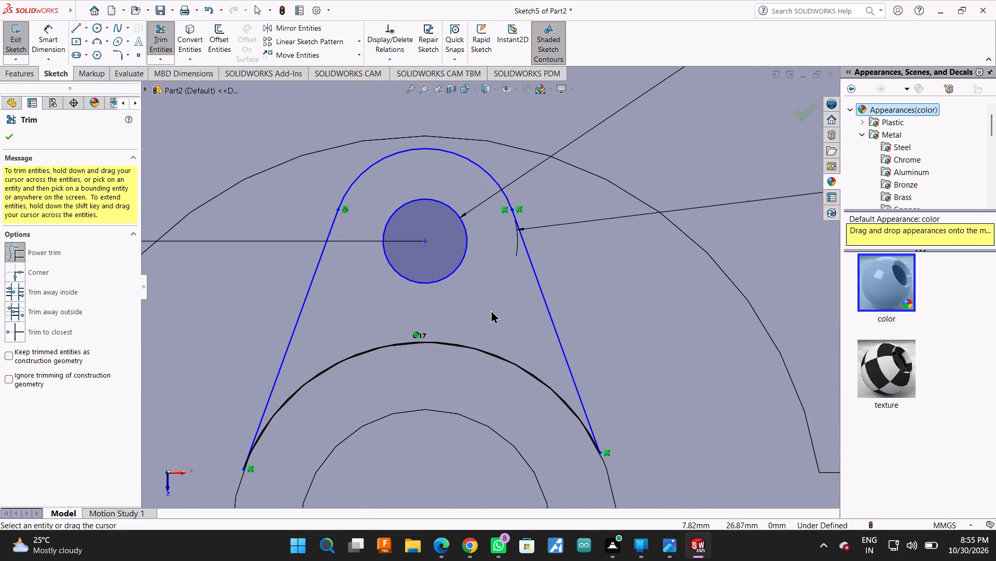
Examine the trimmed upper and lower lug profiles around the hub and finish trimming.
scroll(491, 310, "up", 4)
scroll(504, 346, "down", 4)
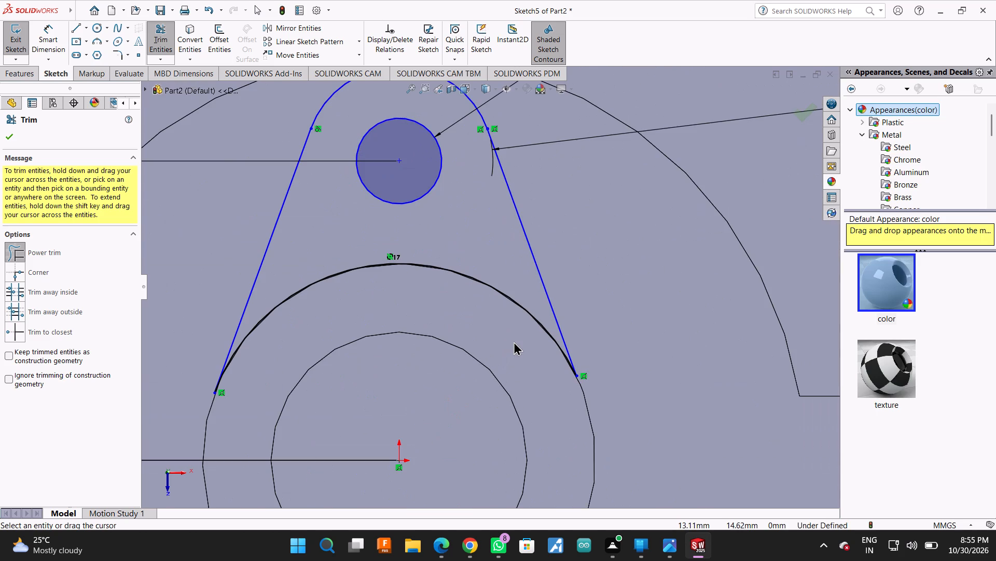
scroll(514, 341, "up", 3)
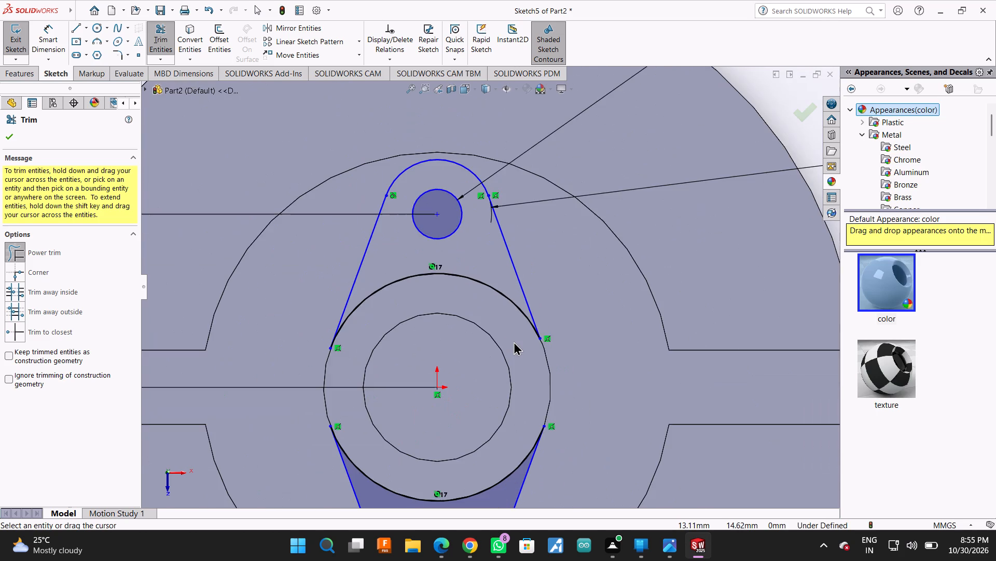
scroll(509, 351, "up", 2)
scroll(396, 414, "up", 2)
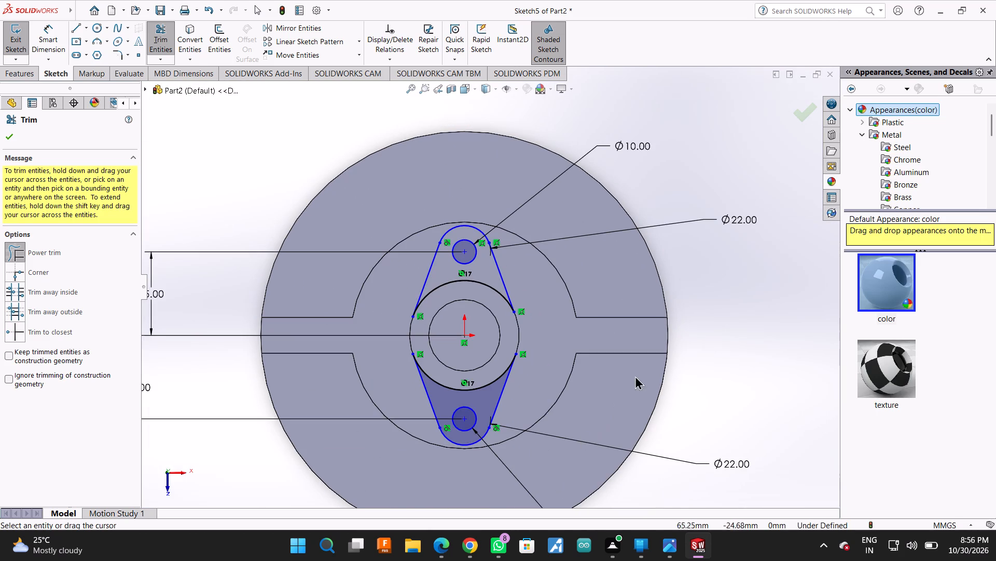
middle_click_drag(708, 325, 684, 354)
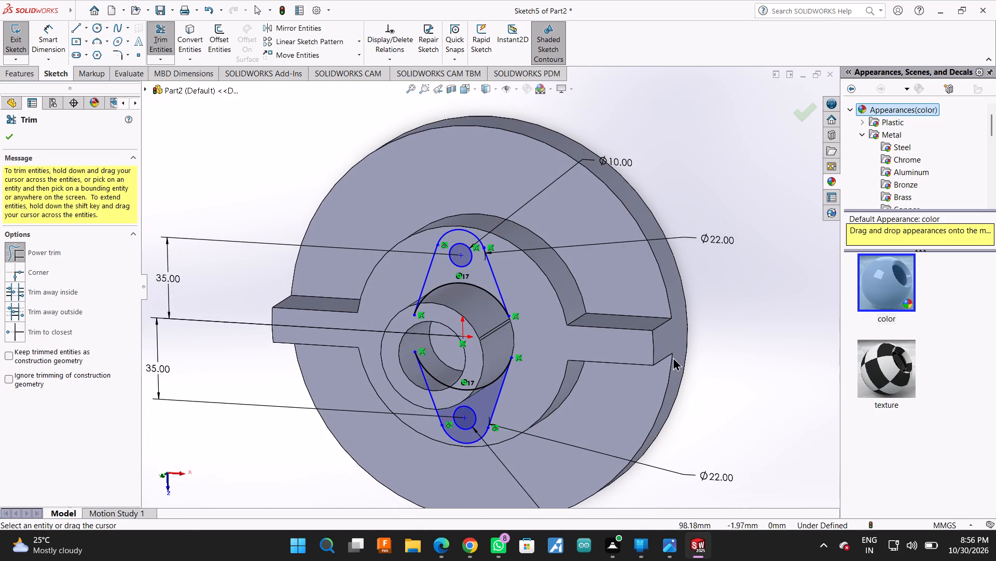
scroll(541, 330, "down", 1)
scroll(439, 299, "down", 4)
scroll(439, 299, "up", 3)
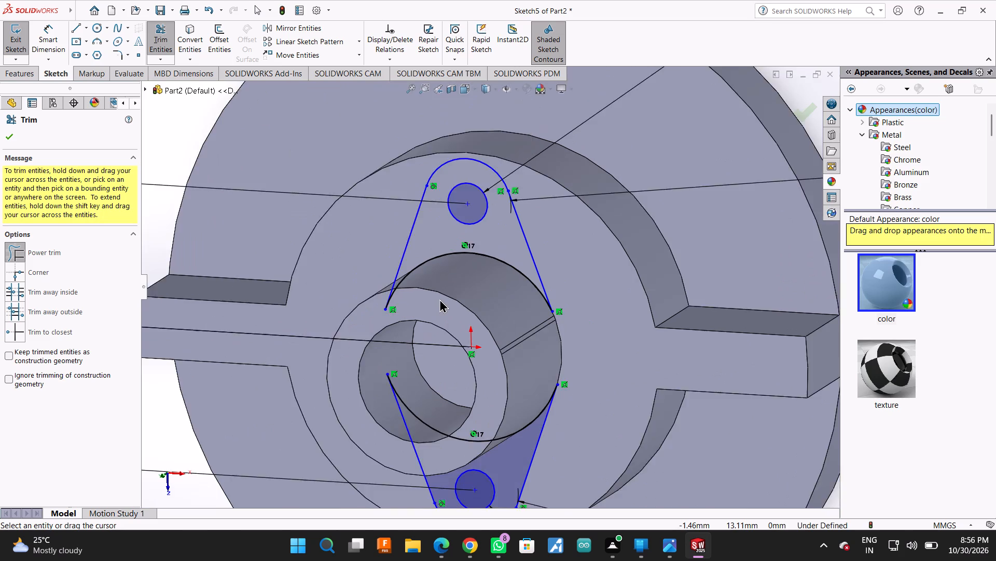
scroll(439, 299, "up", 2)
scroll(385, 345, "up", 1)
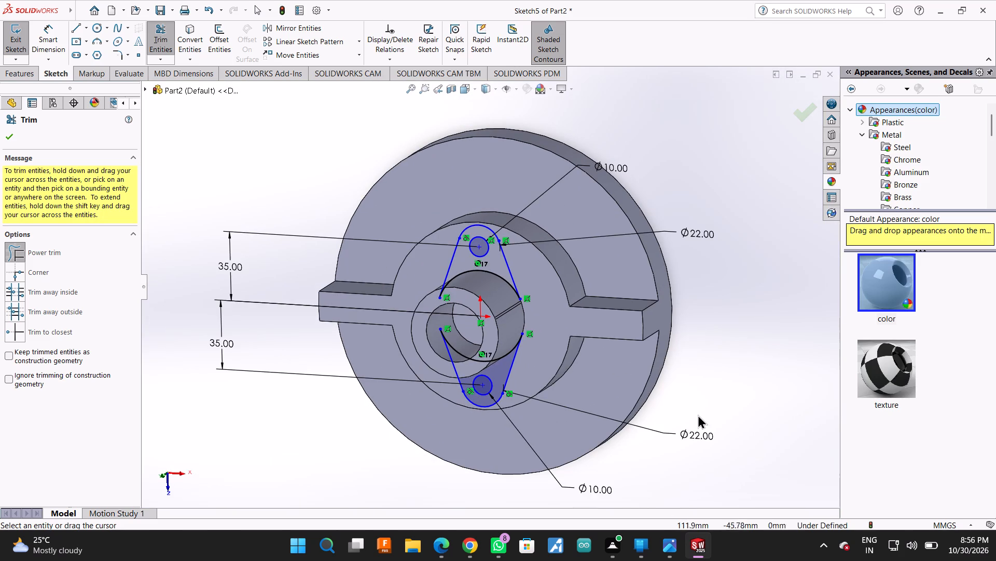
left_click(6, 142)
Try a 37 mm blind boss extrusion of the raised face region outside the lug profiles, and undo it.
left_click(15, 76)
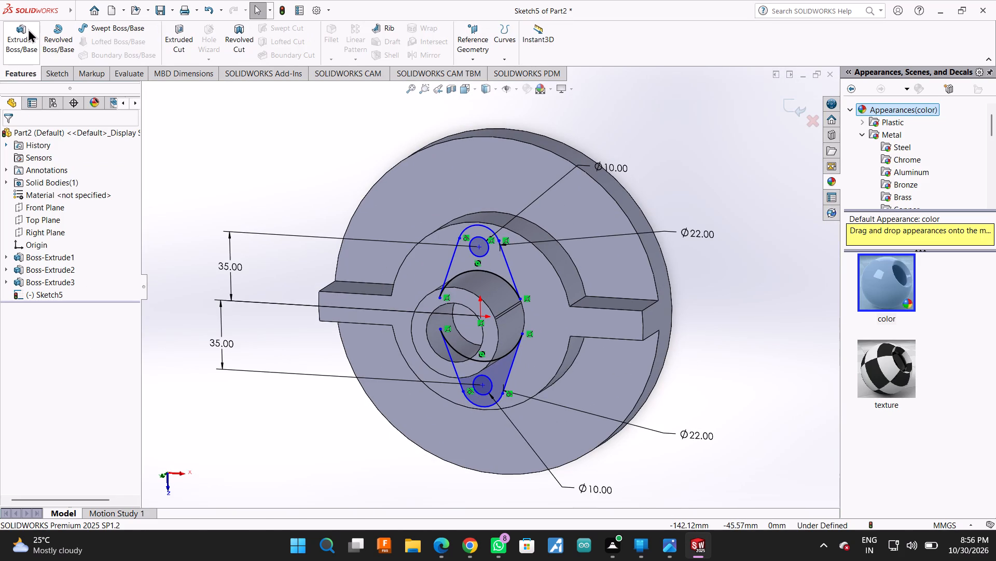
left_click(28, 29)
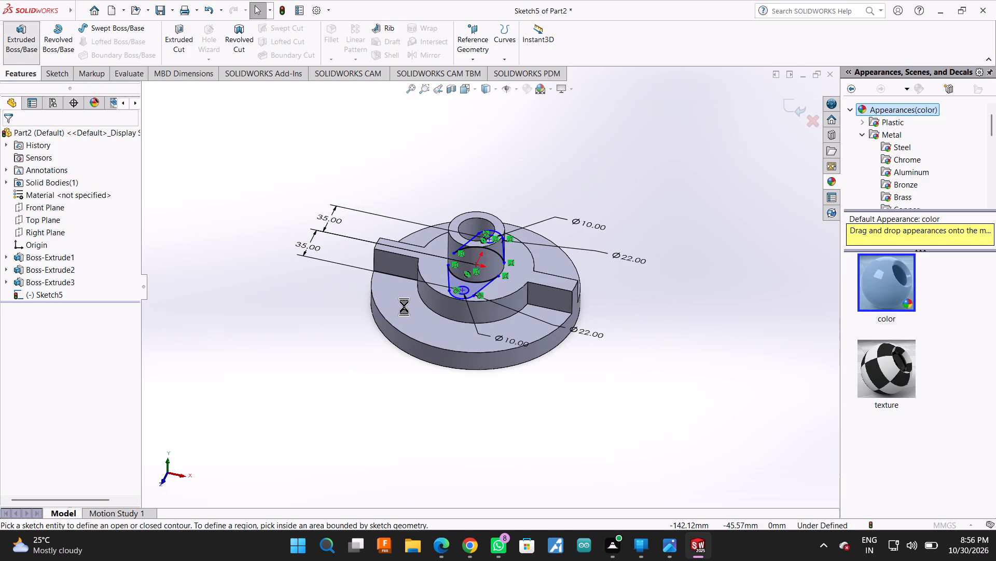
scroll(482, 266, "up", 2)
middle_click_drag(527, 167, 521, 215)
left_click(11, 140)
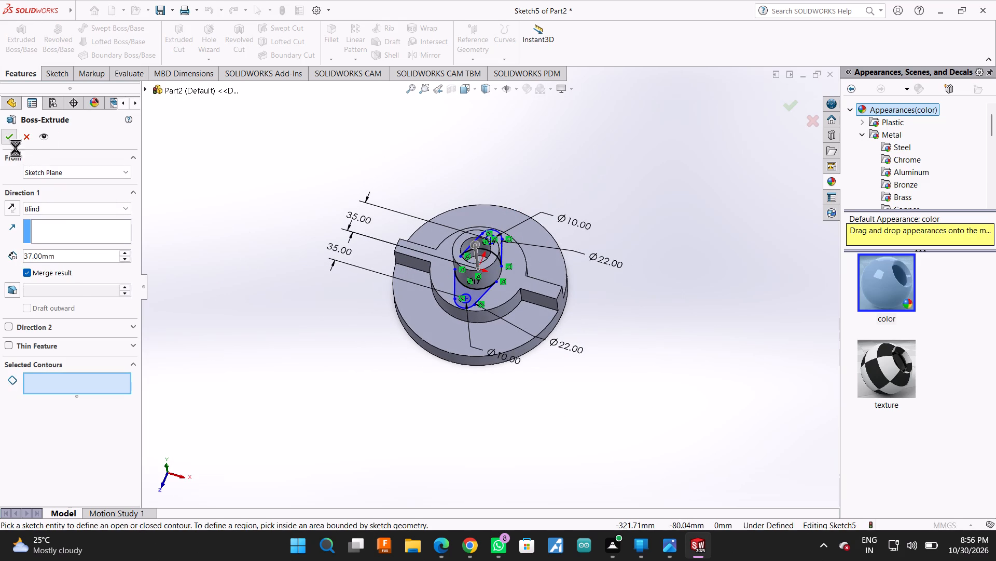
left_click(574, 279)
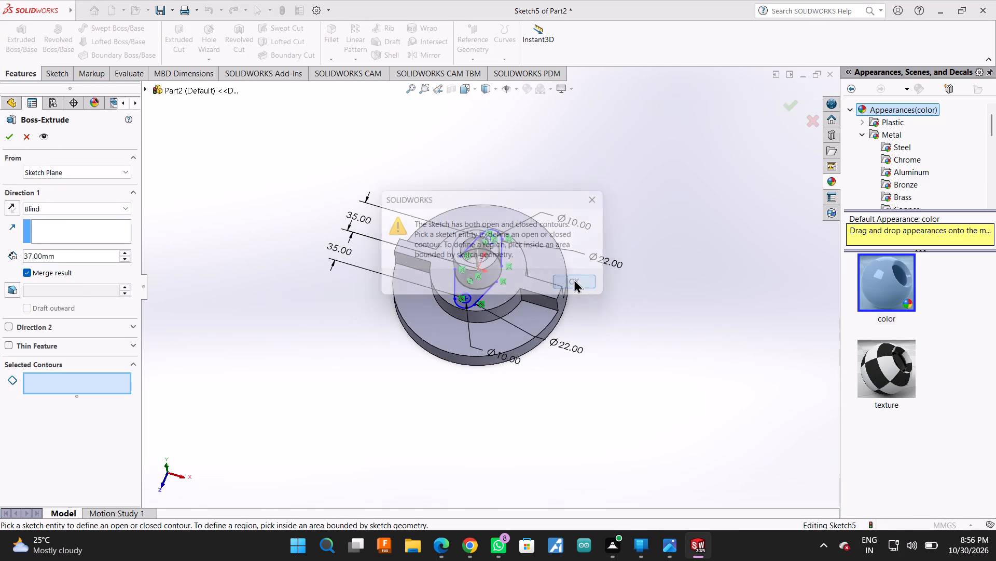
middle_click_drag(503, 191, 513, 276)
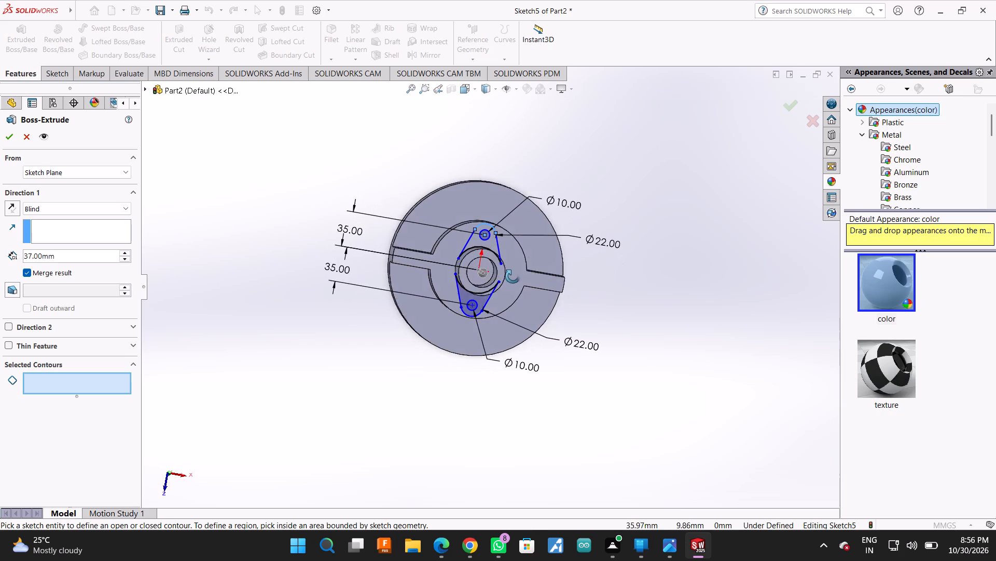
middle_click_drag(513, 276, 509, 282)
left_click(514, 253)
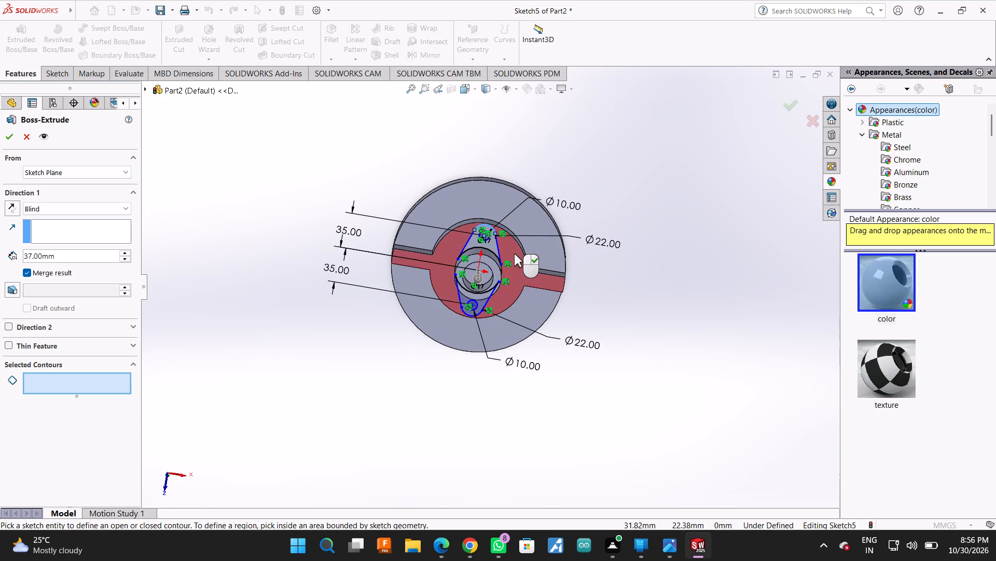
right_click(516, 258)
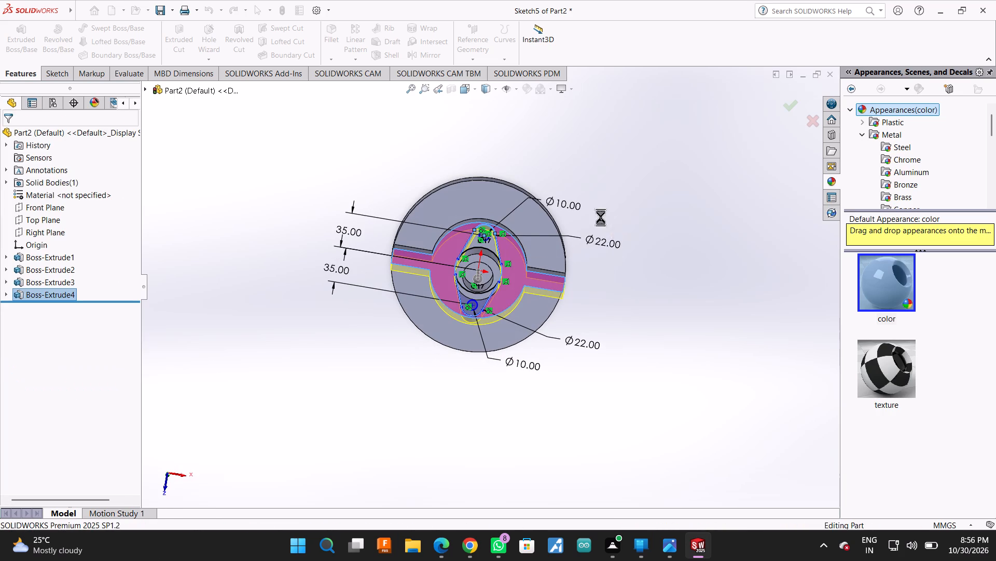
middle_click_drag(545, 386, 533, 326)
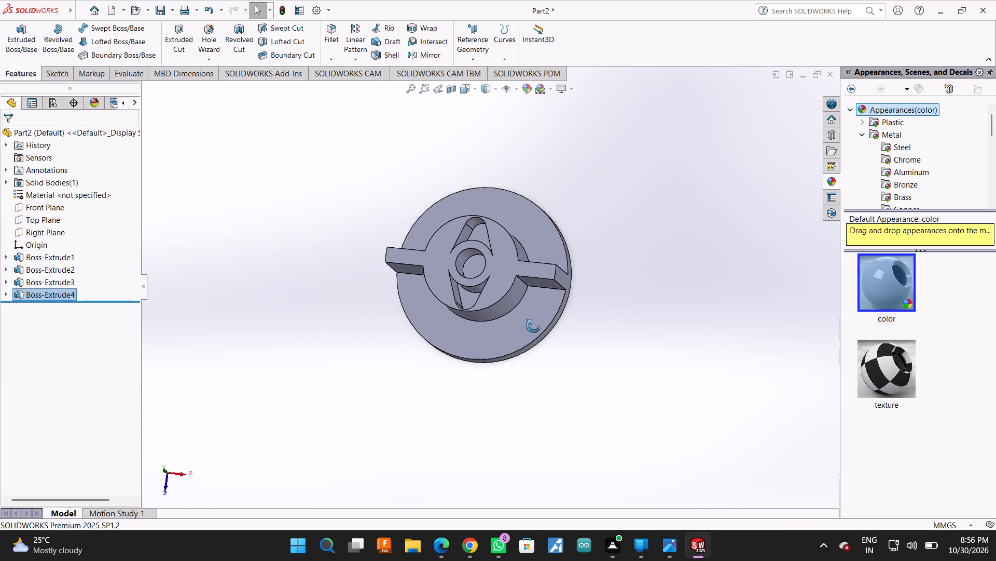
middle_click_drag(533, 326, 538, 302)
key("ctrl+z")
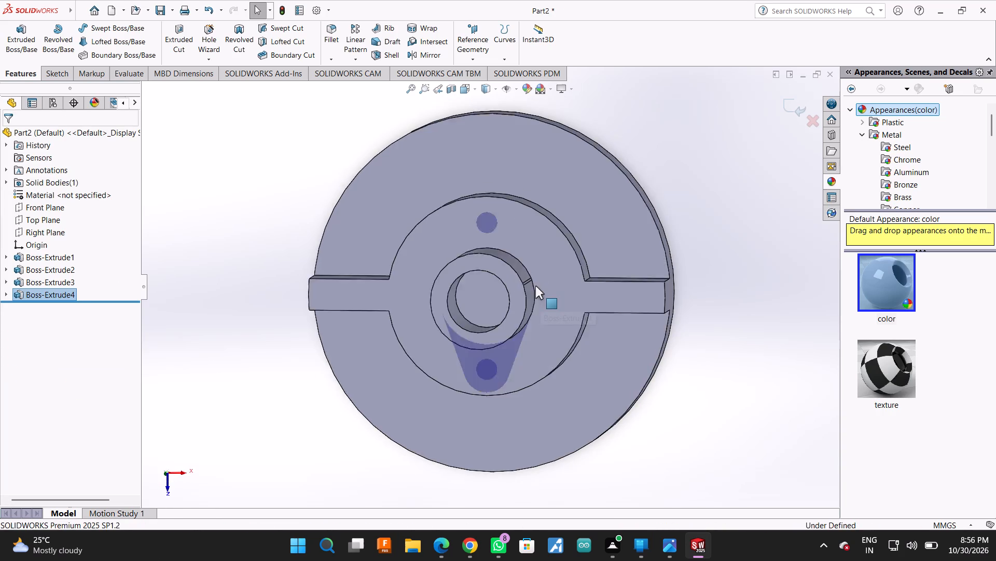
View the lug sketch face-on and examine the region between the upper lug's tangent lines and the hub.
left_click(548, 317)
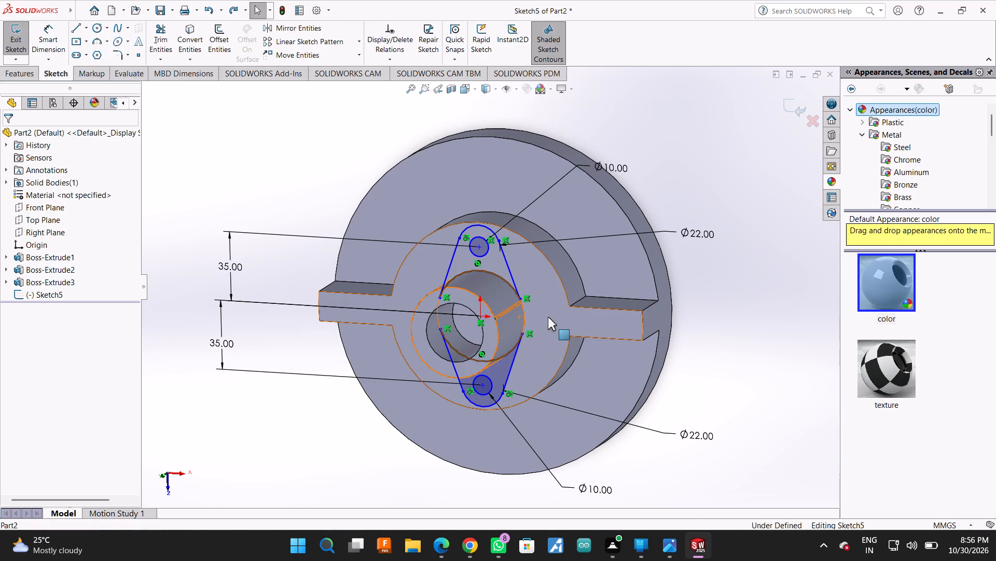
left_click(91, 270)
left_click(74, 269)
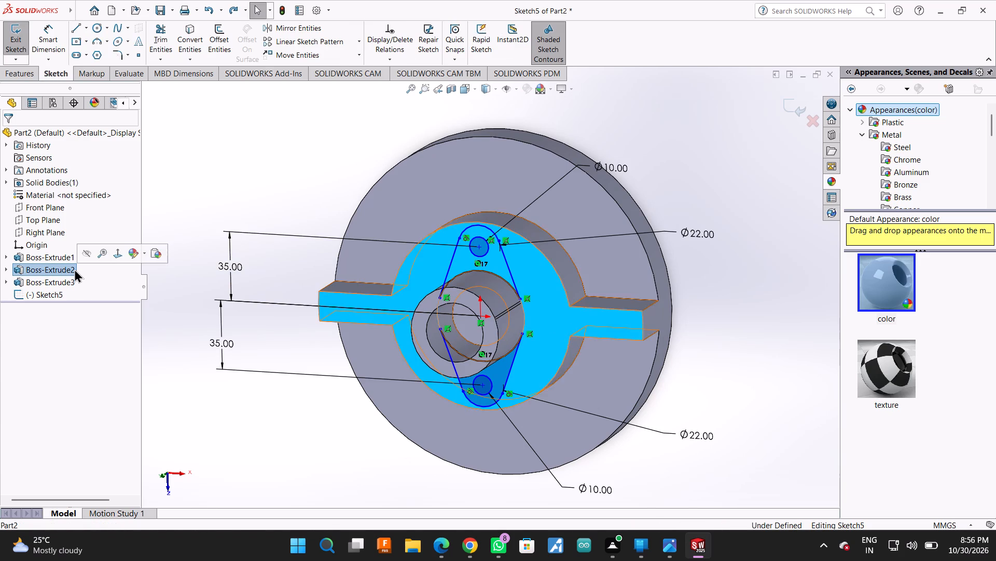
left_click(112, 257)
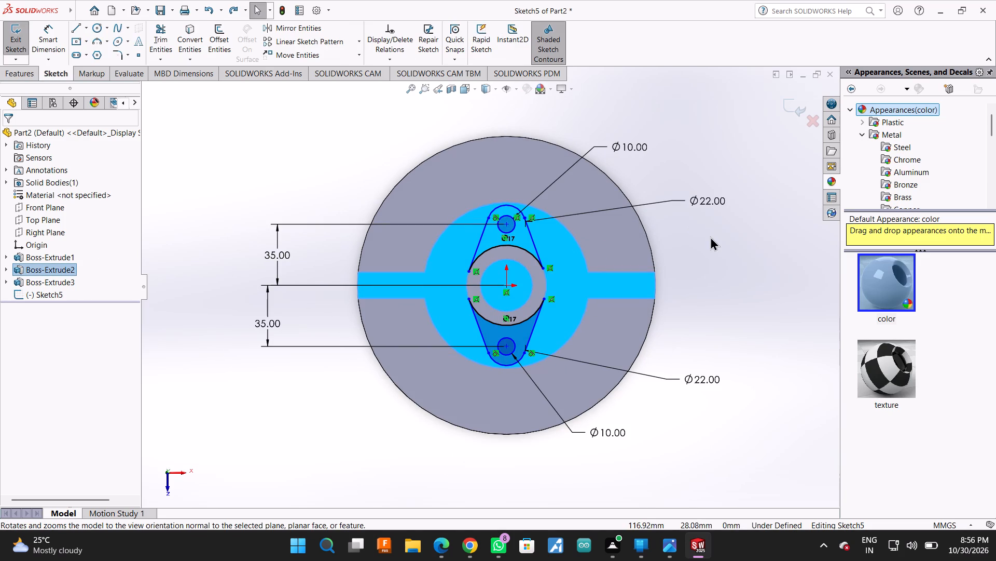
left_click(710, 236)
scroll(475, 218, "down", 3)
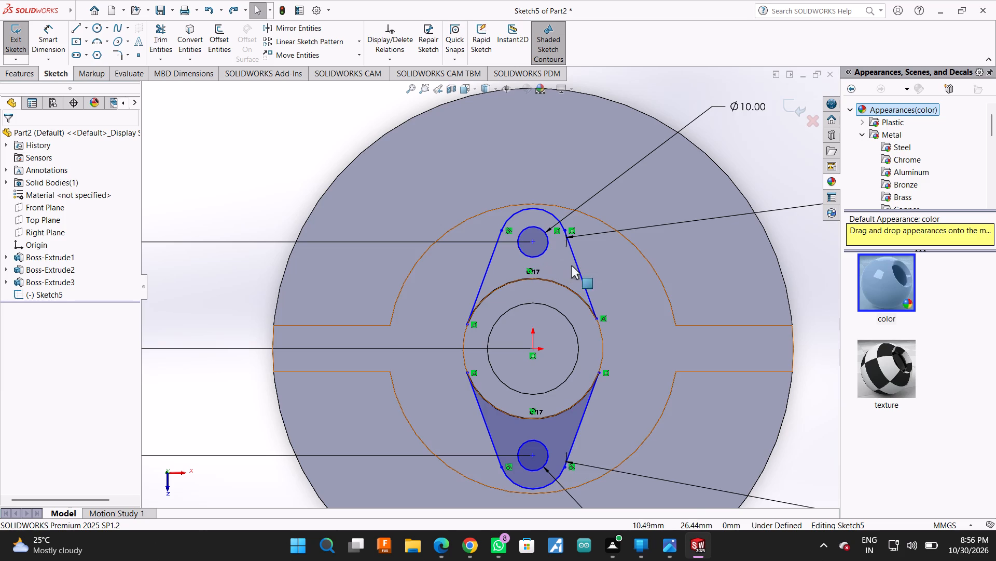
scroll(587, 320, "down", 1)
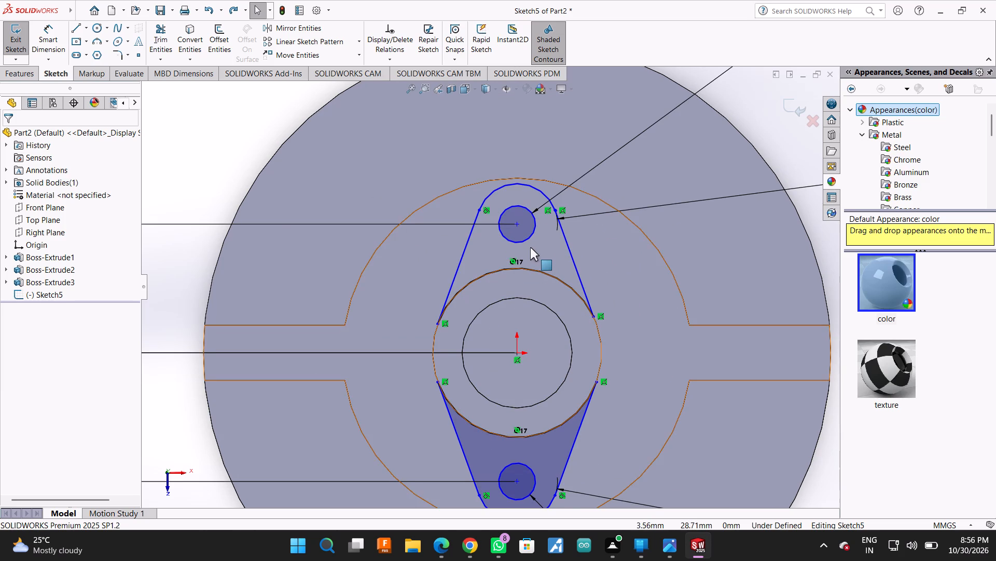
left_click(530, 247)
left_click(530, 247)
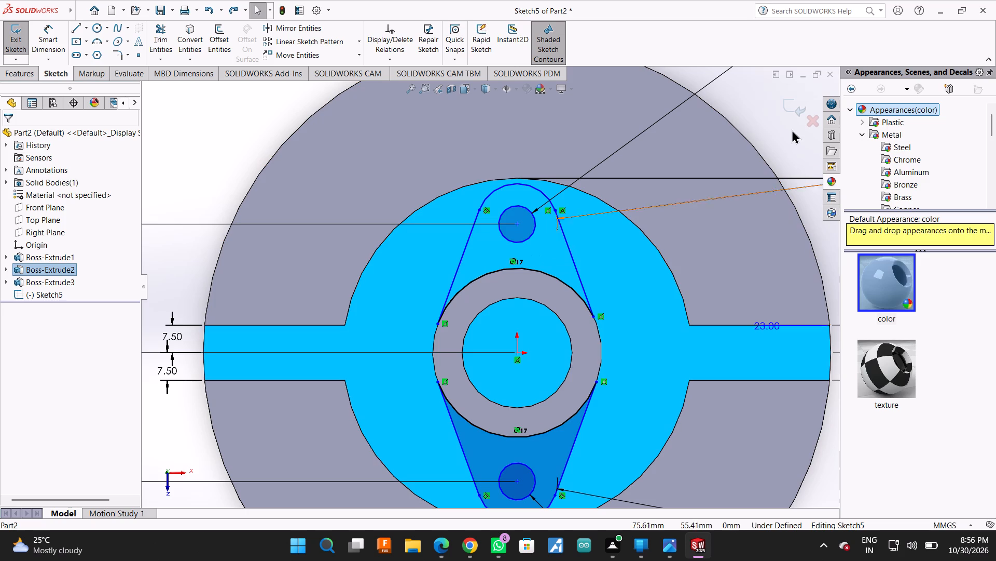
left_click(759, 105)
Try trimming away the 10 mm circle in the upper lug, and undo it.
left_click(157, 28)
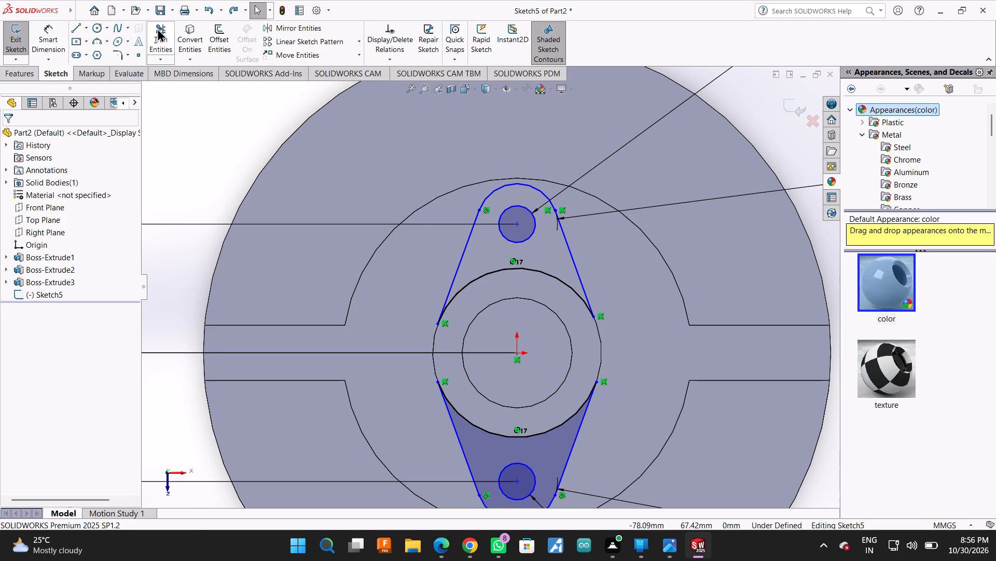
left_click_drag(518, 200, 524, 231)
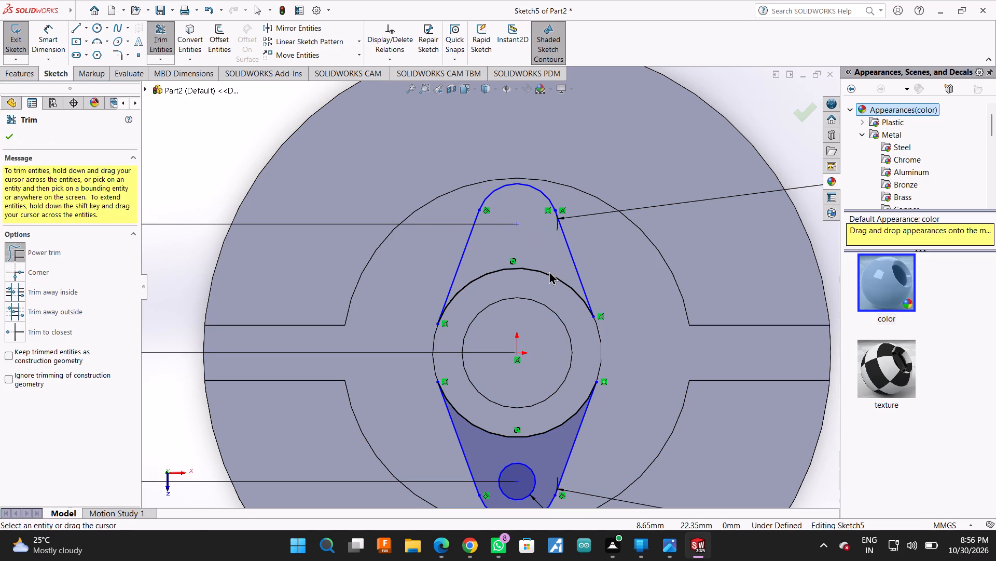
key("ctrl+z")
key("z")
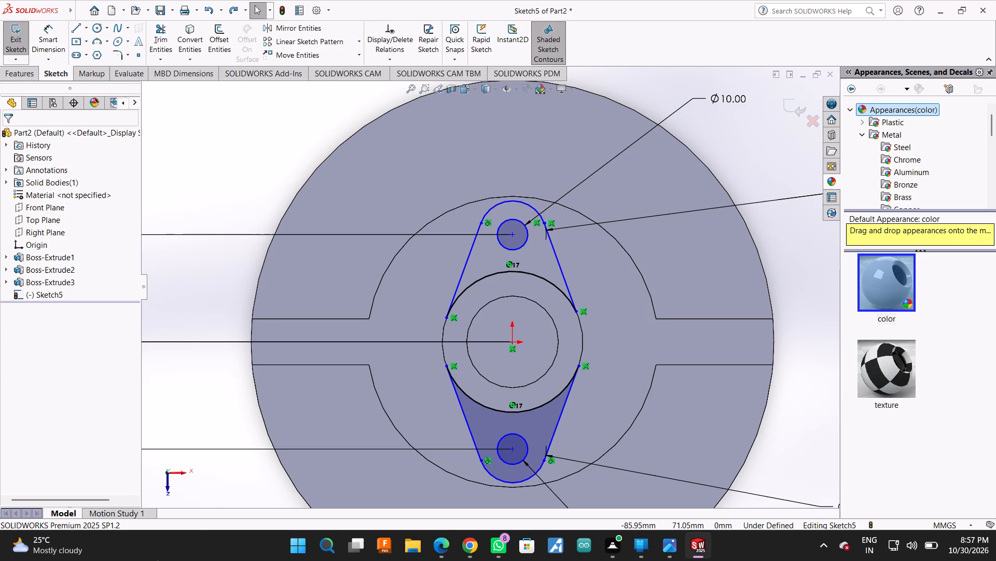
Examine the upper lug profile closely, checking where its end arc meets both tangent lines.
scroll(158, 560, "down", 1)
scroll(658, 130, "down", 1)
scroll(513, 239, "down", 2)
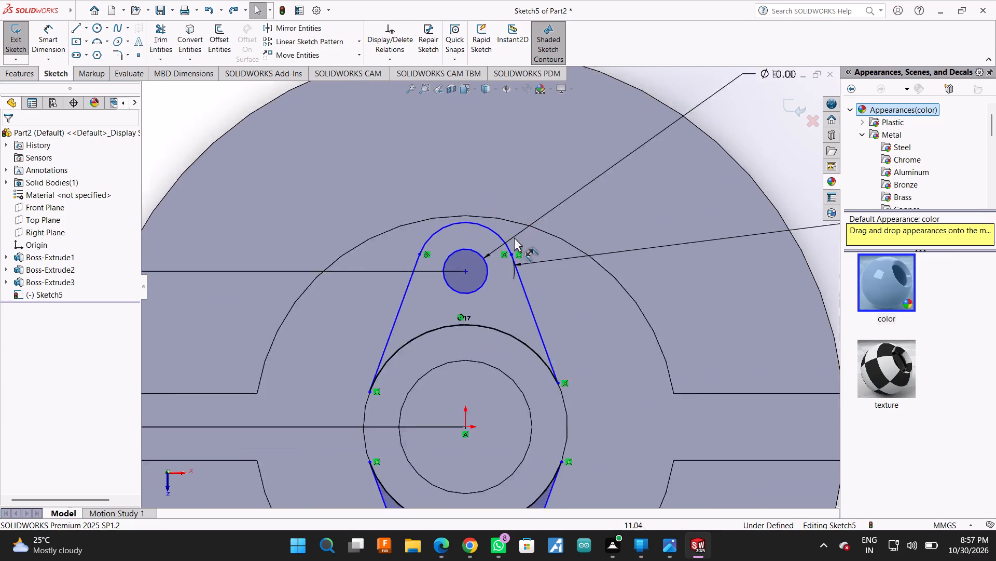
scroll(514, 237, "down", 3)
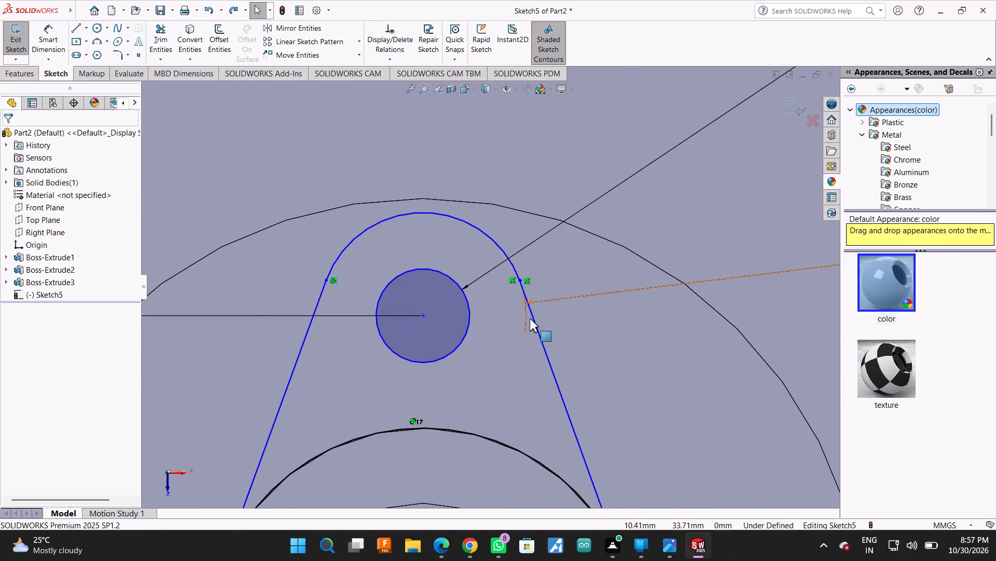
scroll(530, 318, "down", 9)
scroll(529, 269, "up", 11)
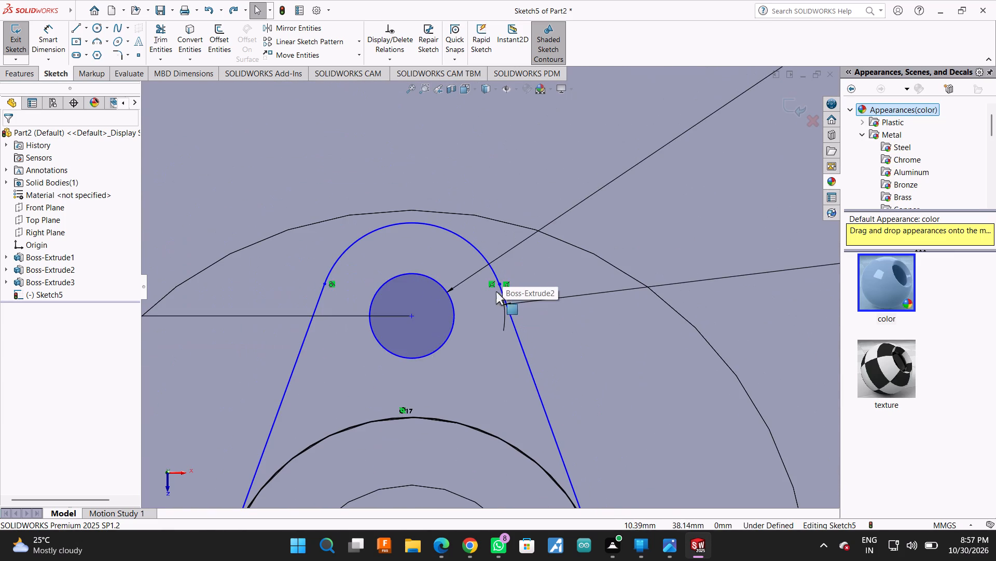
scroll(310, 290, "down", 2)
scroll(370, 284, "down", 6)
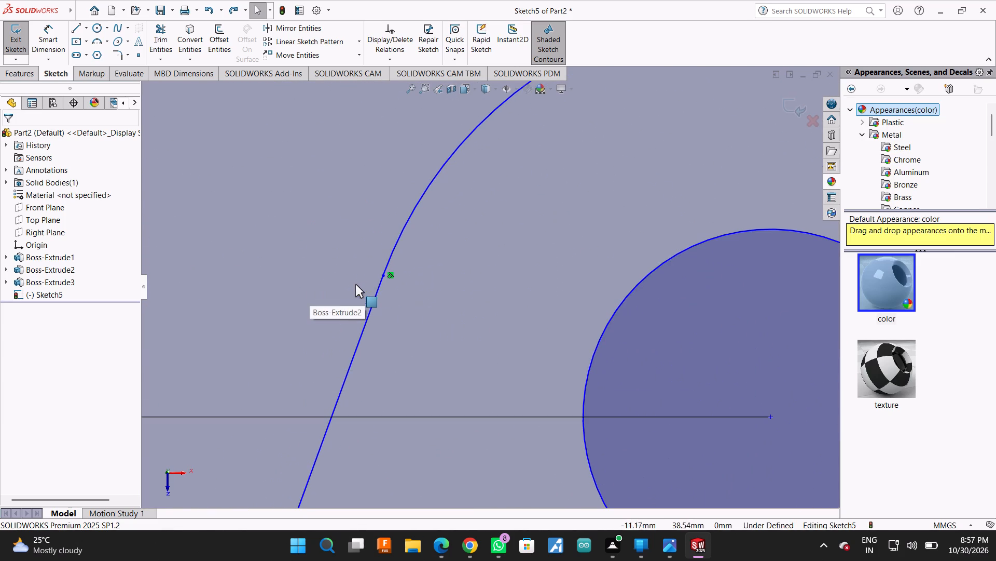
scroll(365, 284, "up", 6)
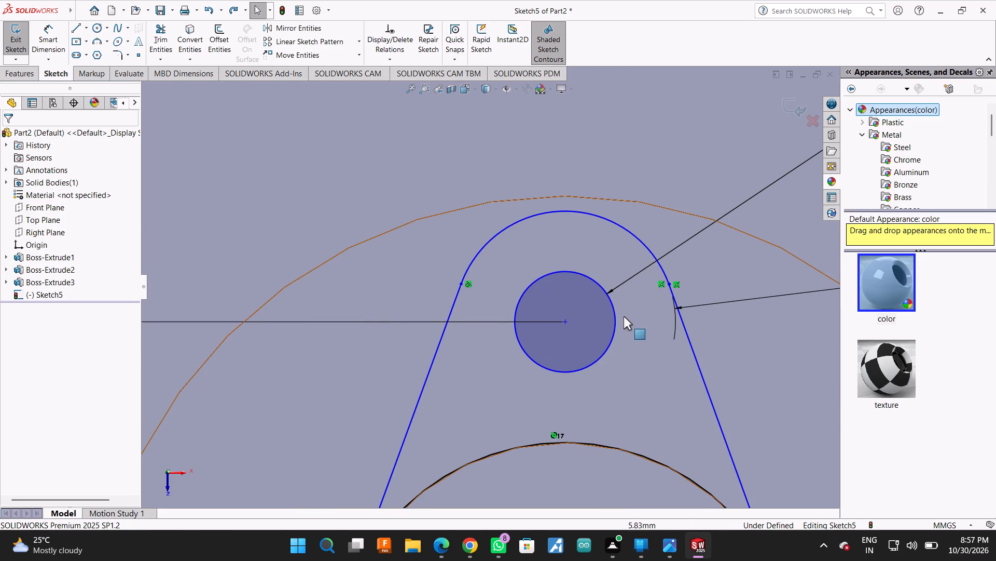
scroll(691, 307, "down", 1)
scroll(585, 388, "down", 1)
scroll(569, 394, "up", 3)
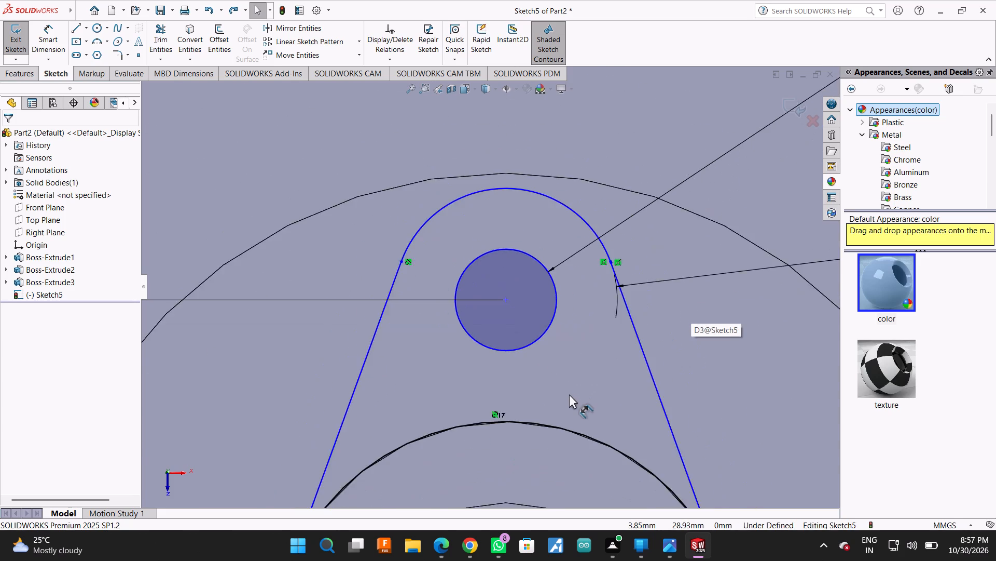
scroll(569, 394, "up", 3)
scroll(411, 445, "down", 2)
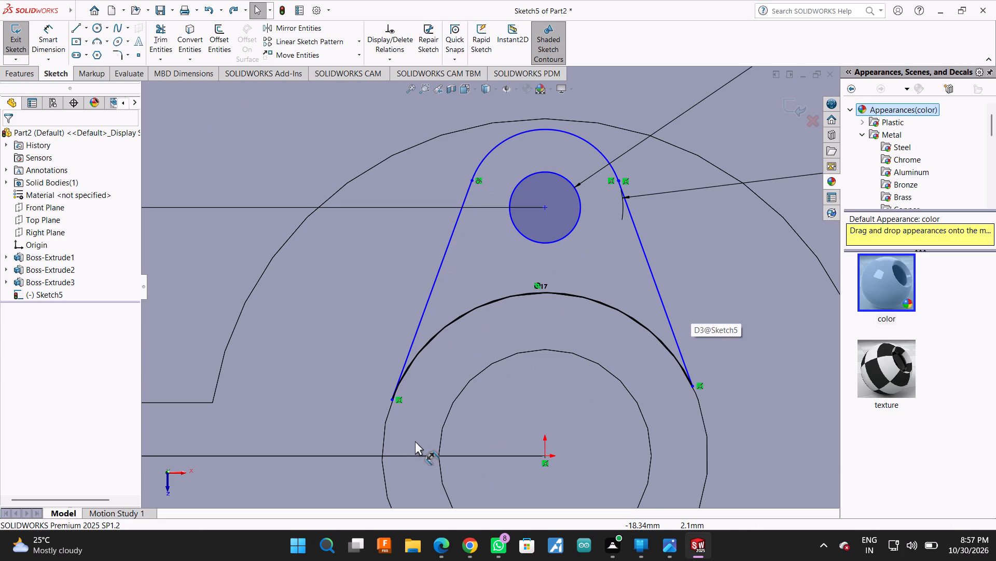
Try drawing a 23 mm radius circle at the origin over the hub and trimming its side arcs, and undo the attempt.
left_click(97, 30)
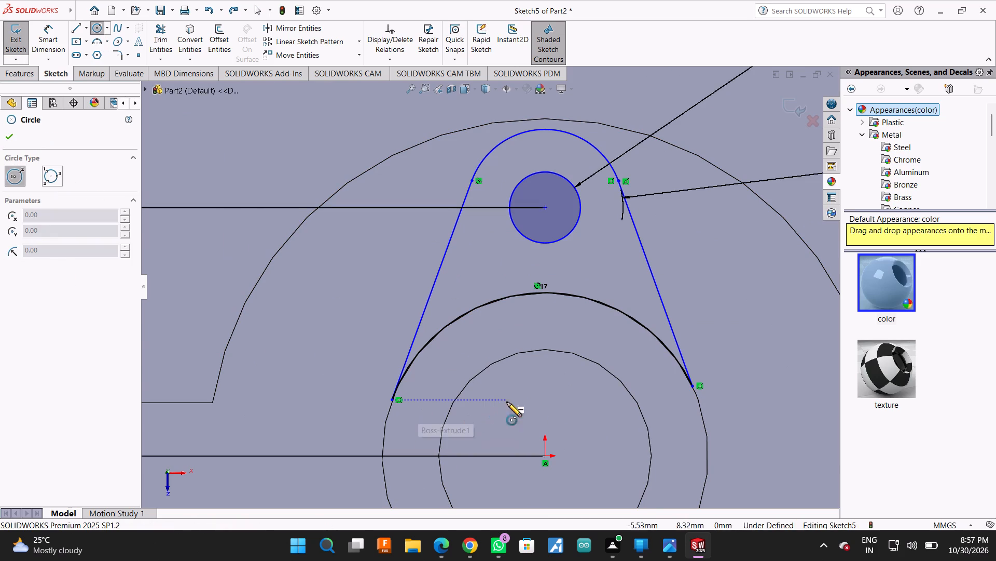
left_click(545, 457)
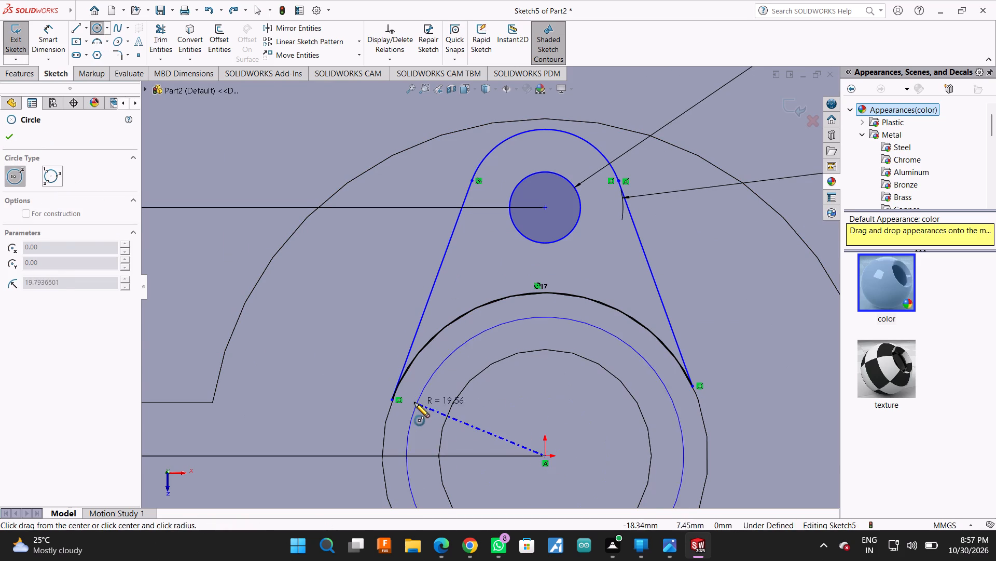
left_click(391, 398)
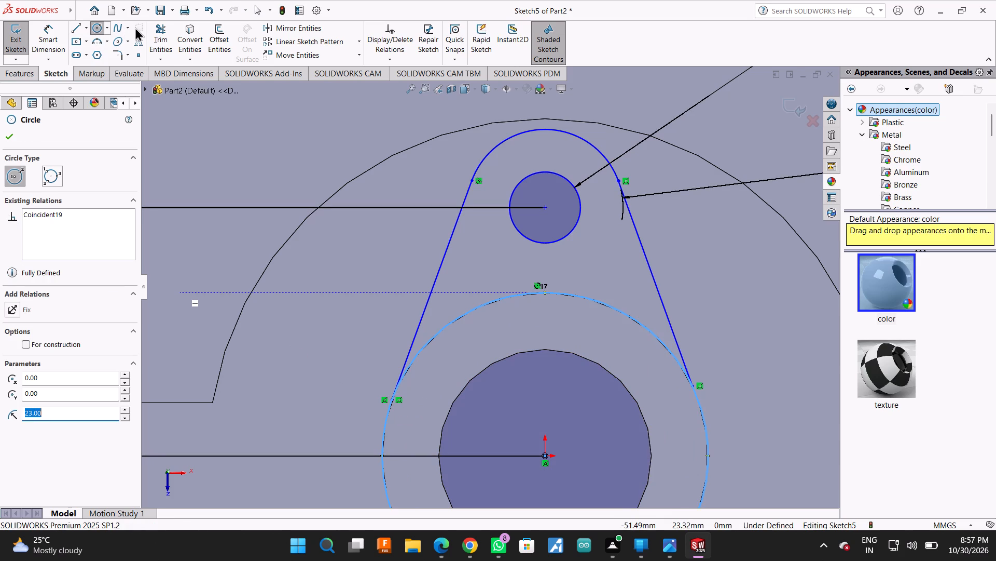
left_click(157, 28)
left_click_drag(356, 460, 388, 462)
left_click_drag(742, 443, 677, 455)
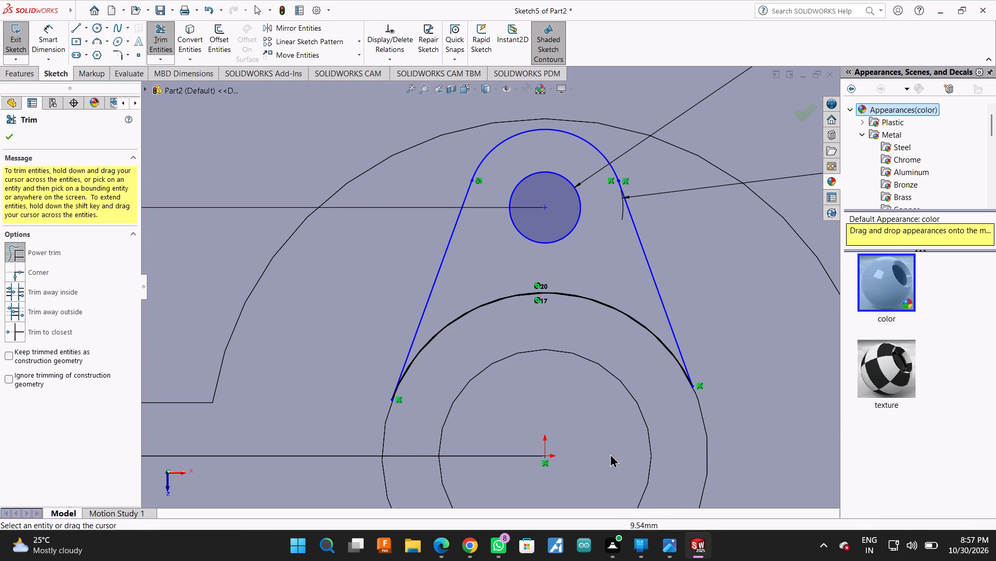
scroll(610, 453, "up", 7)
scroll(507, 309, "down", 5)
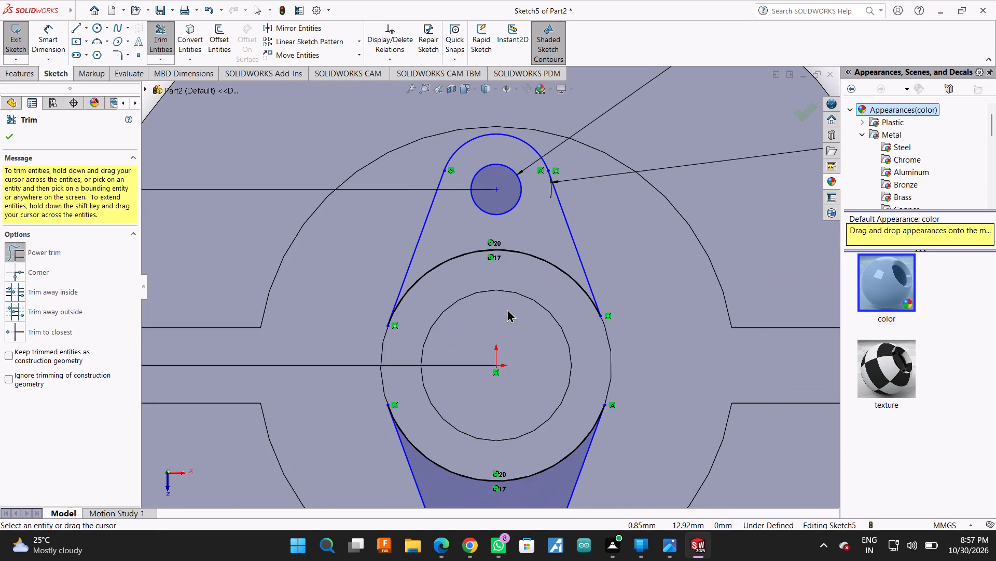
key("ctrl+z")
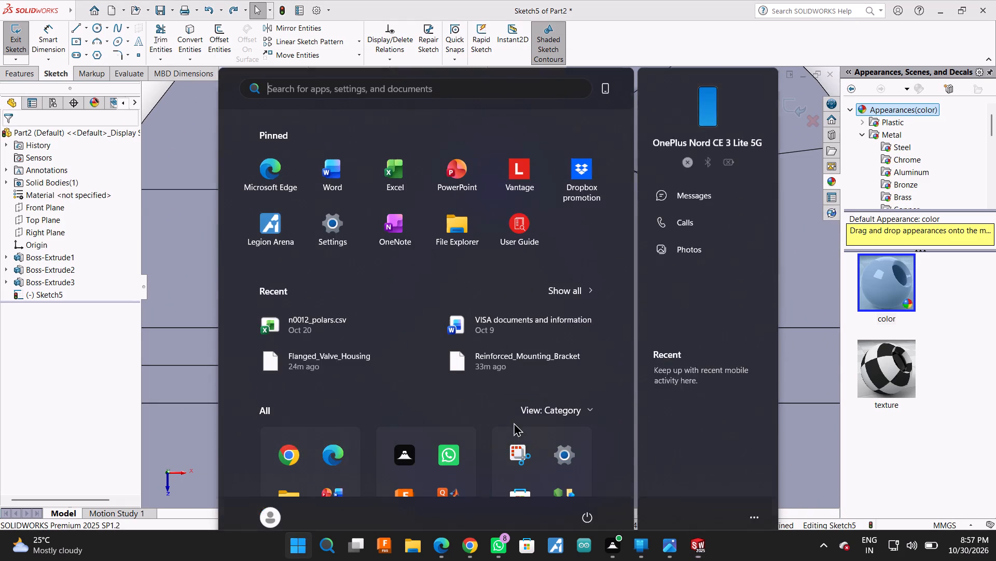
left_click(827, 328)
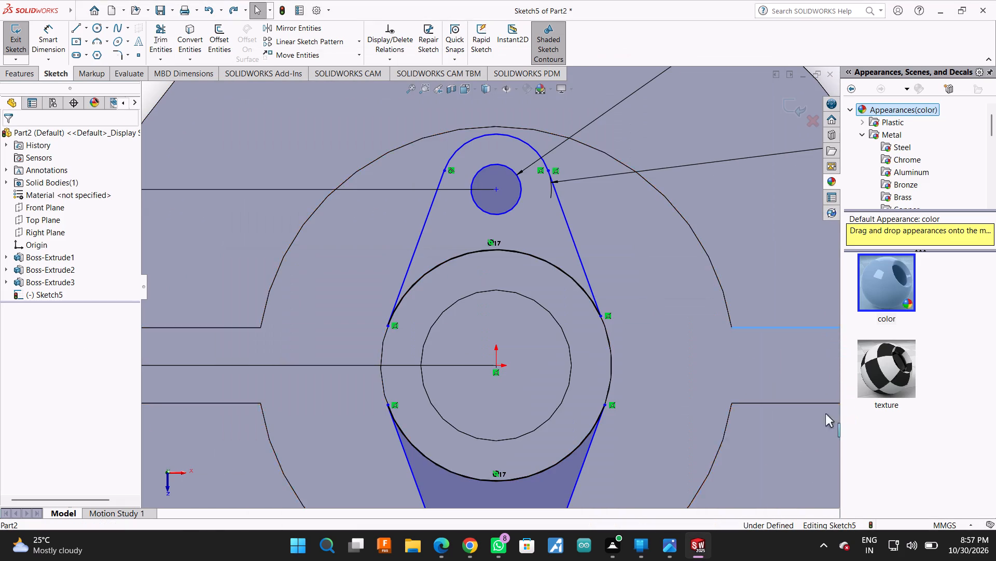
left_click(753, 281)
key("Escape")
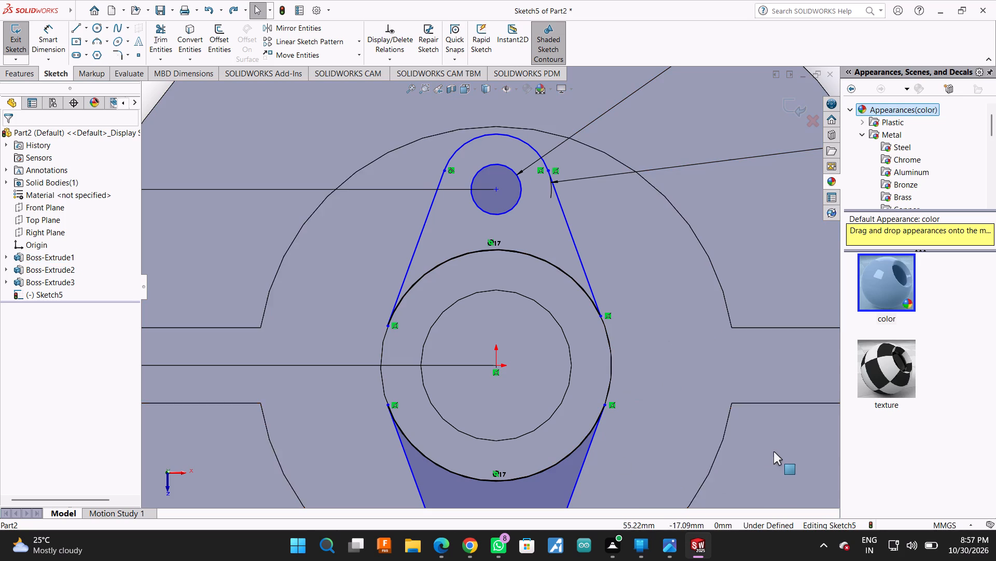
Trim away the outer end arc of the upper lug profile between its two tangent lines.
scroll(512, 218, "down", 4)
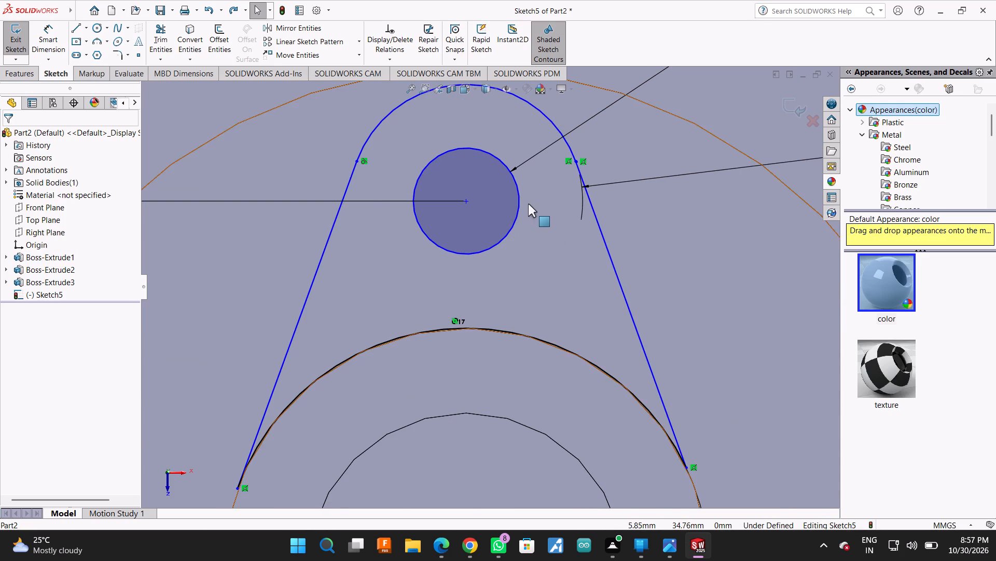
scroll(528, 205, "up", 1)
scroll(618, 198, "up", 2)
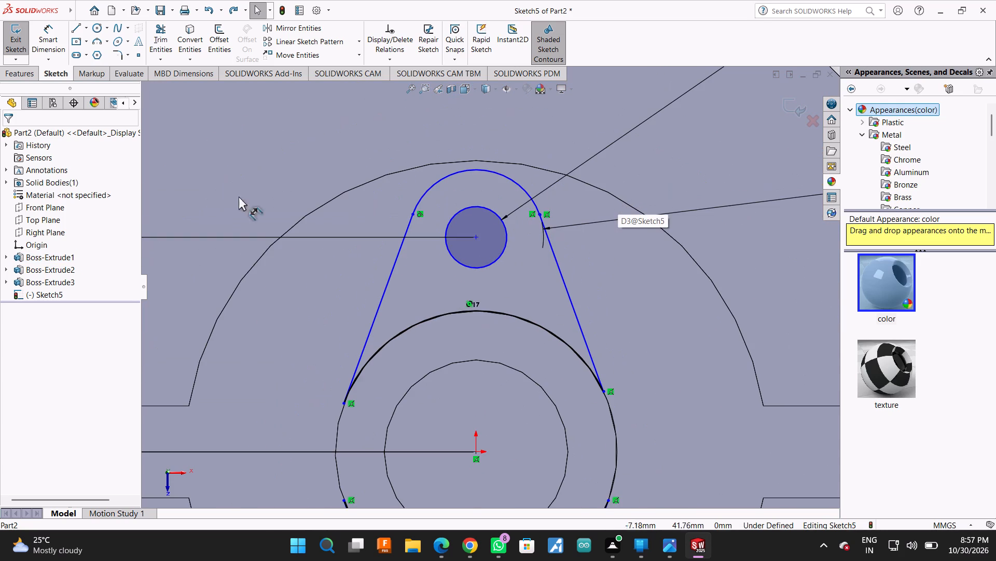
left_click(154, 31)
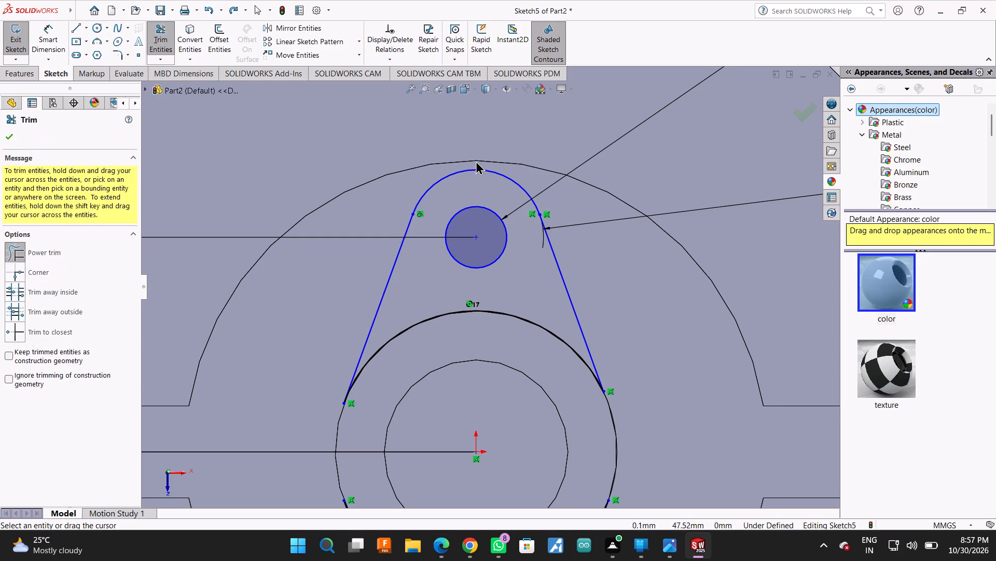
left_click_drag(475, 161, 500, 203)
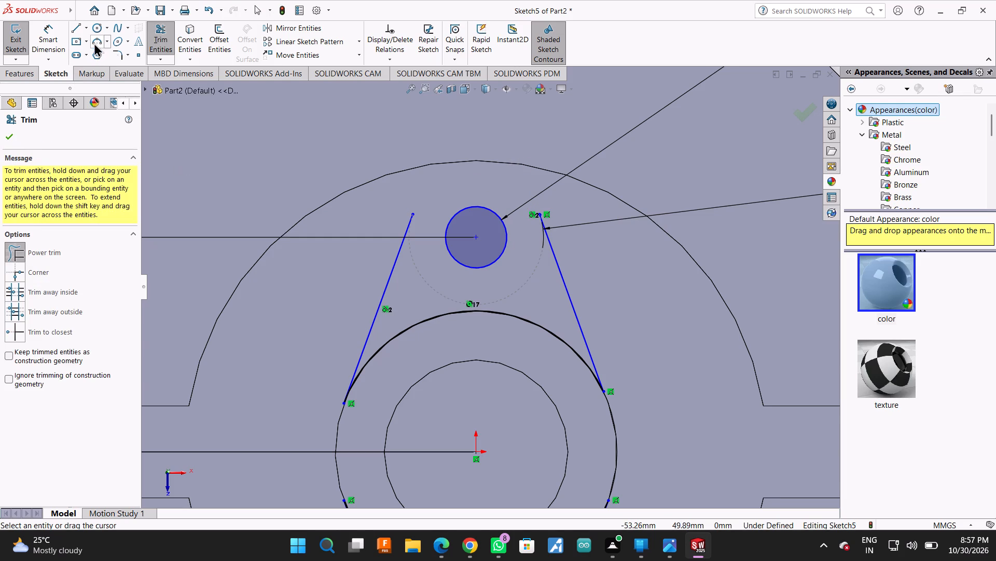
Draw a three-point arc of about 11 mm radius joining the upper ends of the upper lug's two tangent lines.
left_click(94, 39)
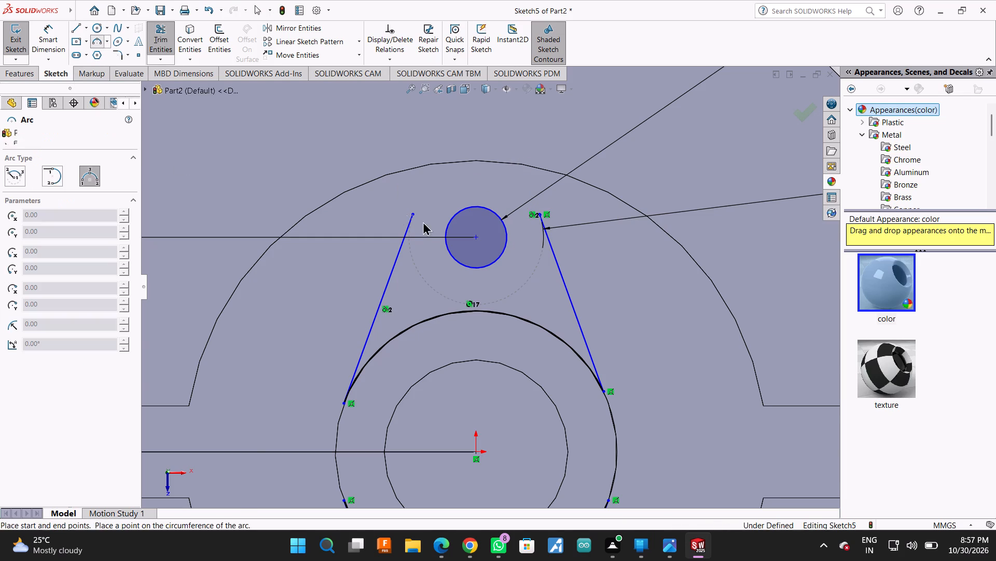
left_click(413, 212)
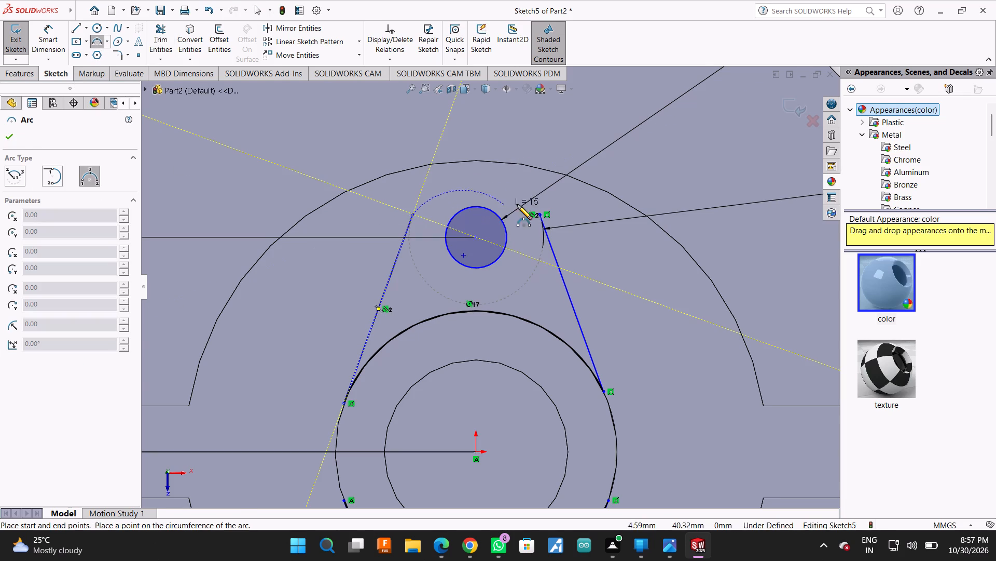
left_click(542, 214)
left_click(503, 175)
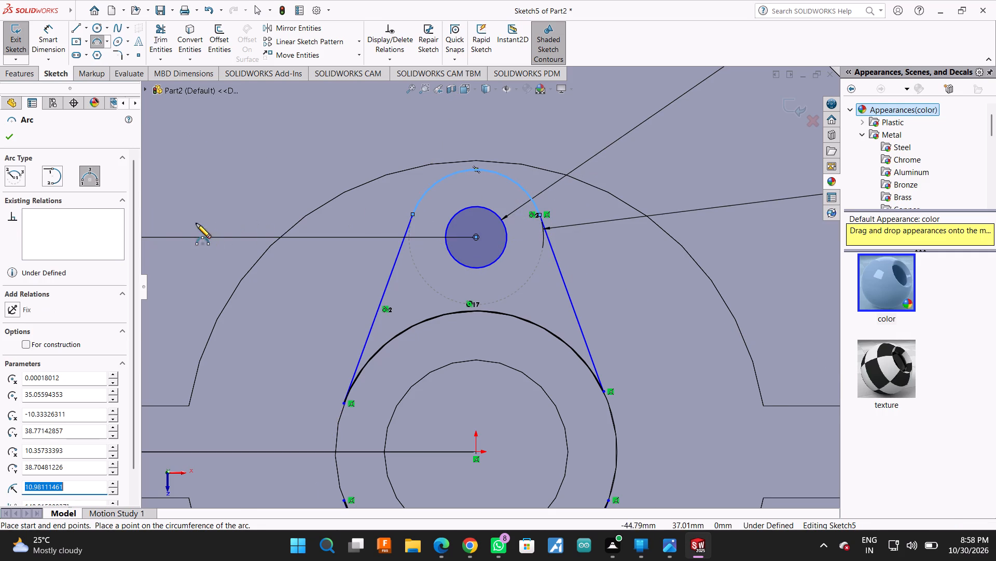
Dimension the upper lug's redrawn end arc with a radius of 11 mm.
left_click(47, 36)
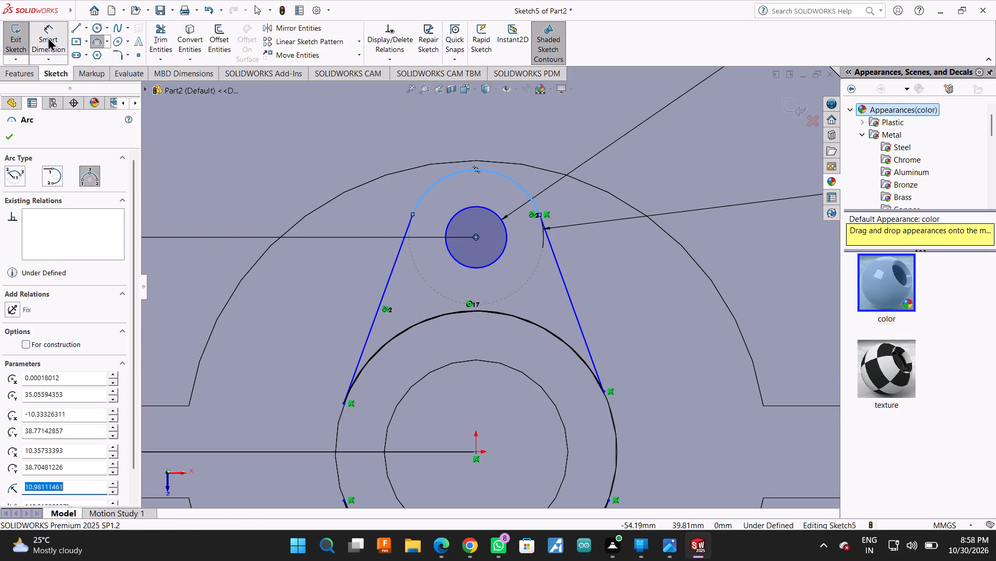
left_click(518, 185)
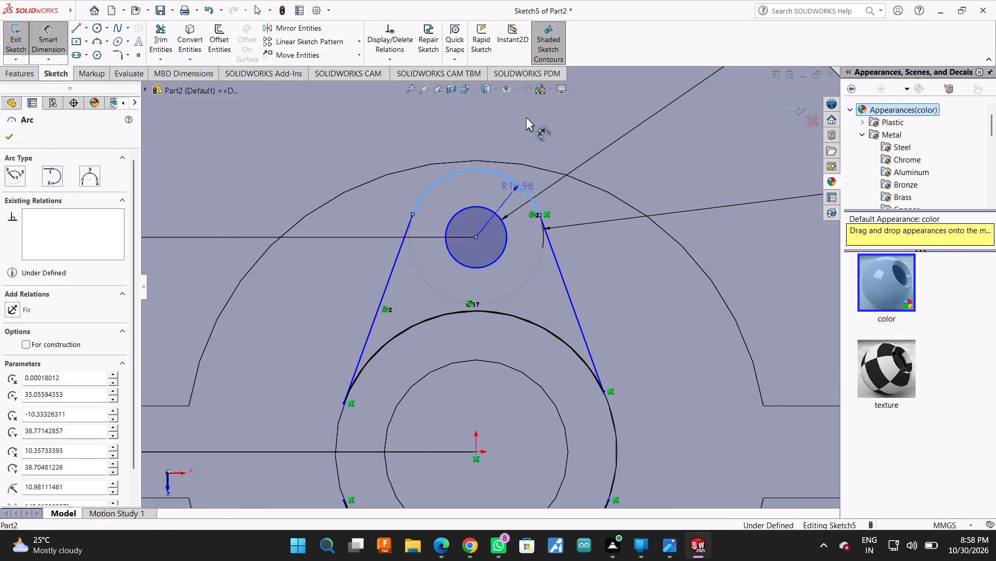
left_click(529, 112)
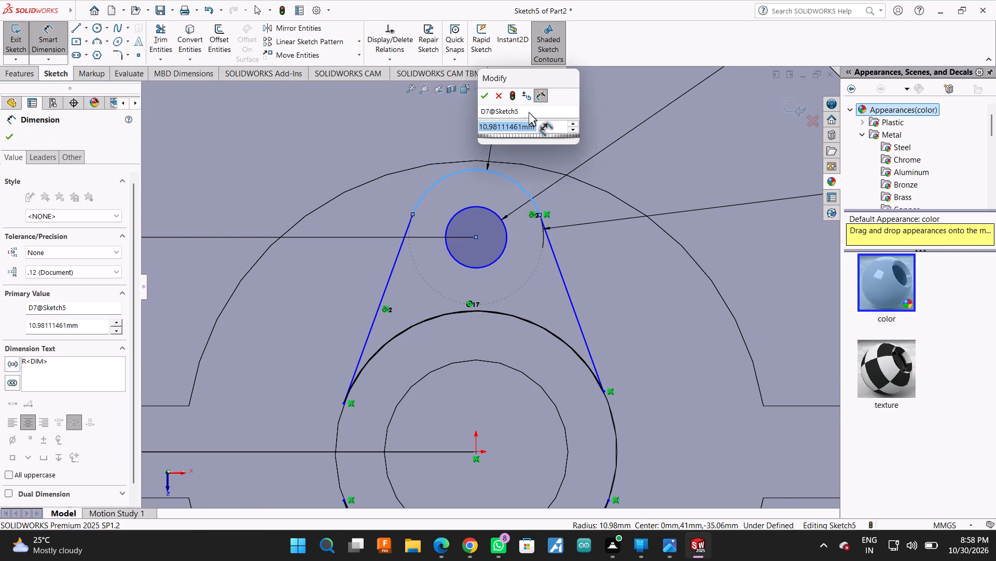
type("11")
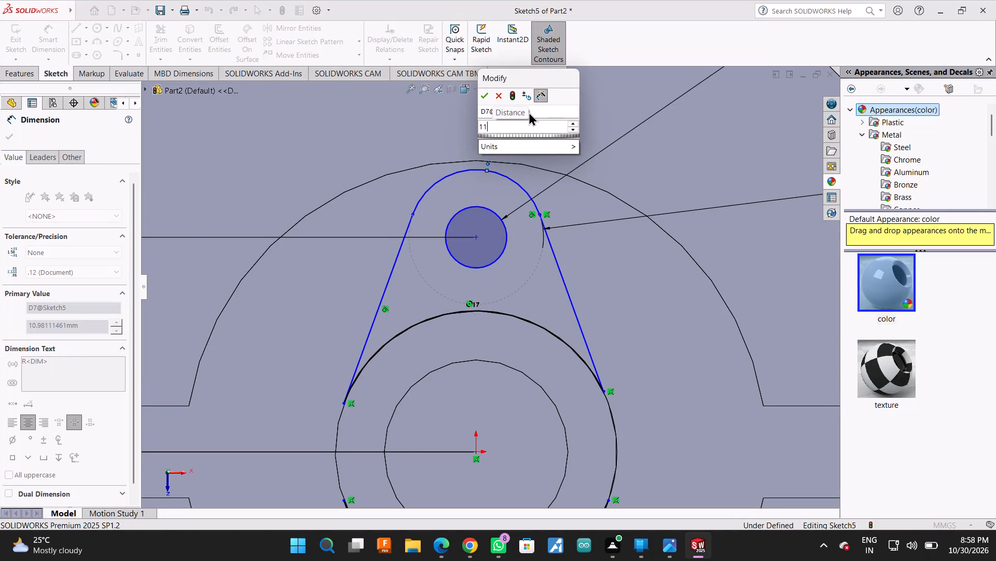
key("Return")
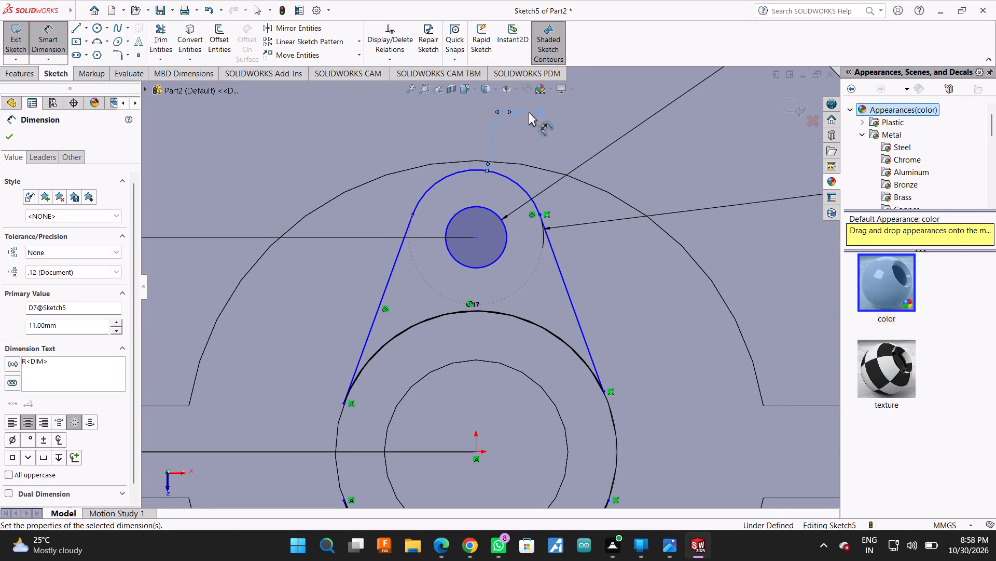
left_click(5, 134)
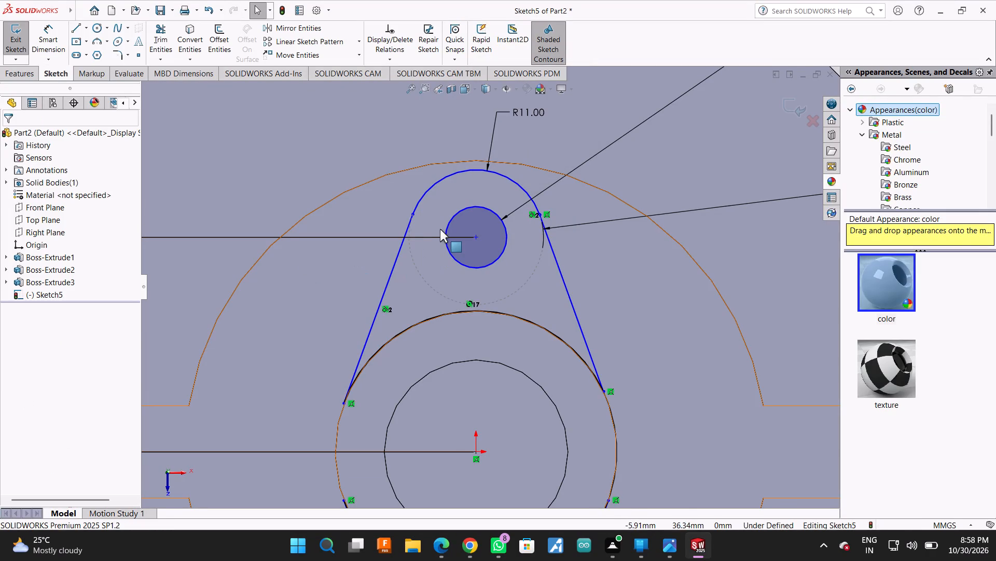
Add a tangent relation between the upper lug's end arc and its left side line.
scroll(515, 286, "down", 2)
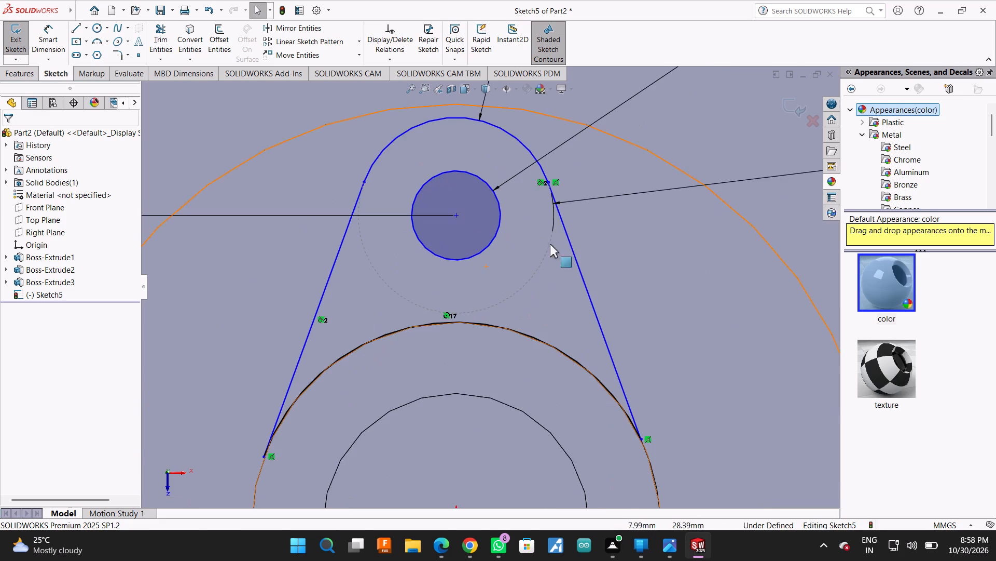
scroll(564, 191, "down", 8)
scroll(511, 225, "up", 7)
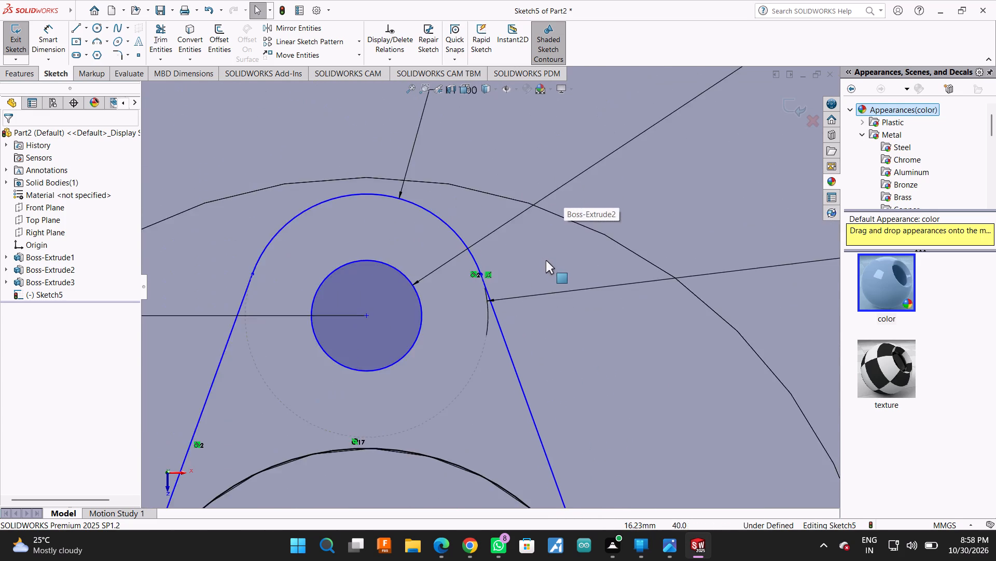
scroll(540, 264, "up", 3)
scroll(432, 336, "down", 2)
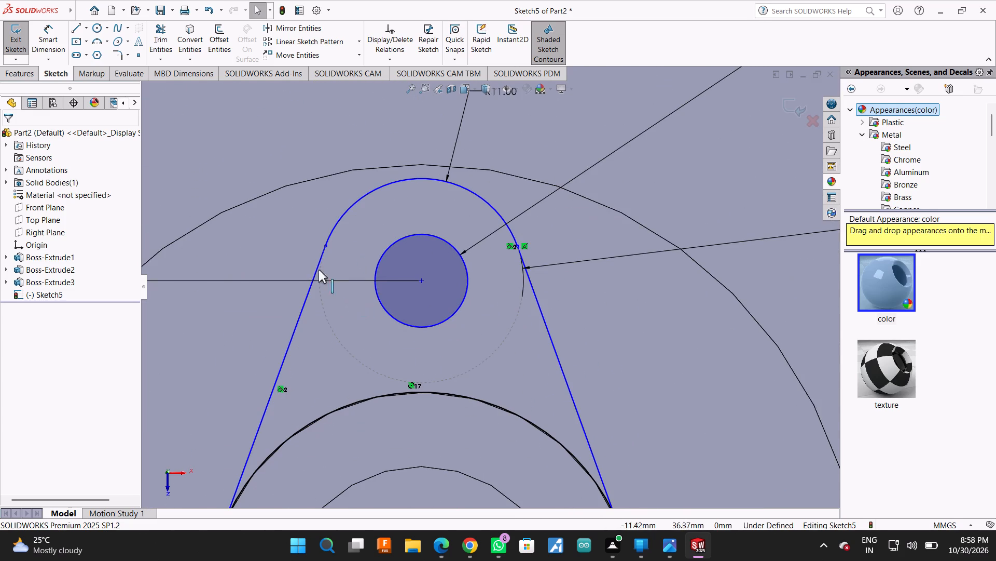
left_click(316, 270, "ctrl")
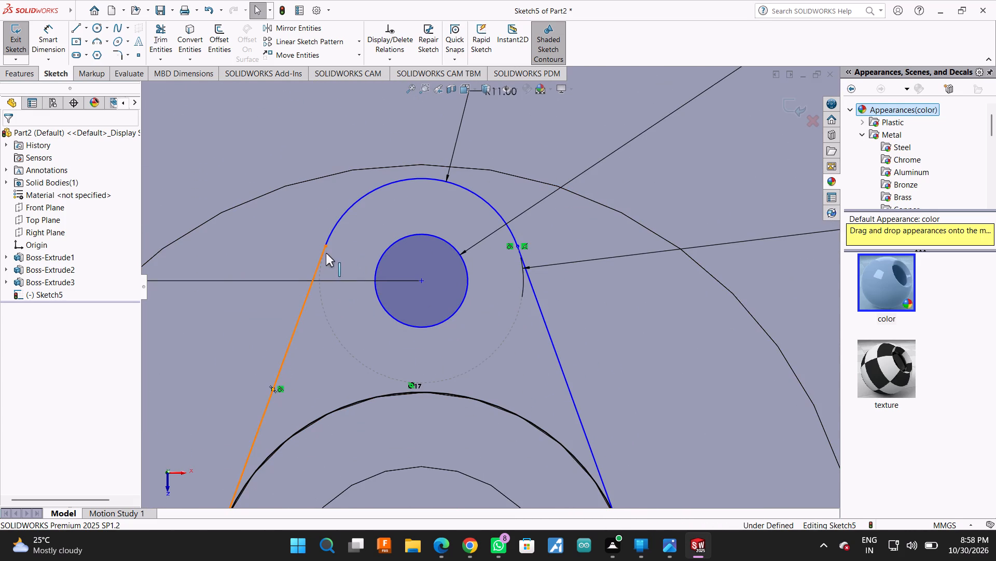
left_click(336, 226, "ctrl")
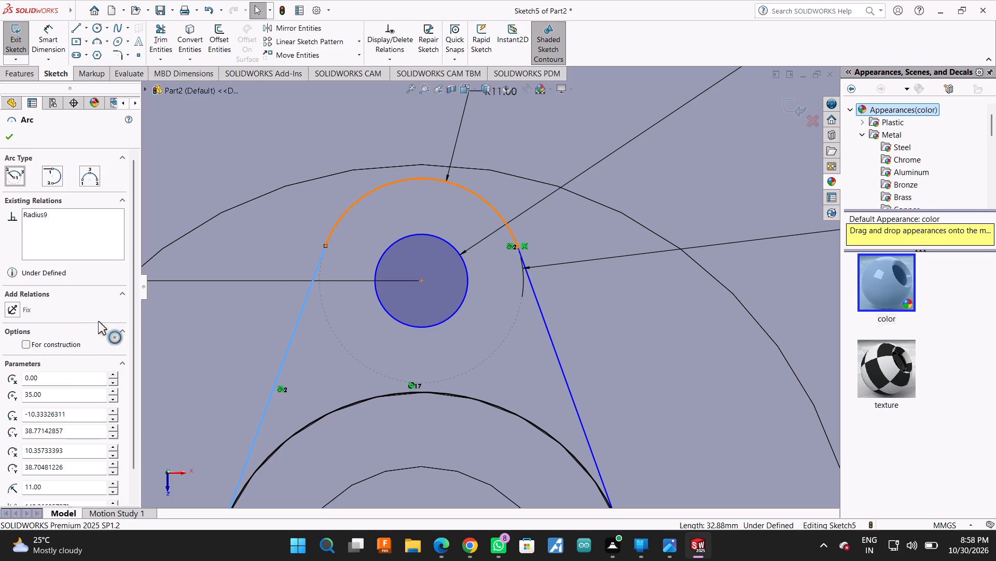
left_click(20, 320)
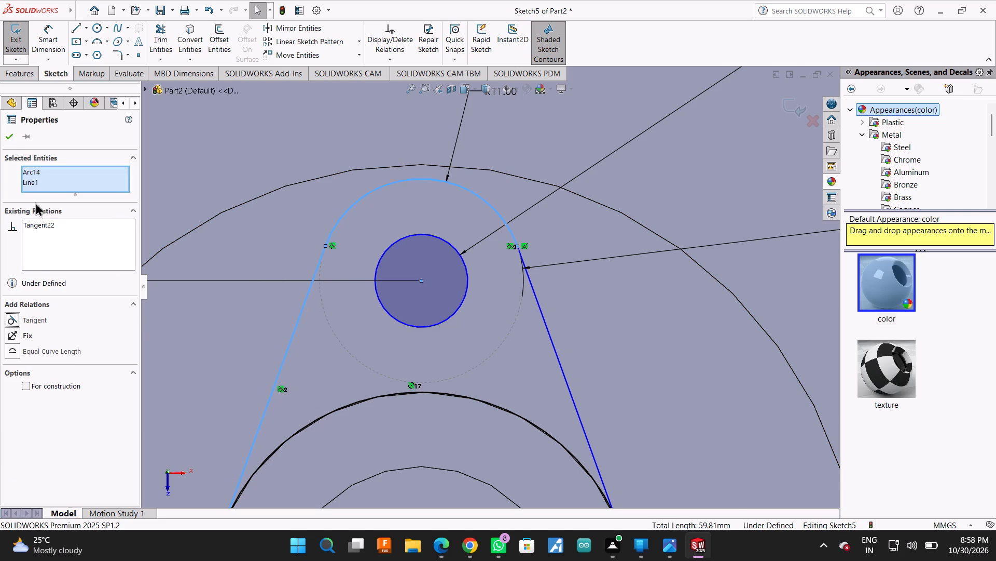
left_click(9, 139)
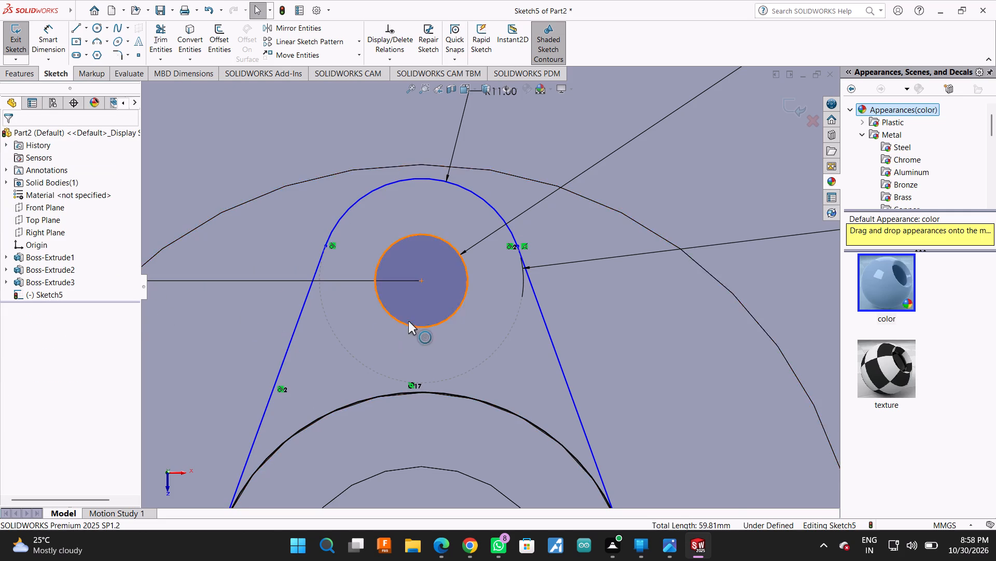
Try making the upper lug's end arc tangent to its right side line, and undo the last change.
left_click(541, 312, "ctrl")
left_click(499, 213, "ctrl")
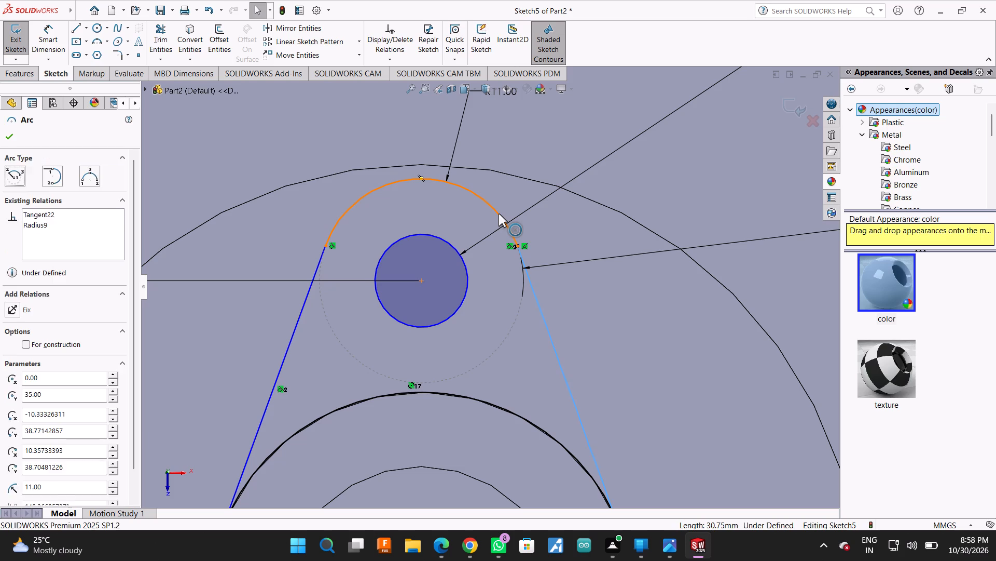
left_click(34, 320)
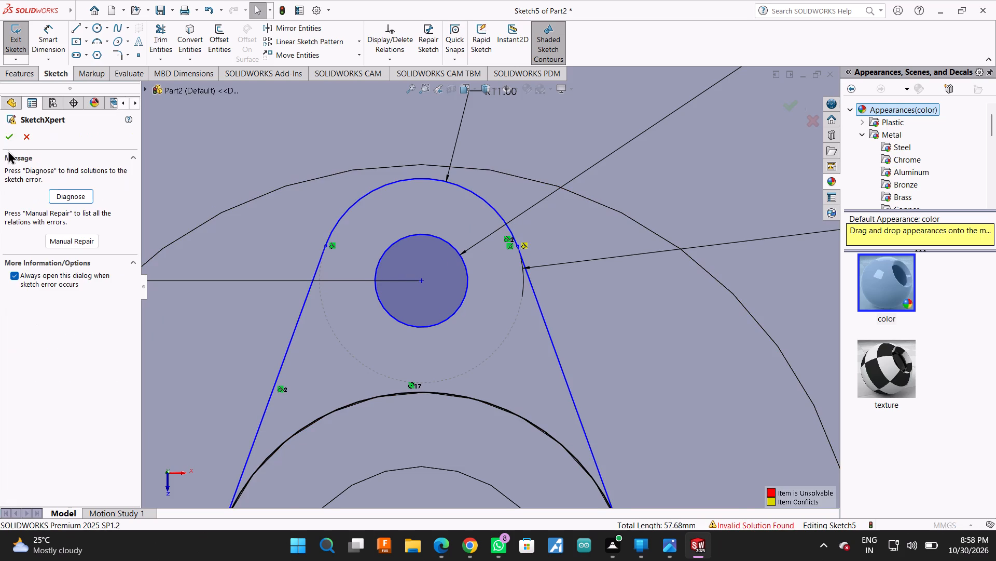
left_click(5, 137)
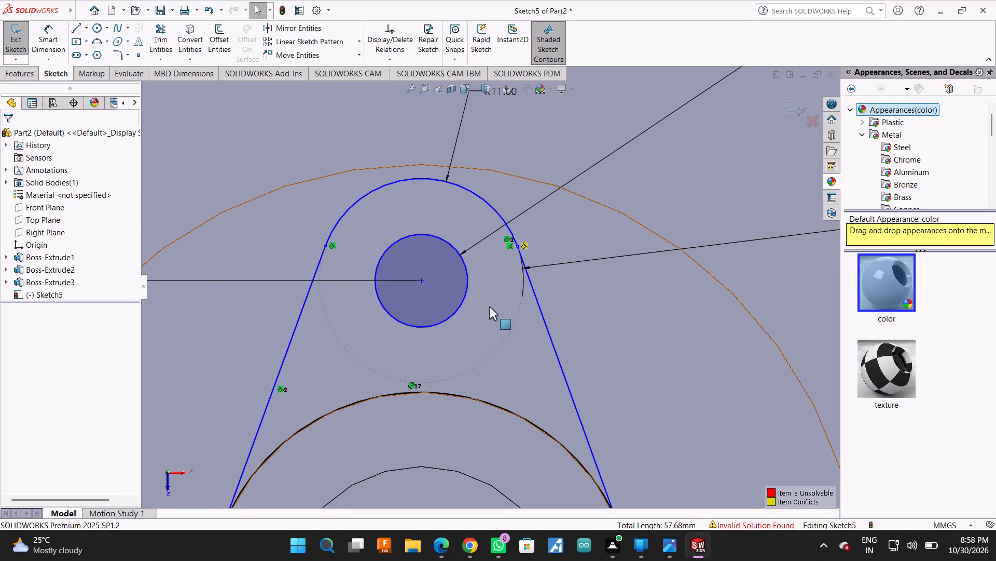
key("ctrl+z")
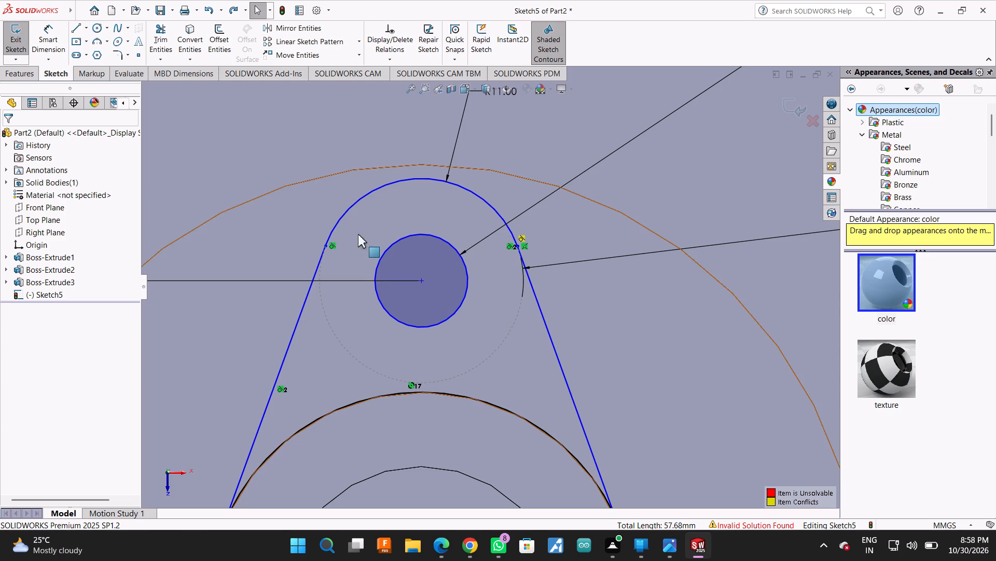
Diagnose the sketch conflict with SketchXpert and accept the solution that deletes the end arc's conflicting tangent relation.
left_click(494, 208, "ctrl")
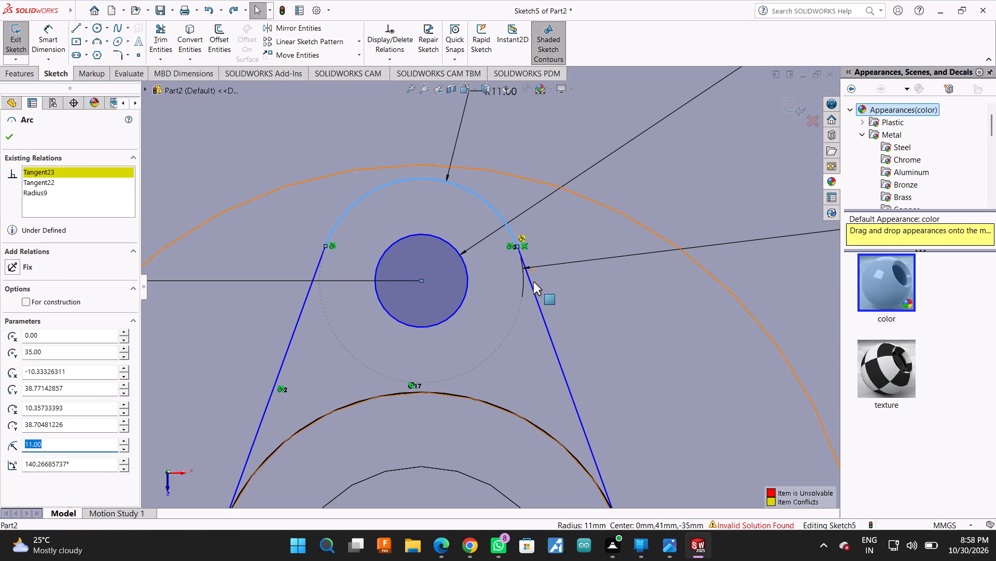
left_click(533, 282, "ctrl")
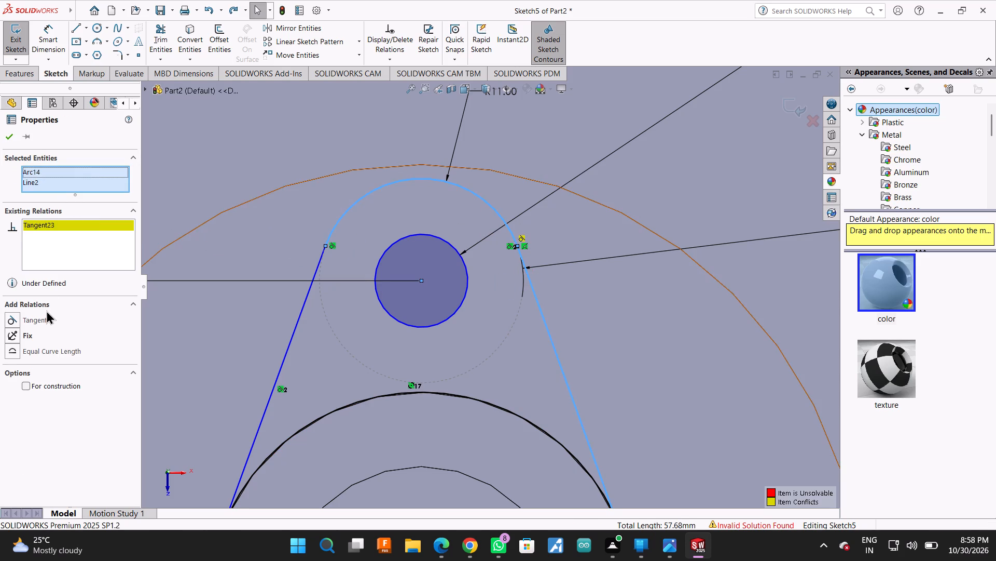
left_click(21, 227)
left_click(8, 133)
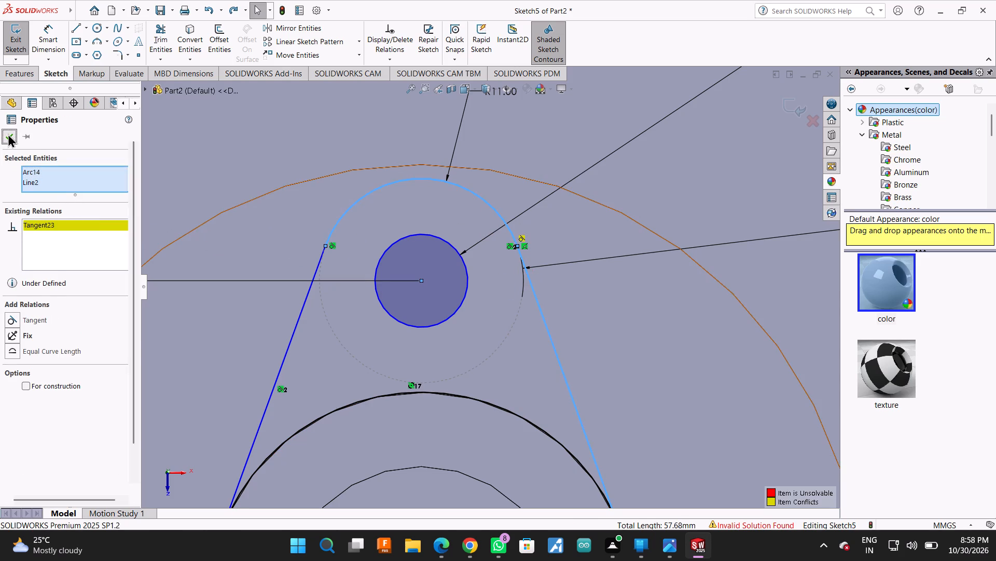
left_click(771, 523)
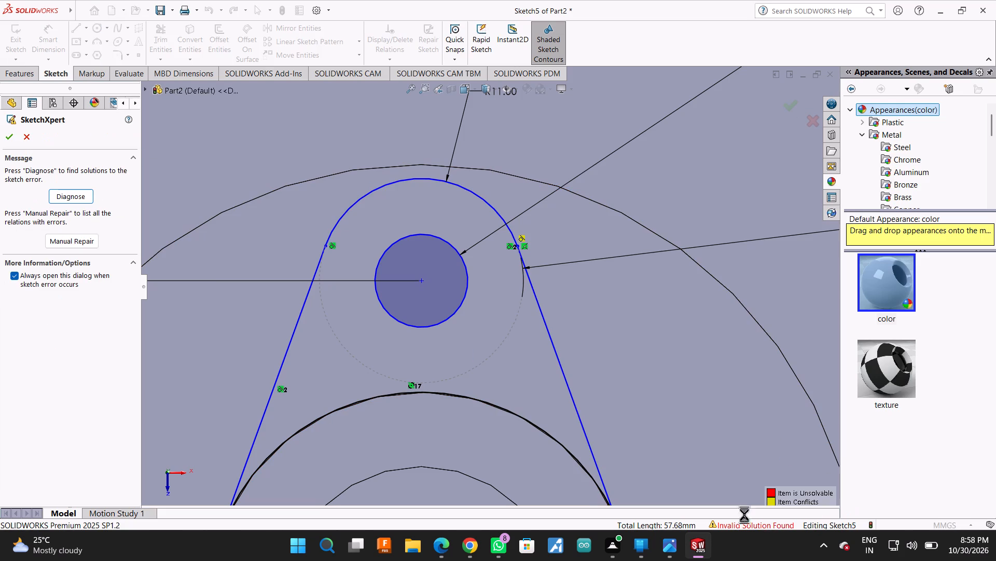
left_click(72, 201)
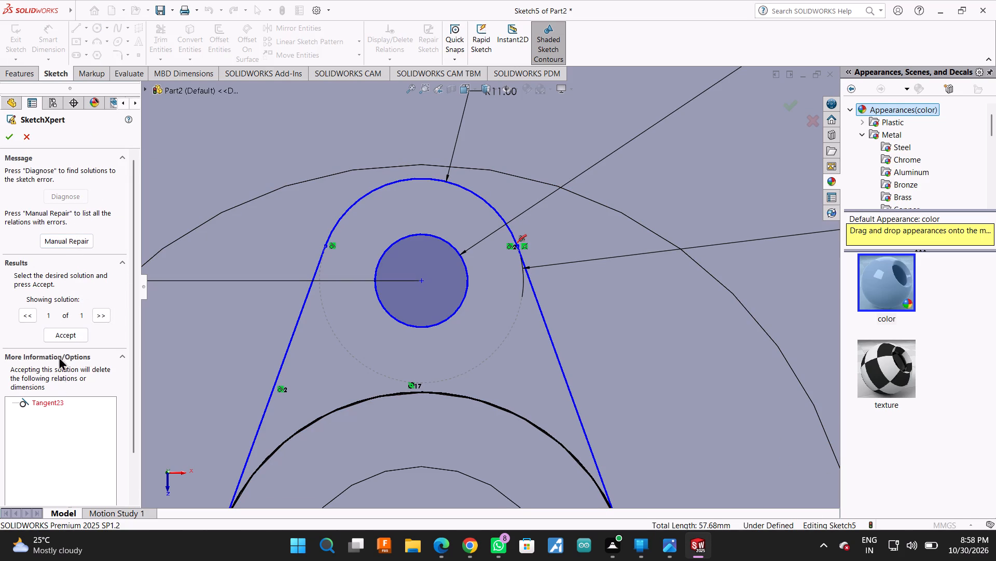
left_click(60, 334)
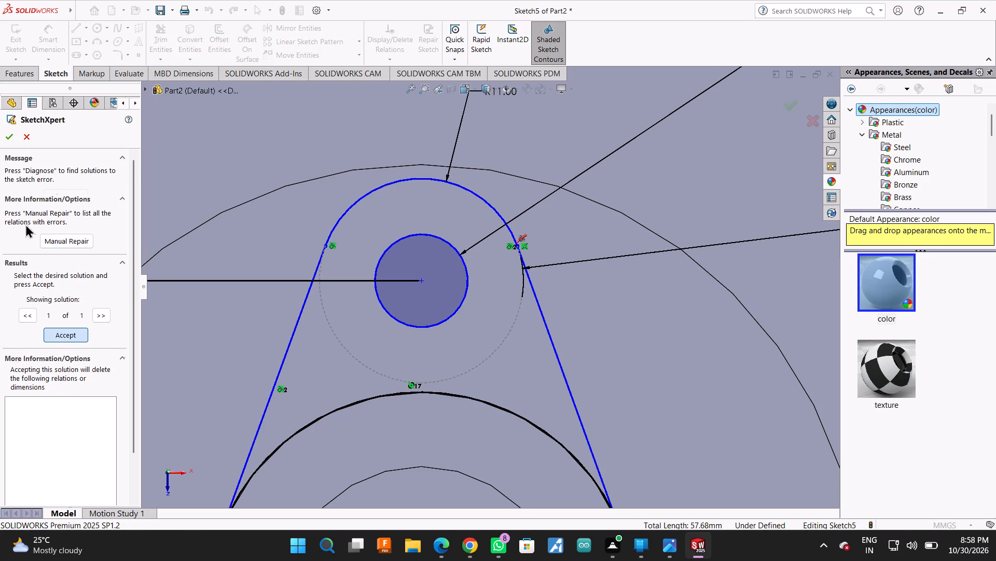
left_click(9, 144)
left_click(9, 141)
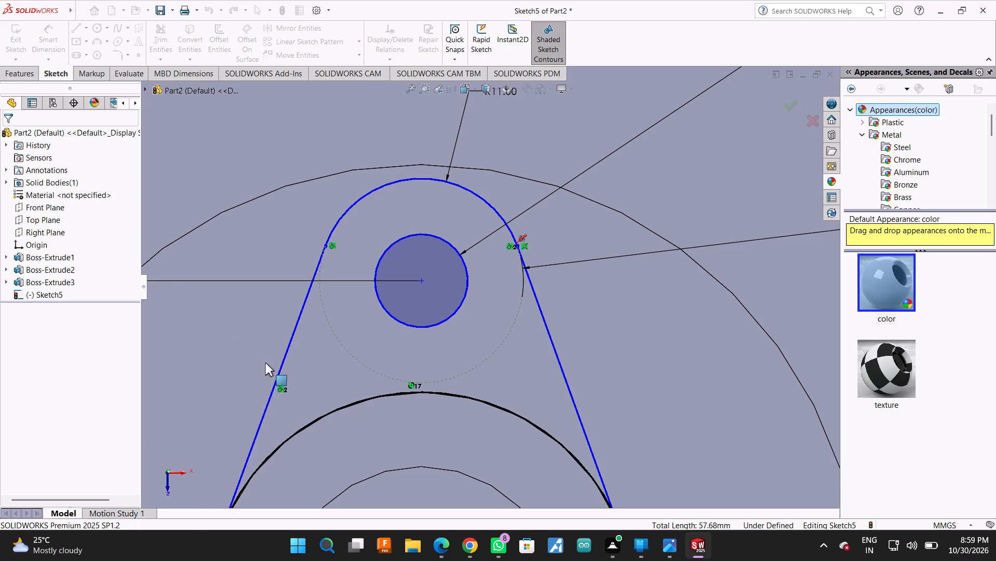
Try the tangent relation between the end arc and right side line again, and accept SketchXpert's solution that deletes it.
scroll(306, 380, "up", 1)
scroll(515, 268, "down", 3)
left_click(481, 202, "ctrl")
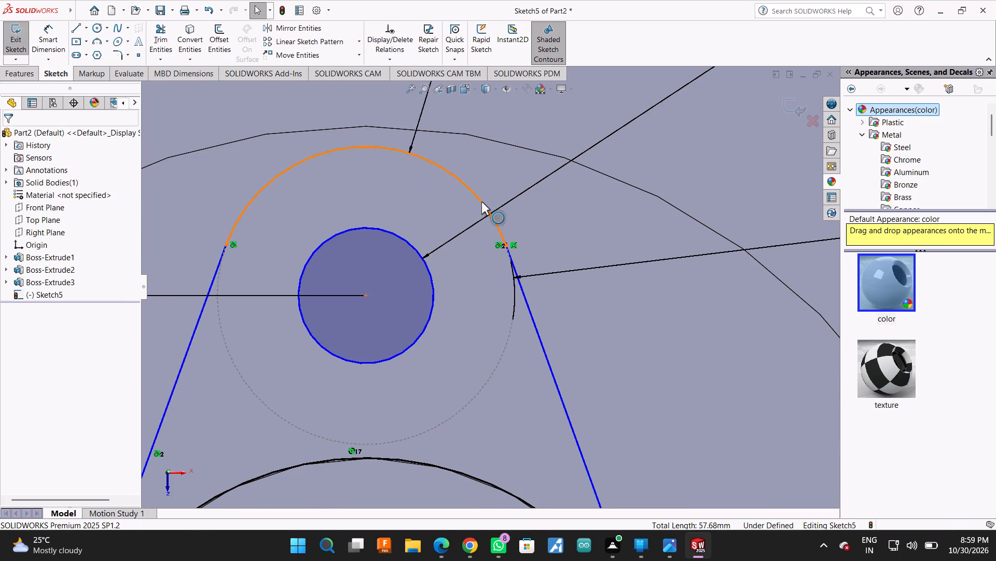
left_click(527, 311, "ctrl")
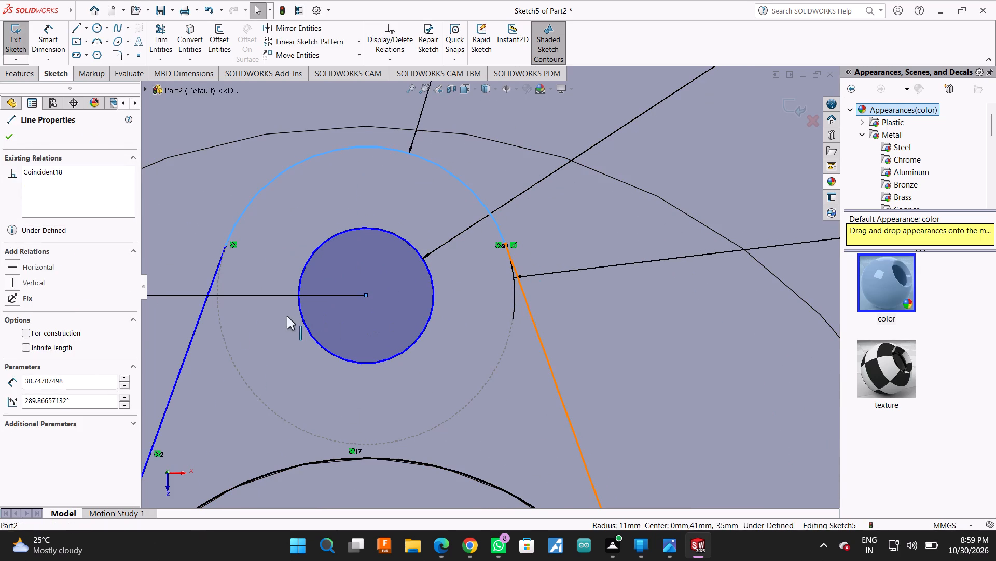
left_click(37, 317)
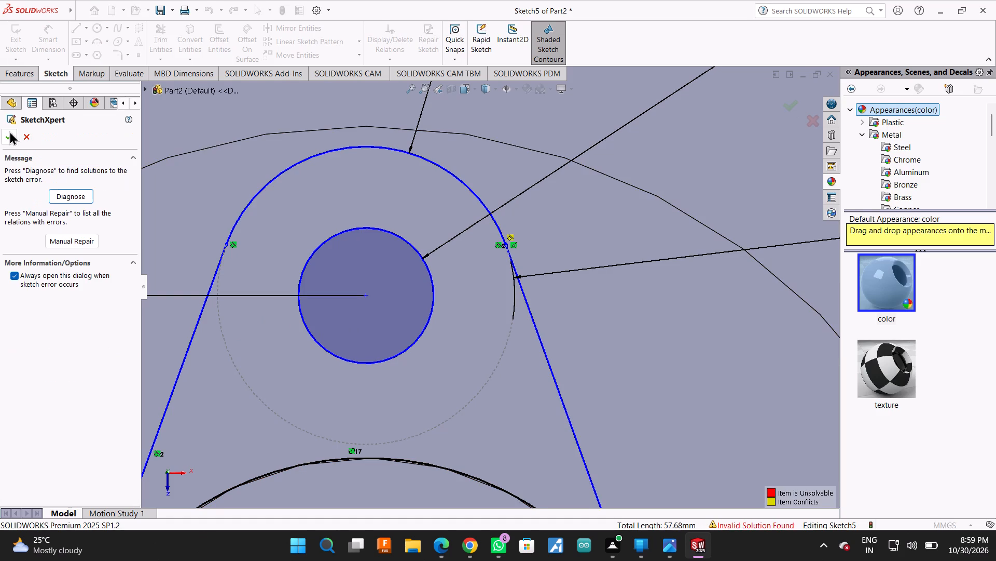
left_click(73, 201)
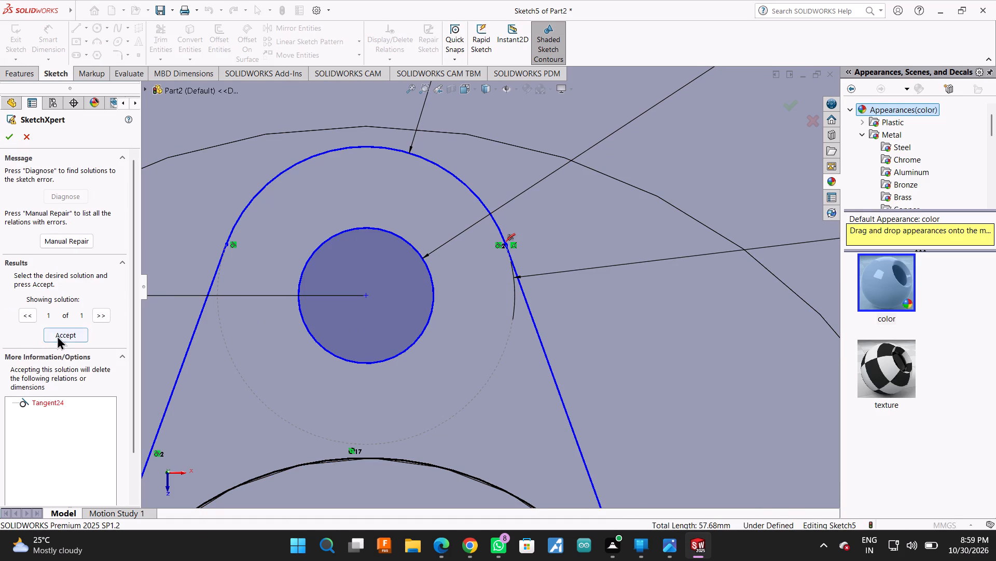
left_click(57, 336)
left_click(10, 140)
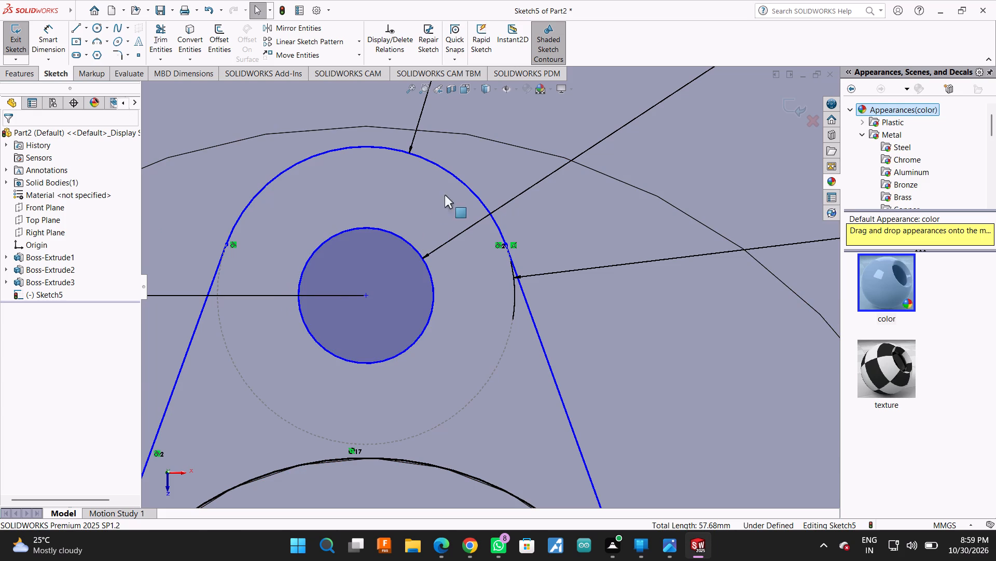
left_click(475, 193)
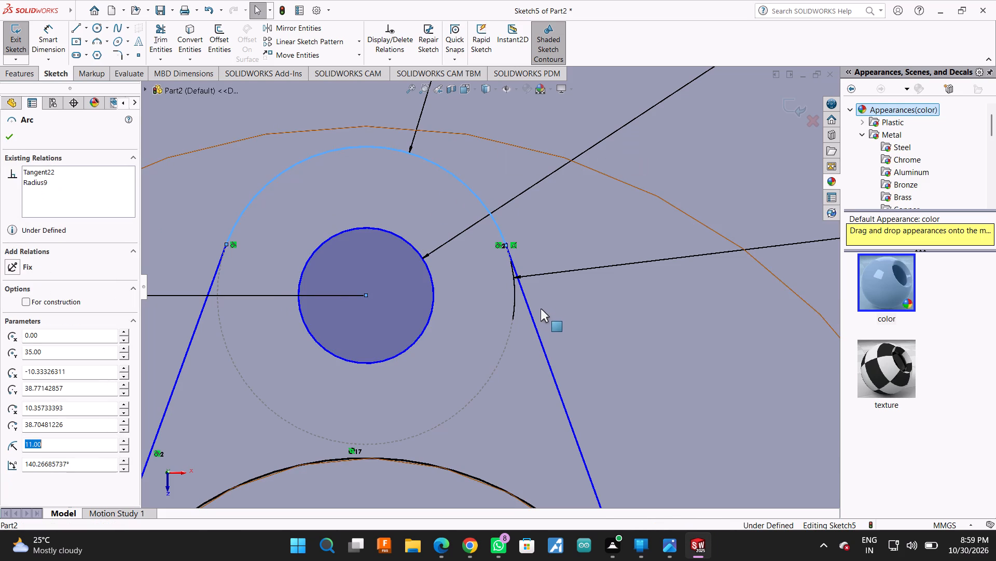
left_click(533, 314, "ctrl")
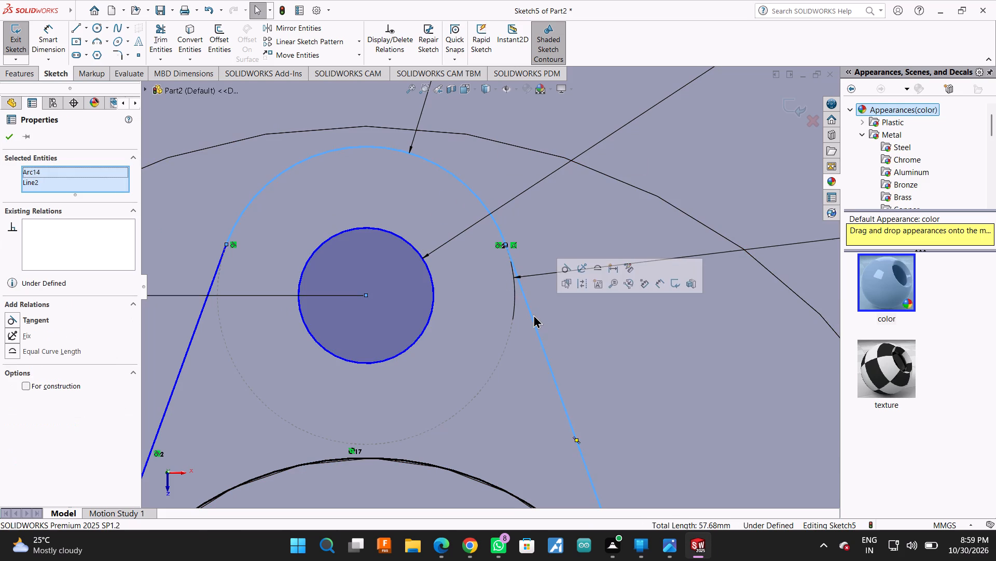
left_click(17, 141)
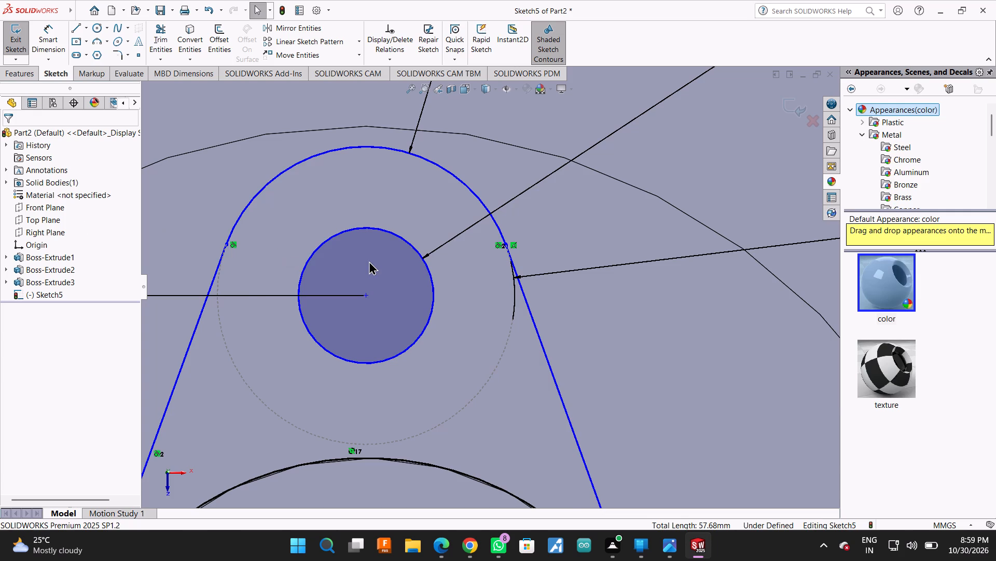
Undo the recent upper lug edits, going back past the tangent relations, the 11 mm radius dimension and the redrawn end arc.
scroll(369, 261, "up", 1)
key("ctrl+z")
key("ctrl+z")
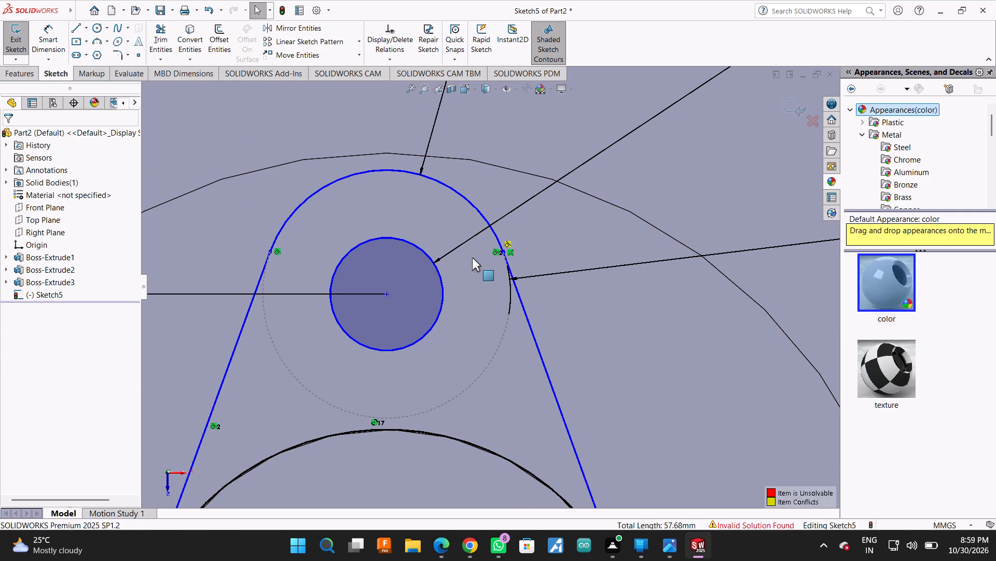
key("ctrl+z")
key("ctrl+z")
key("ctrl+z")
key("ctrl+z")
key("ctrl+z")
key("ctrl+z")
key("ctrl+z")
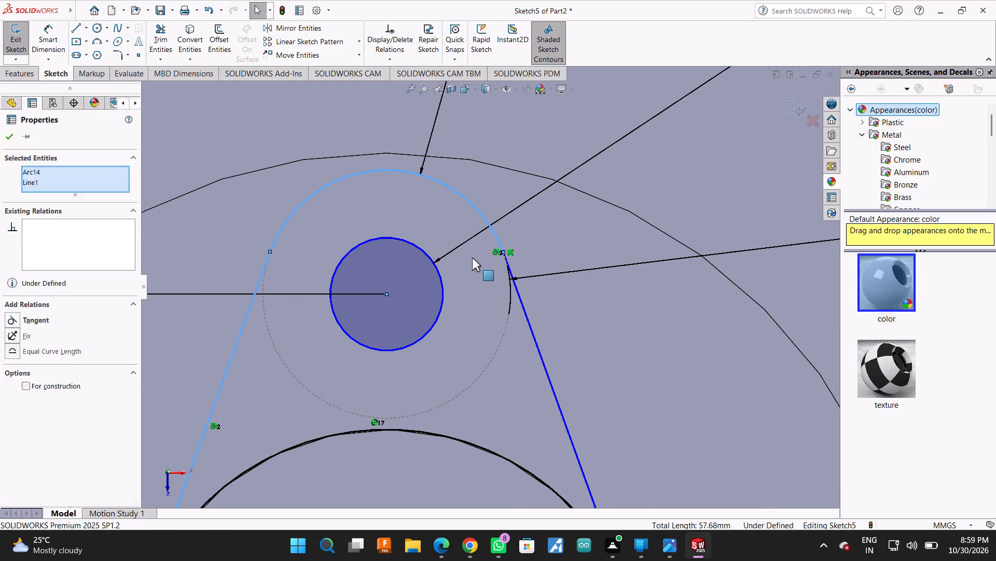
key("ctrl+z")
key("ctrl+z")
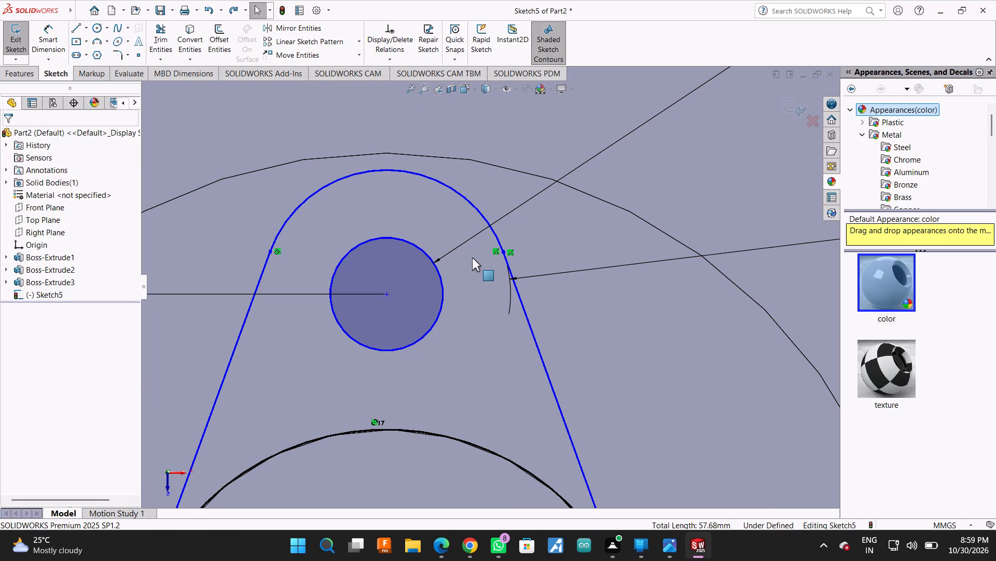
Undo the remaining upper lug edits, going back past the trimming of the 22 mm end circle.
key("ctrl+z")
scroll(521, 254, "down", 3)
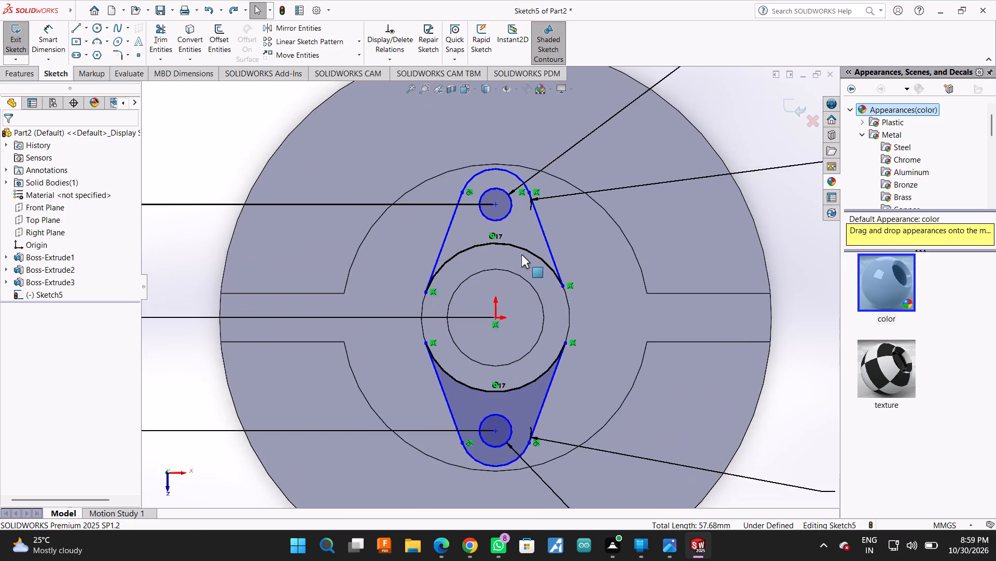
scroll(522, 249, "down", 2)
key("ctrl+z")
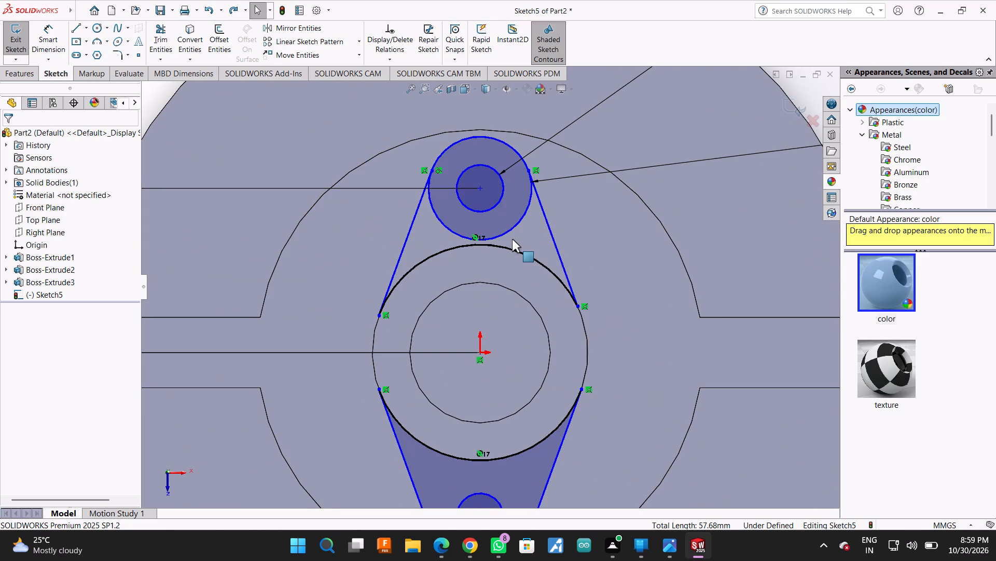
Make the upper lug's 22 mm circle tangent to its right side line.
scroll(515, 235, "up", 1)
scroll(528, 193, "down", 5)
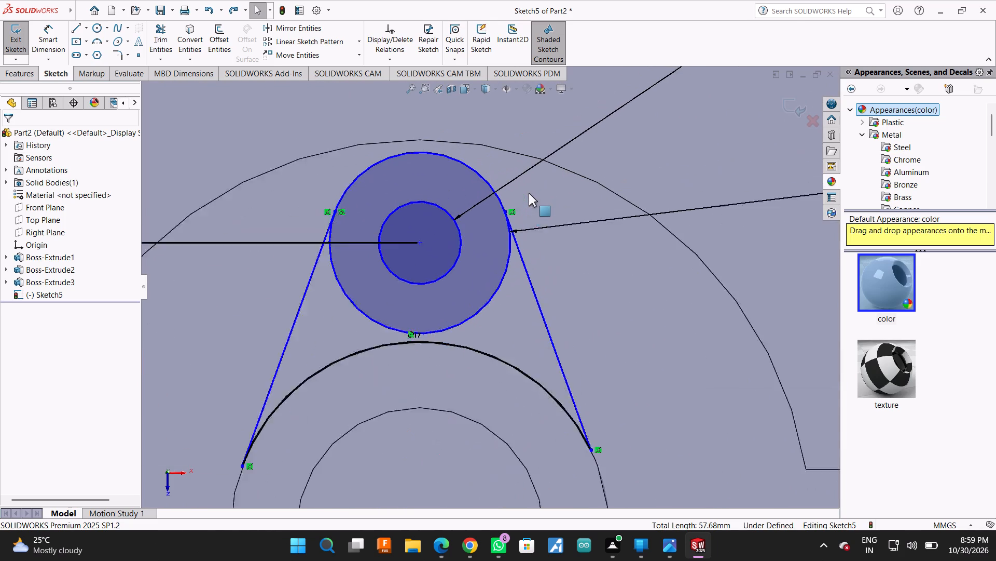
scroll(529, 193, "down", 3)
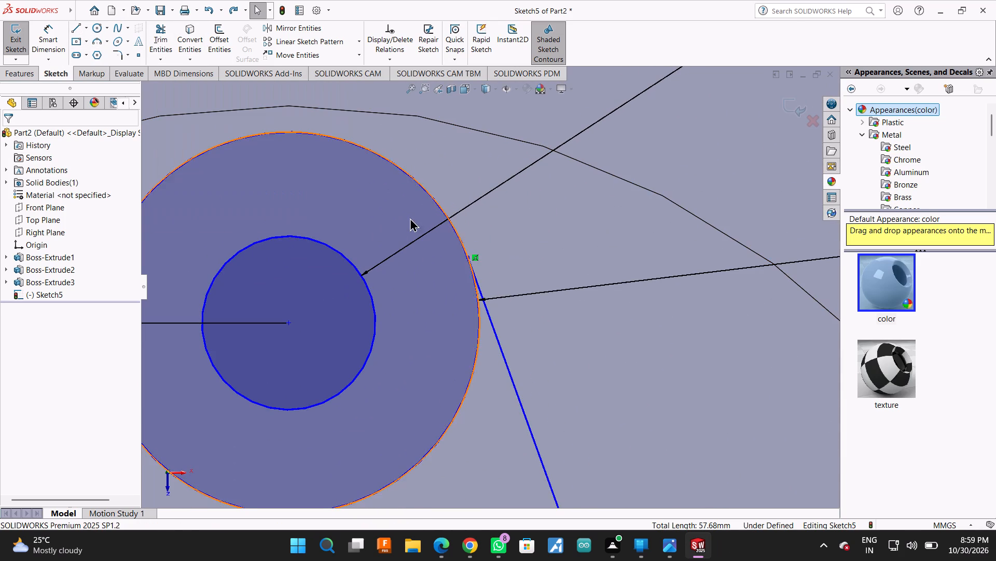
left_click(440, 208, "ctrl")
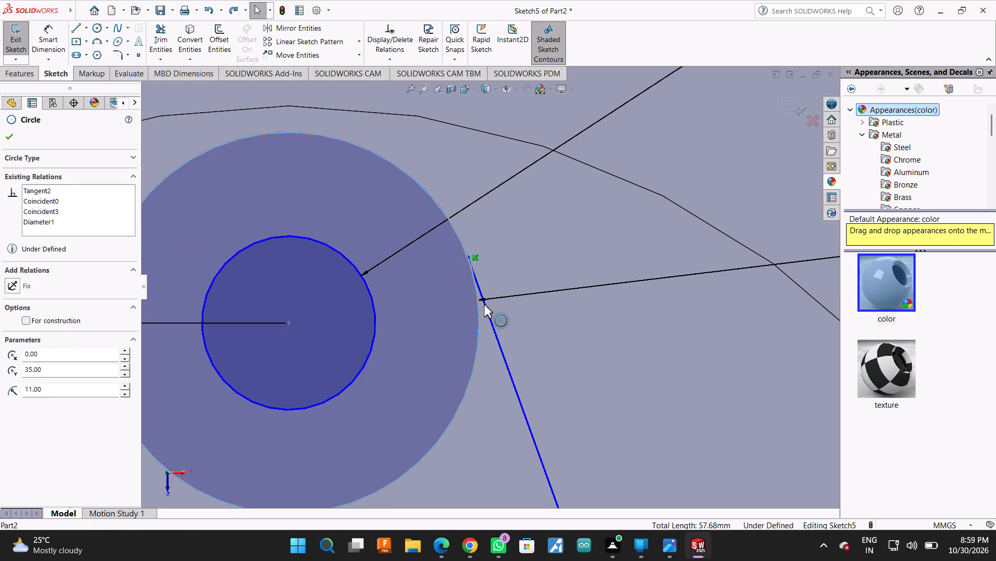
left_click(499, 345, "ctrl")
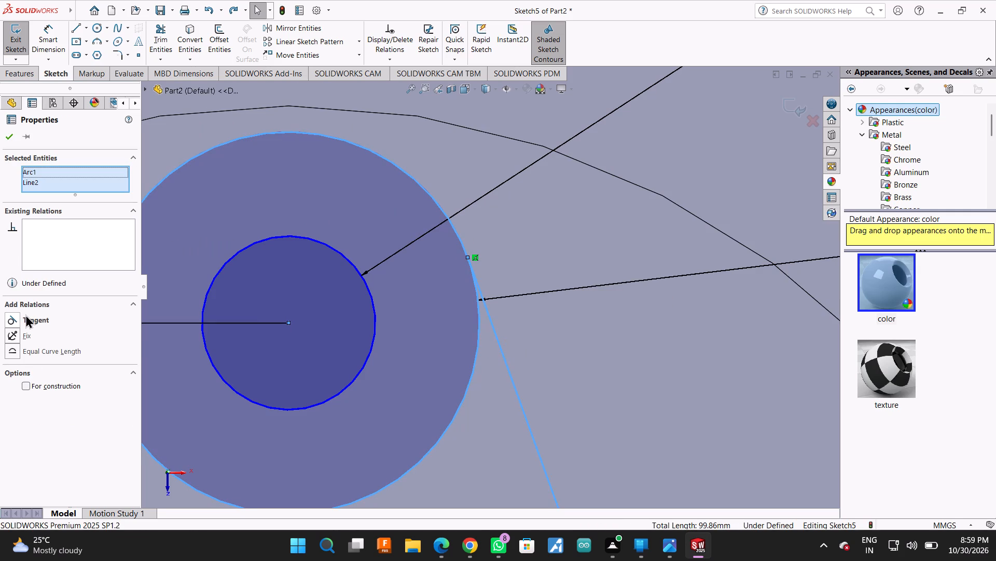
left_click(25, 314)
left_click(8, 140)
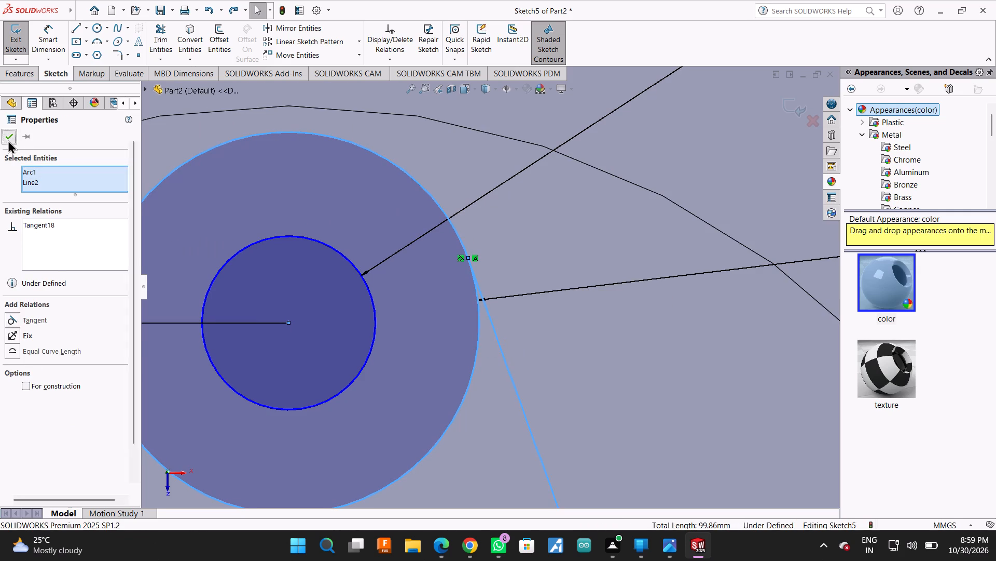
Trim away the lower inner portion of the upper lug's 22 mm circle, leaving the rounded end between the side lines.
scroll(483, 286, "up", 5)
scroll(477, 316, "down", 2)
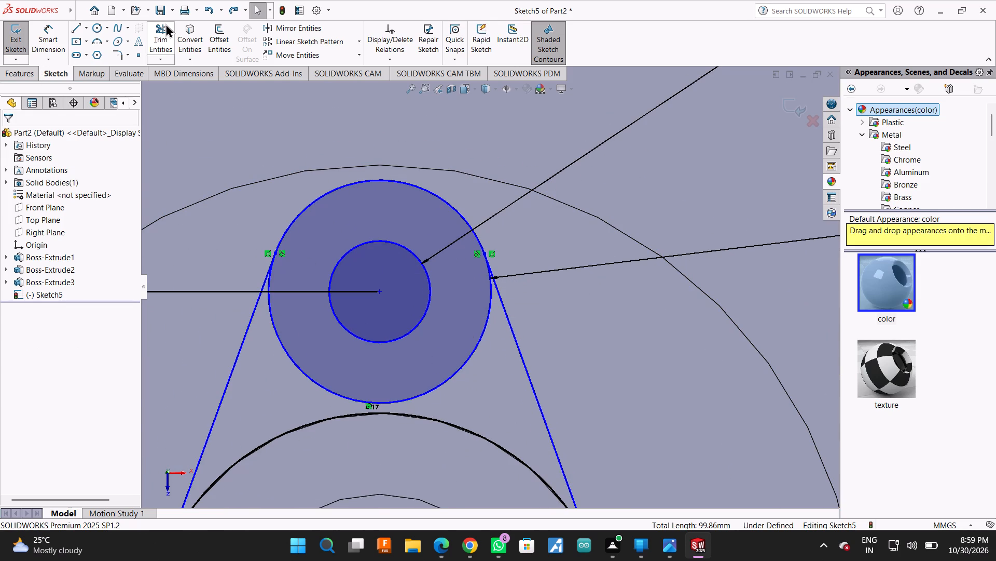
left_click(164, 42)
left_click_drag(424, 359, 455, 390)
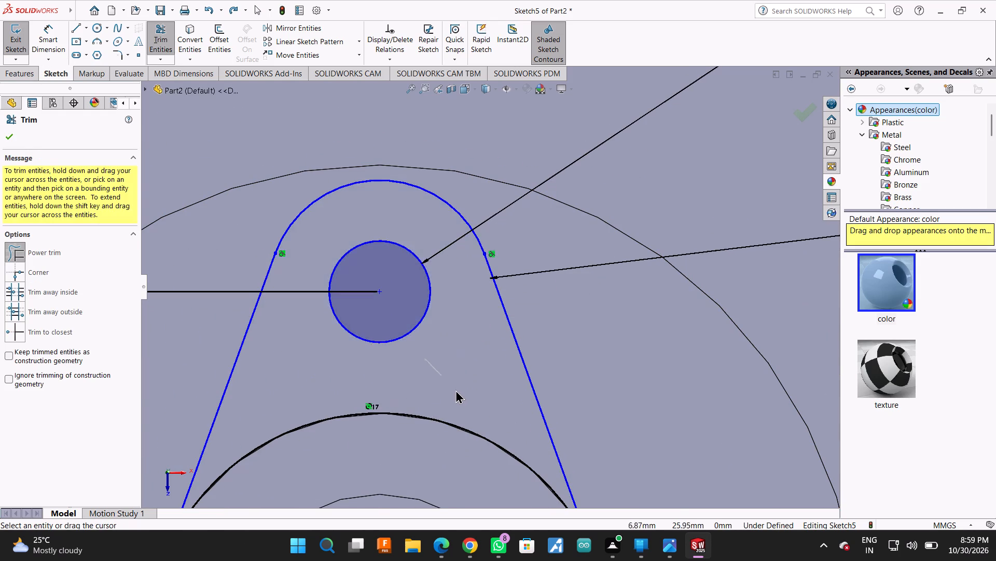
left_click_drag(455, 390, 456, 391)
scroll(456, 391, "up", 10)
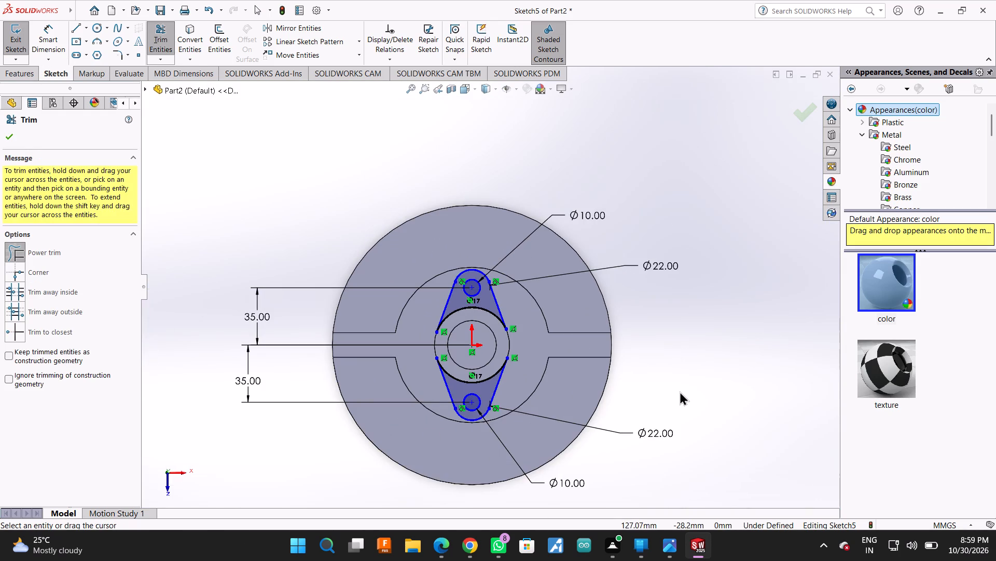
scroll(662, 402, "down", 1)
middle_click_drag(662, 402, 651, 410)
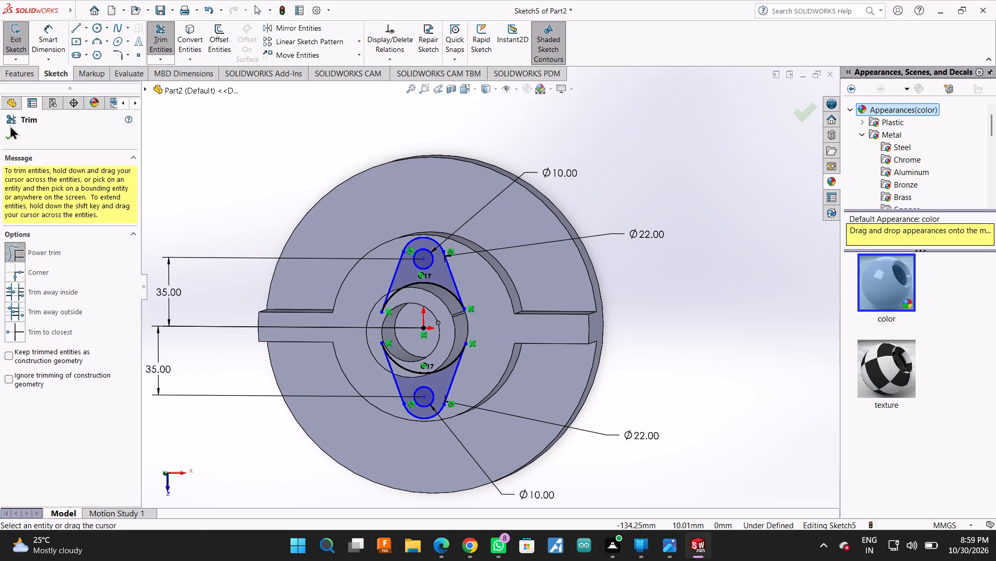
left_click(10, 138)
Extrude both lug profiles as a blind boss 37 mm deep, merged with the existing body.
left_click(10, 78)
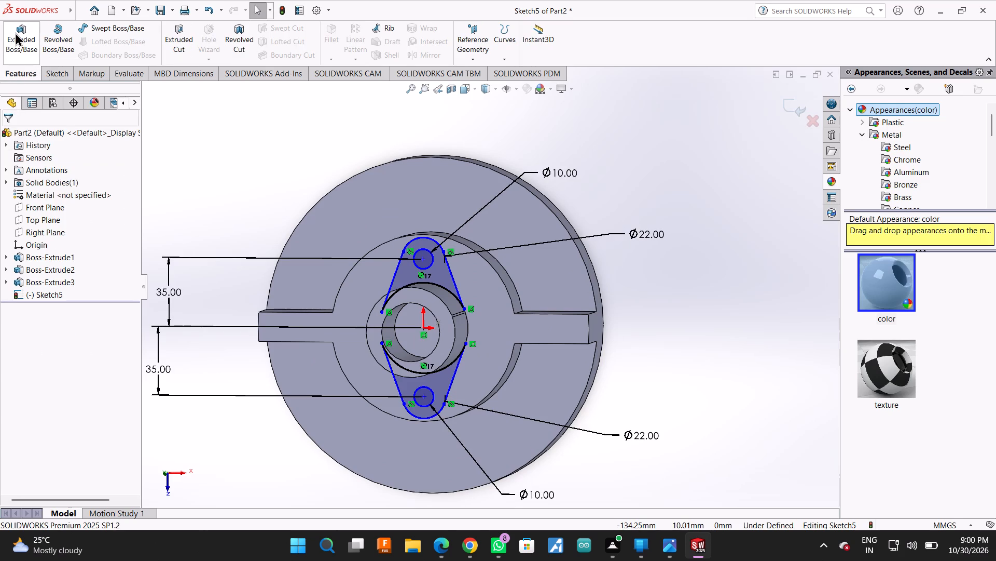
left_click(15, 32)
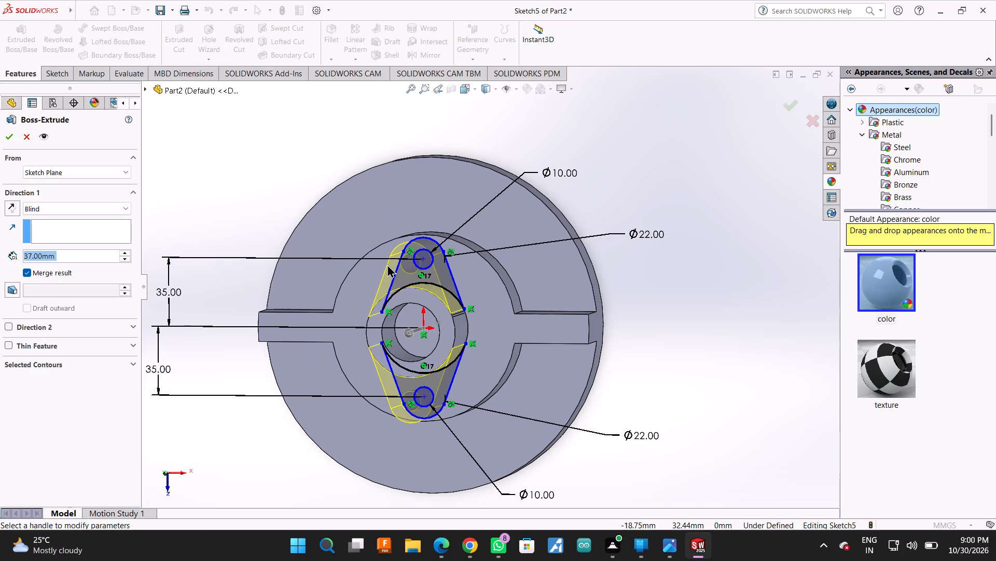
left_click(3, 131)
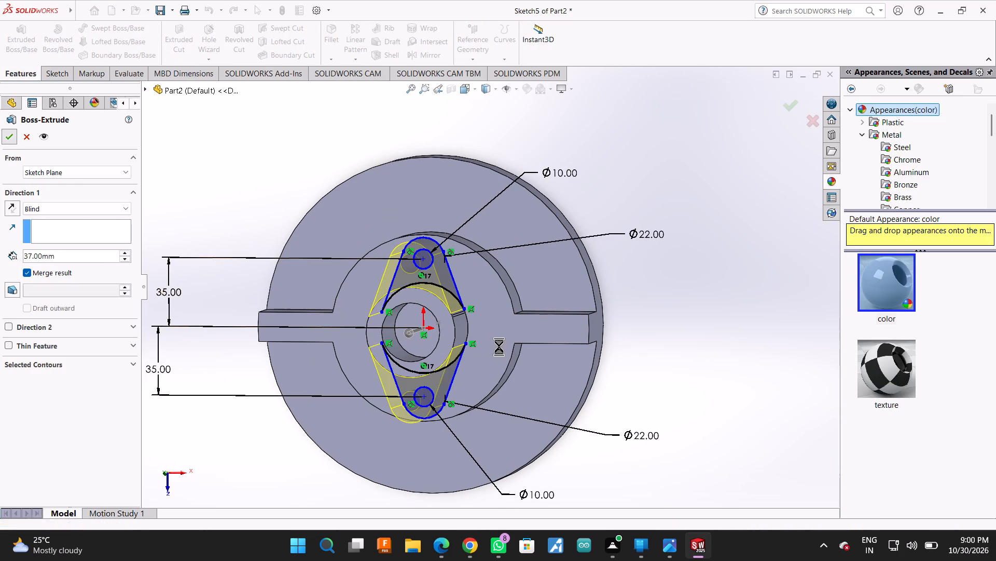
Inspect the extruded lugs, their holes and the central hub from several angles.
middle_click_drag(734, 385, 725, 338)
scroll(724, 380, "down", 1)
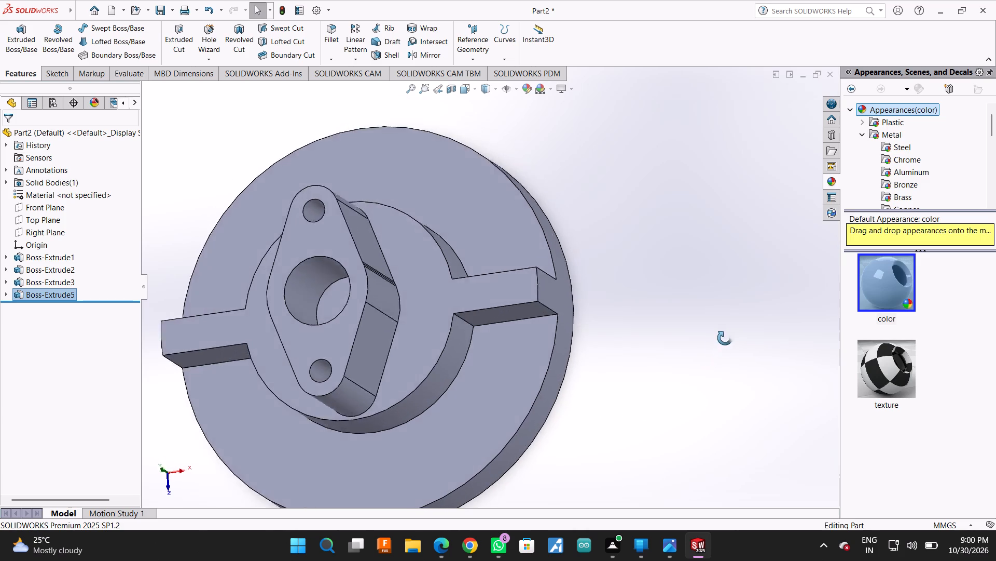
middle_click_drag(725, 338, 737, 326)
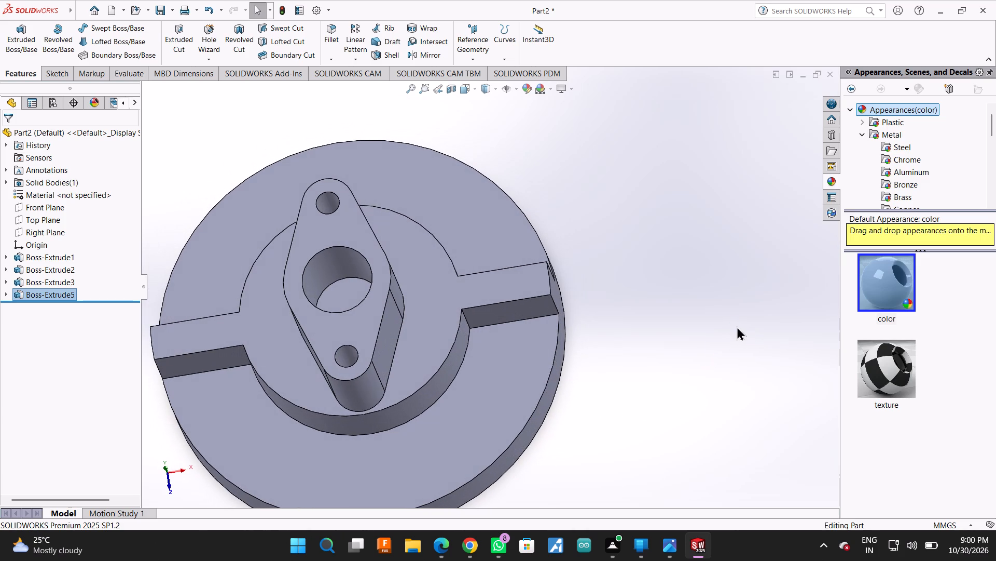
scroll(642, 354, "up", 2)
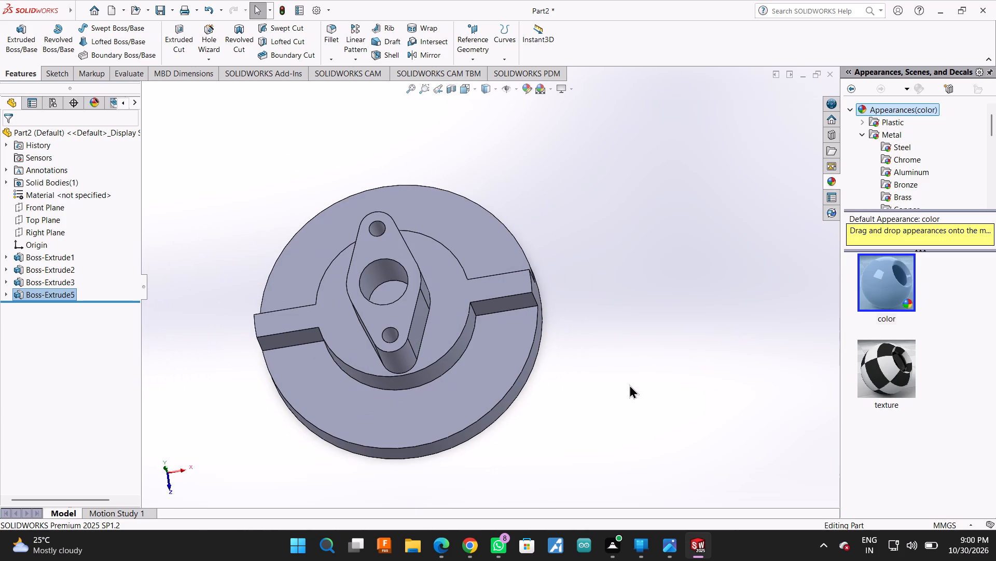
middle_click_drag(625, 383, 632, 451)
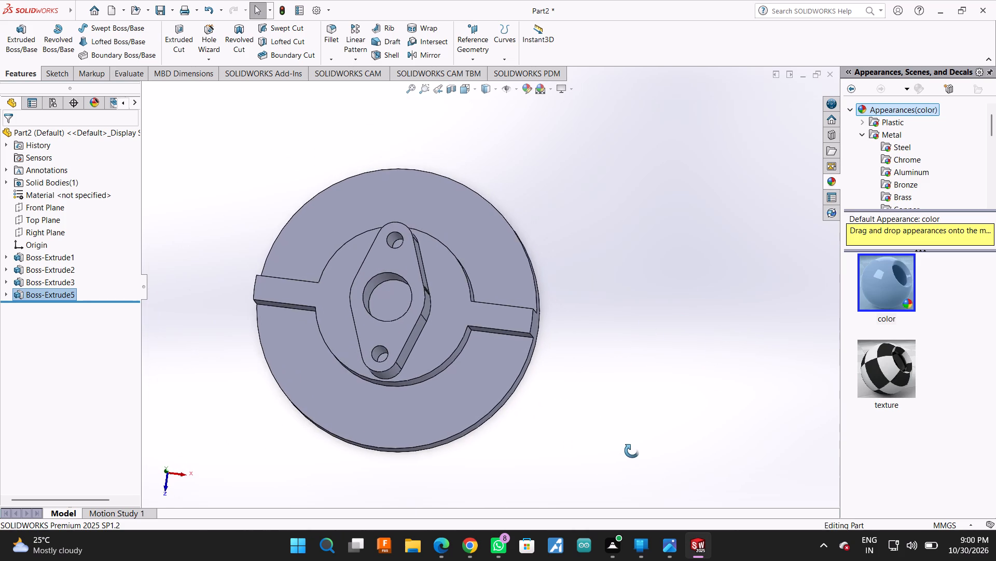
middle_click_drag(632, 451, 632, 445)
scroll(385, 314, "down", 3)
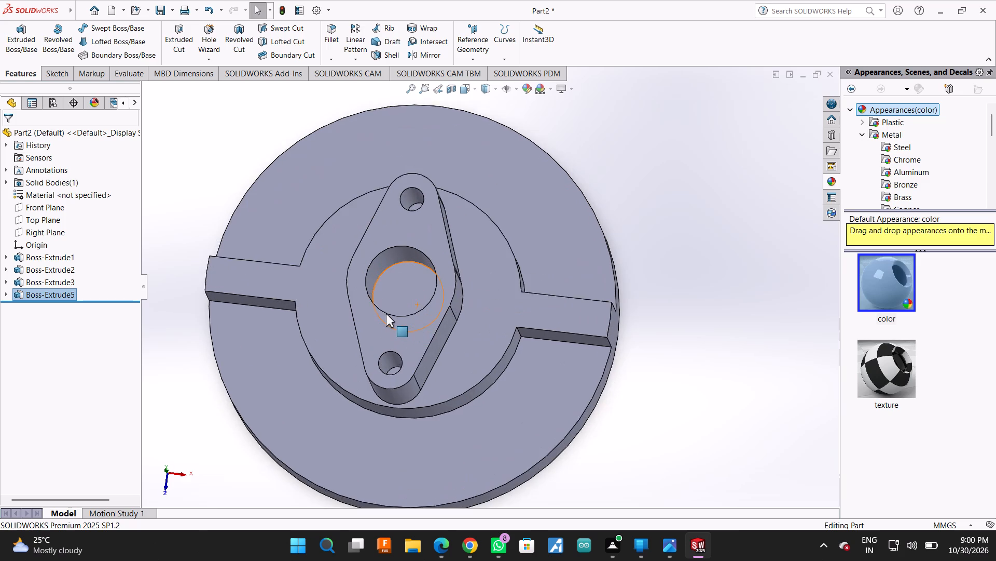
scroll(386, 314, "down", 1)
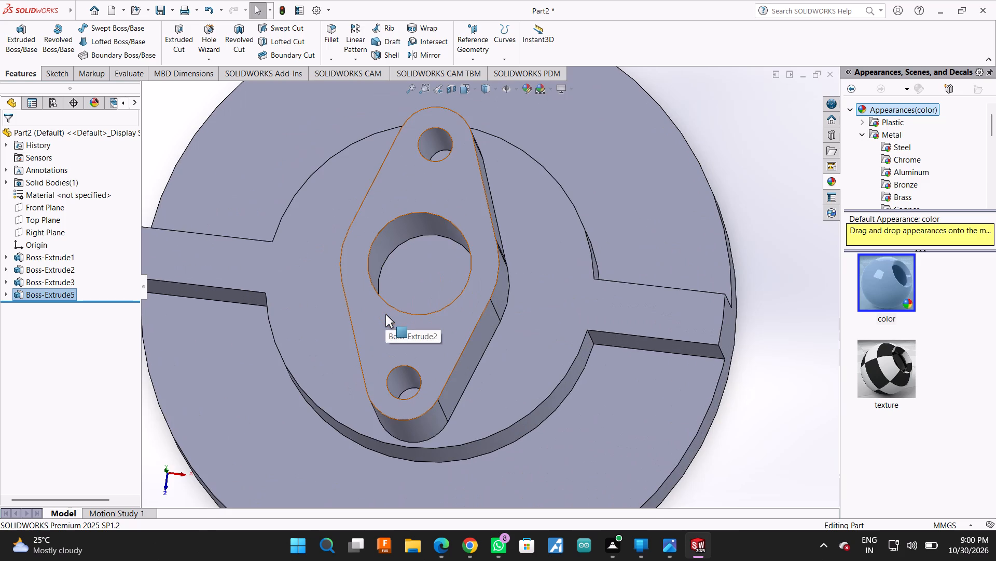
scroll(387, 315, "up", 4)
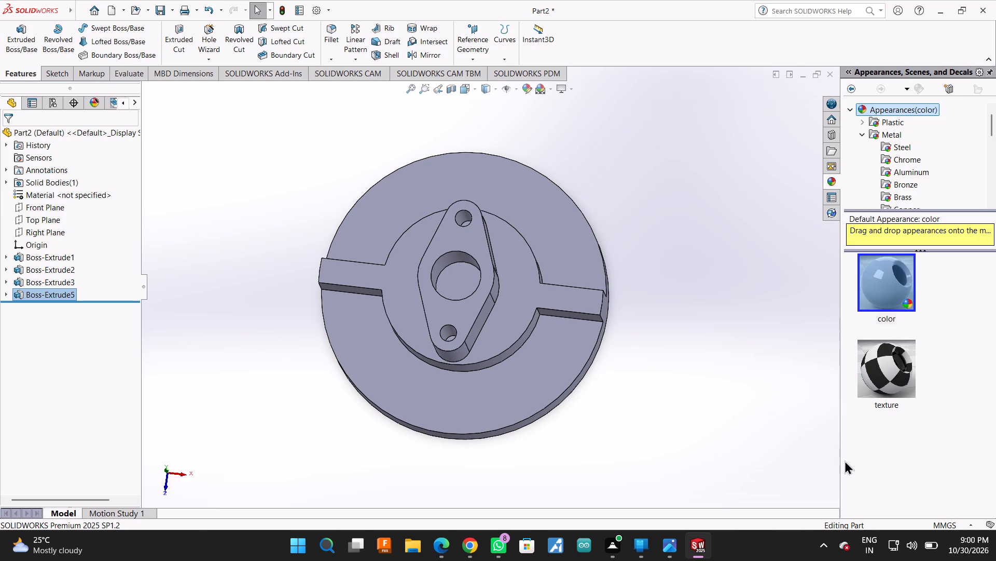
Collapse the appearances pane to enlarge the modelling area.
left_click_drag(840, 463, 995, 473)
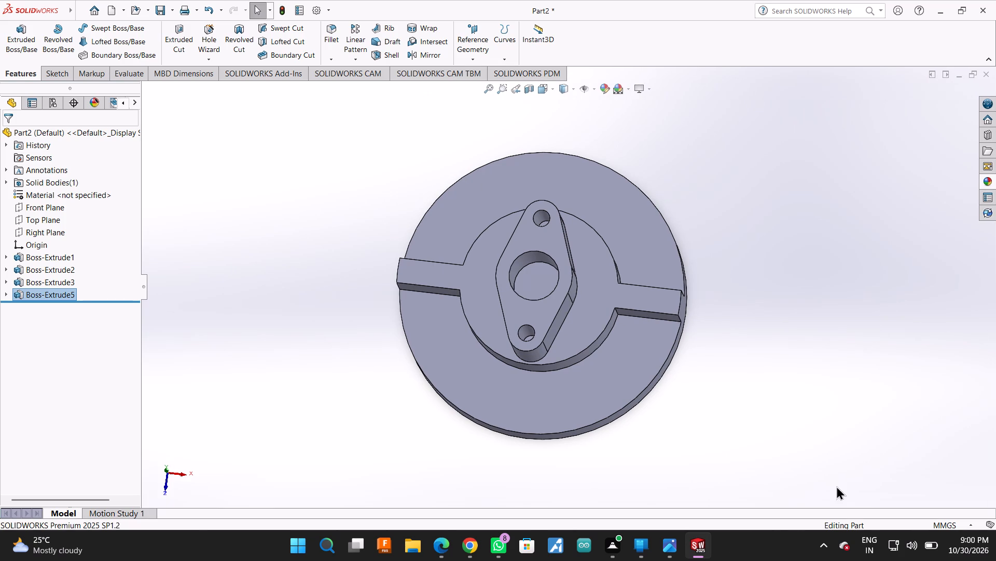
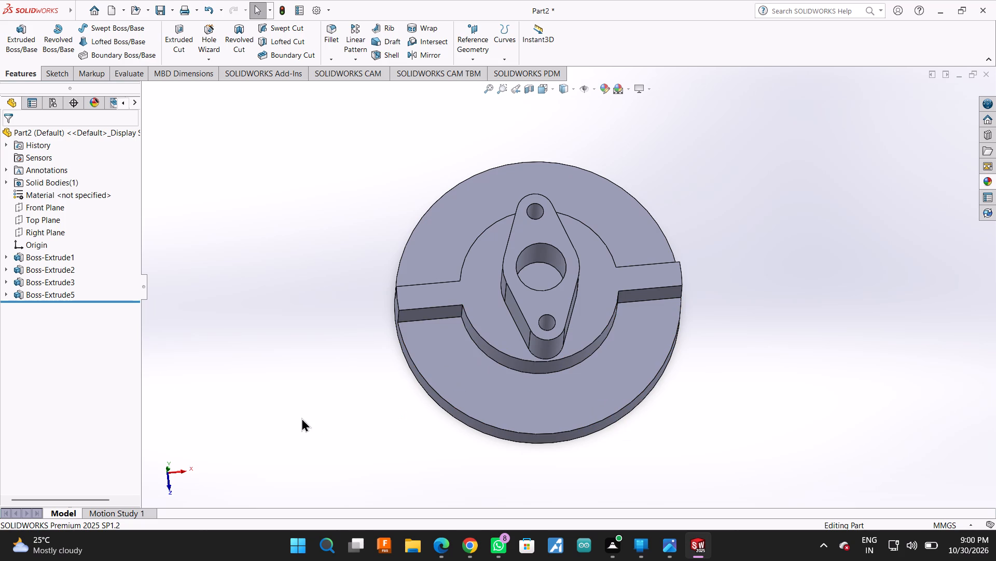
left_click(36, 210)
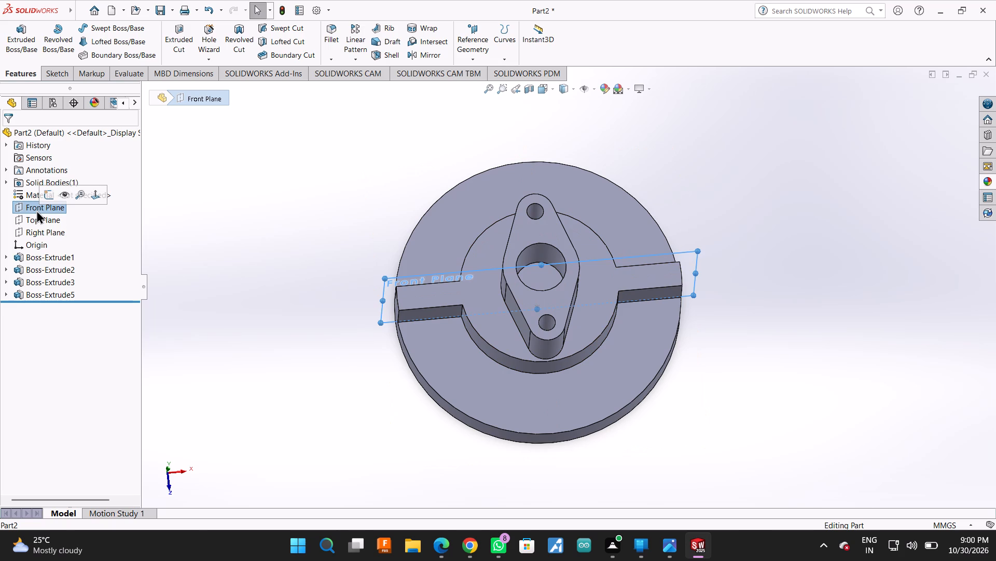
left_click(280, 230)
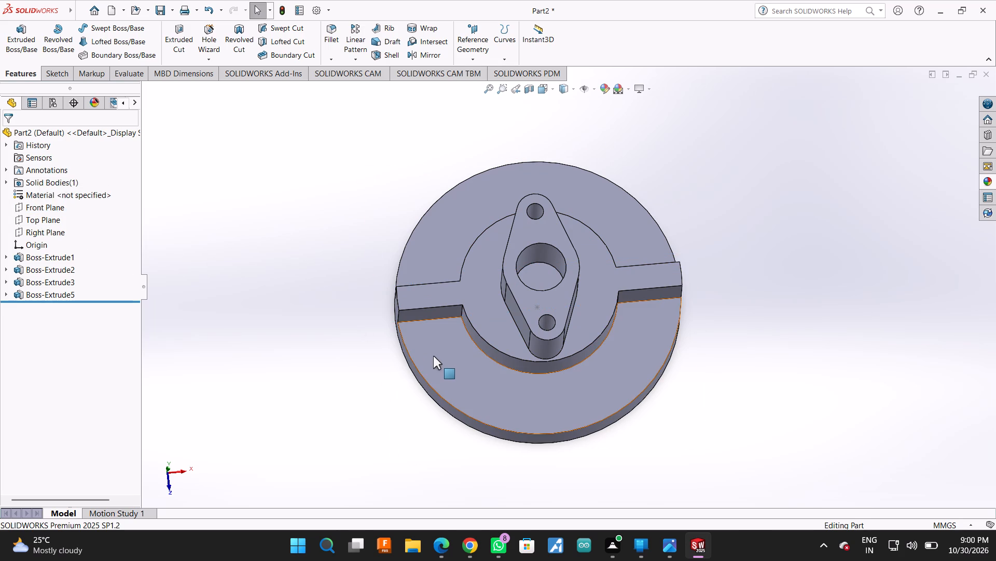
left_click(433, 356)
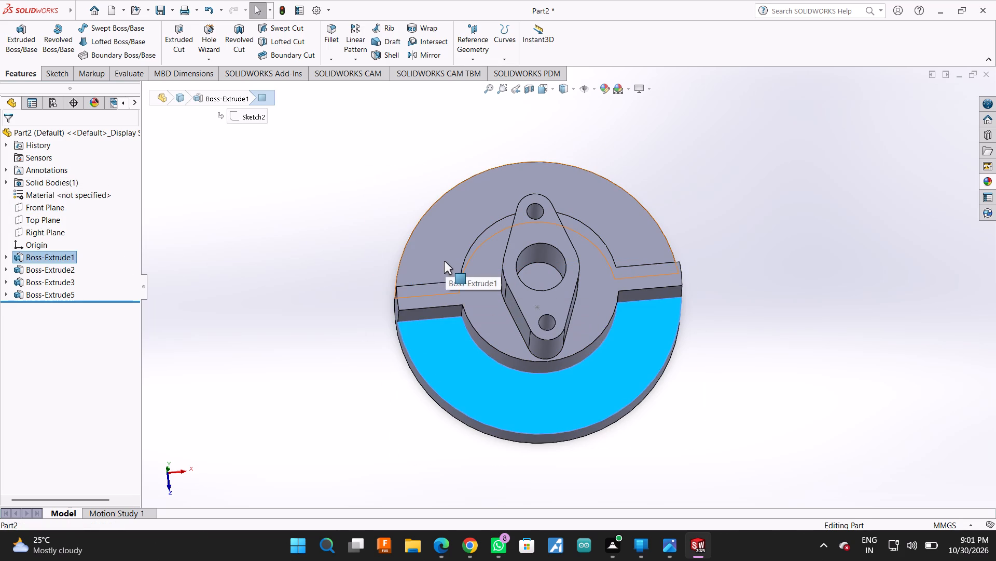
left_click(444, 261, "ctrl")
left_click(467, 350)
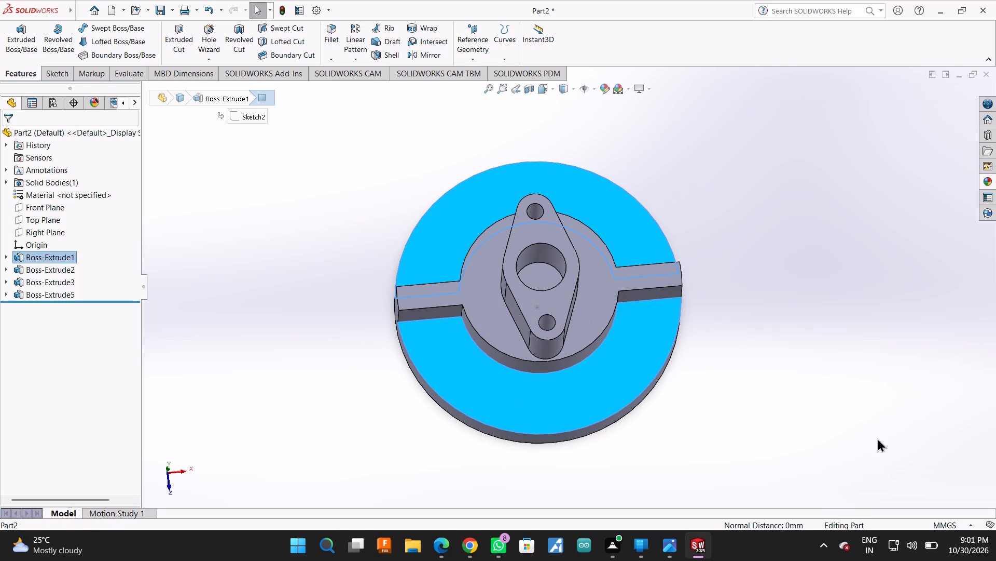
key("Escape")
Open a new sketch on the disc's flat annular face below the central cross bar.
left_click(610, 360)
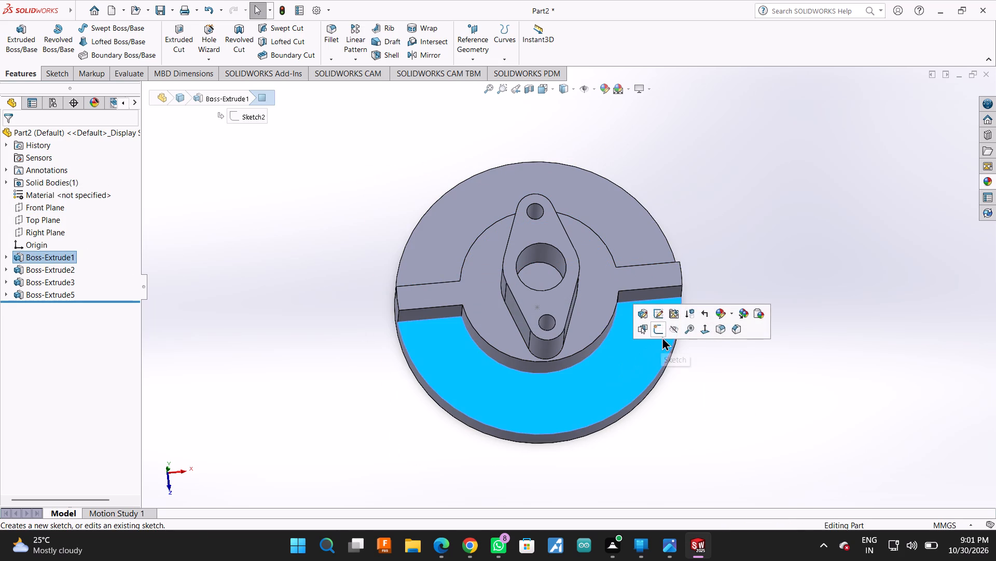
left_click(661, 332)
left_click(283, 177)
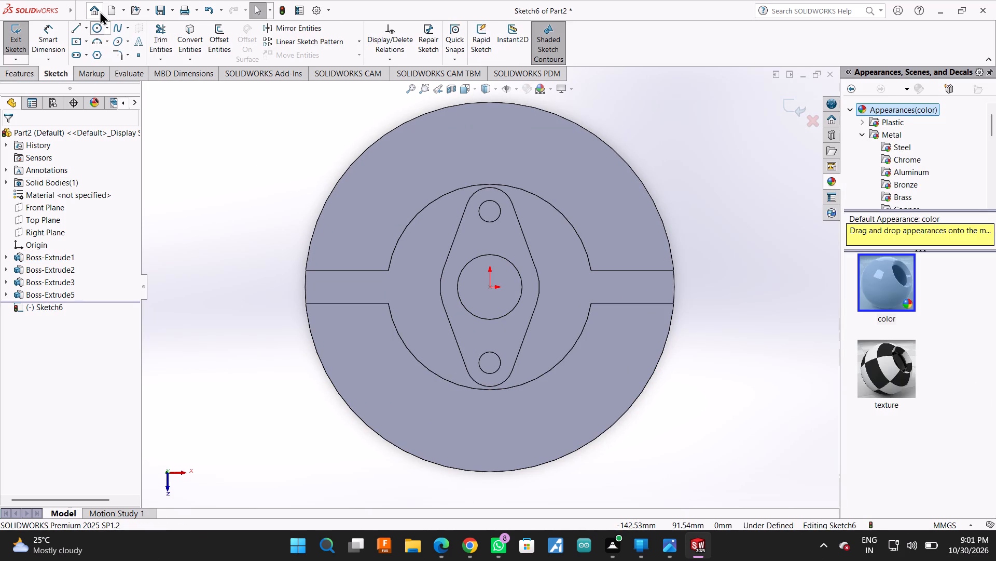
Sketch a vertical construction line through the origin, spanning the disc from its top rim to its bottom rim.
left_click(98, 25)
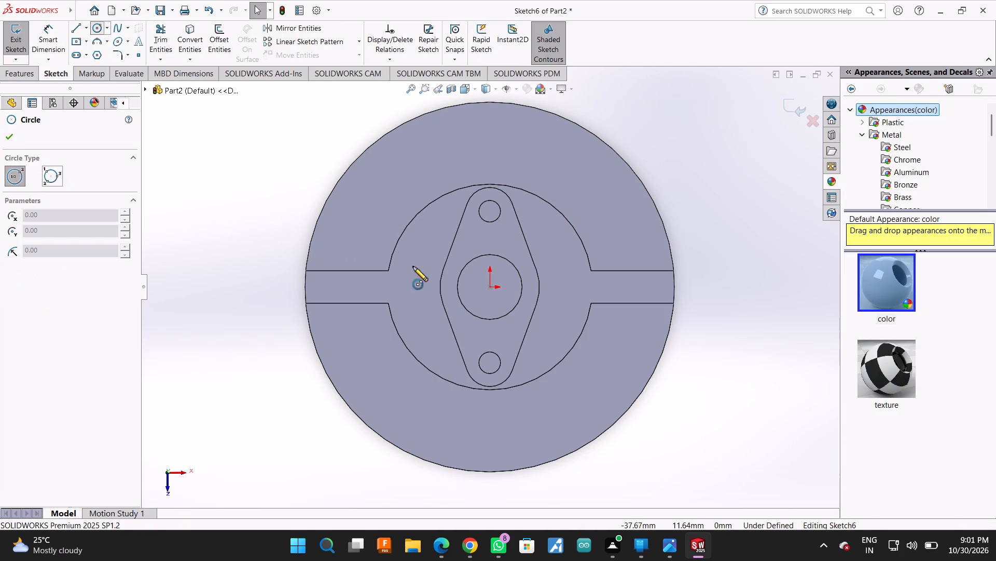
left_click(489, 287)
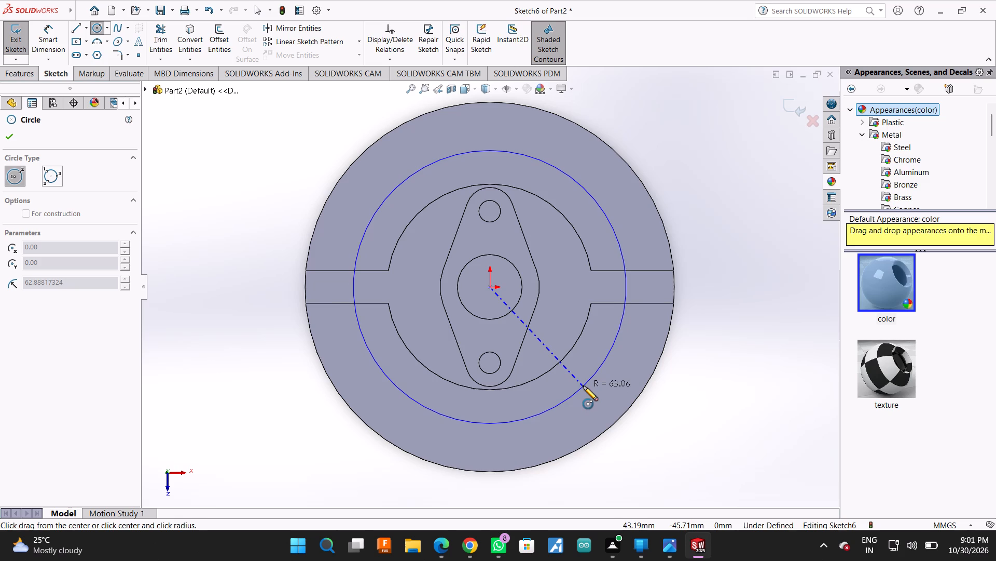
left_click(75, 28)
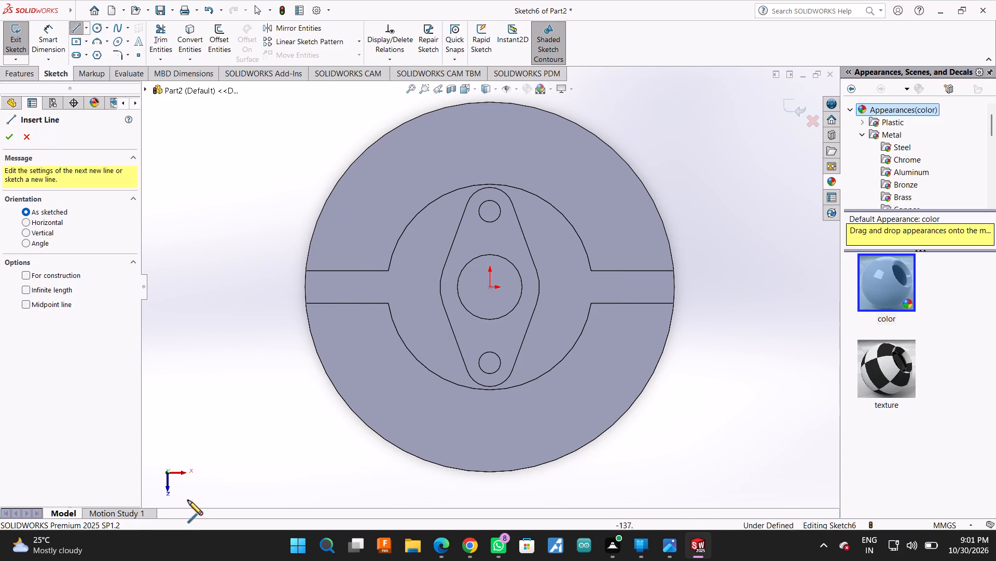
left_click(24, 271)
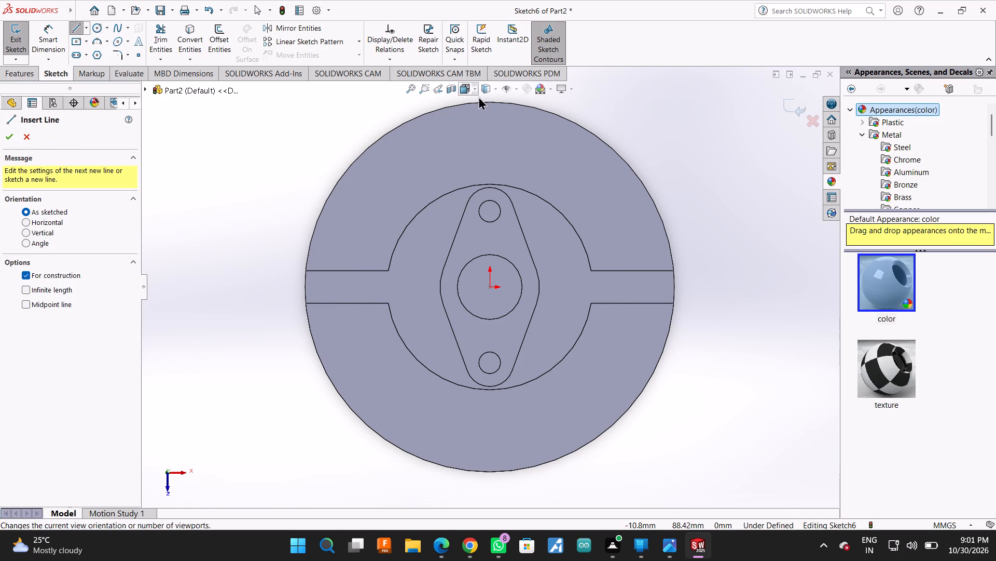
left_click(488, 103)
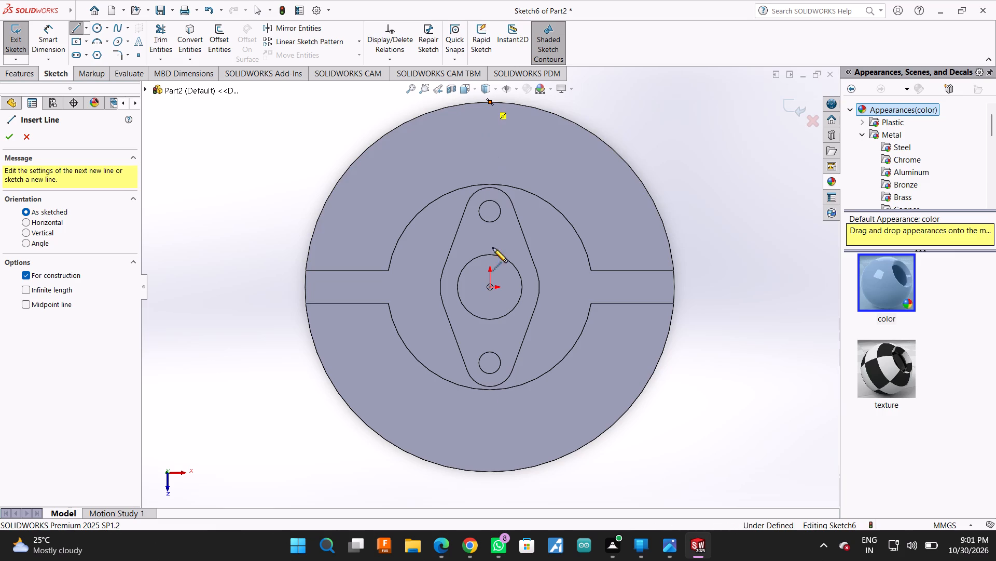
left_click(489, 474)
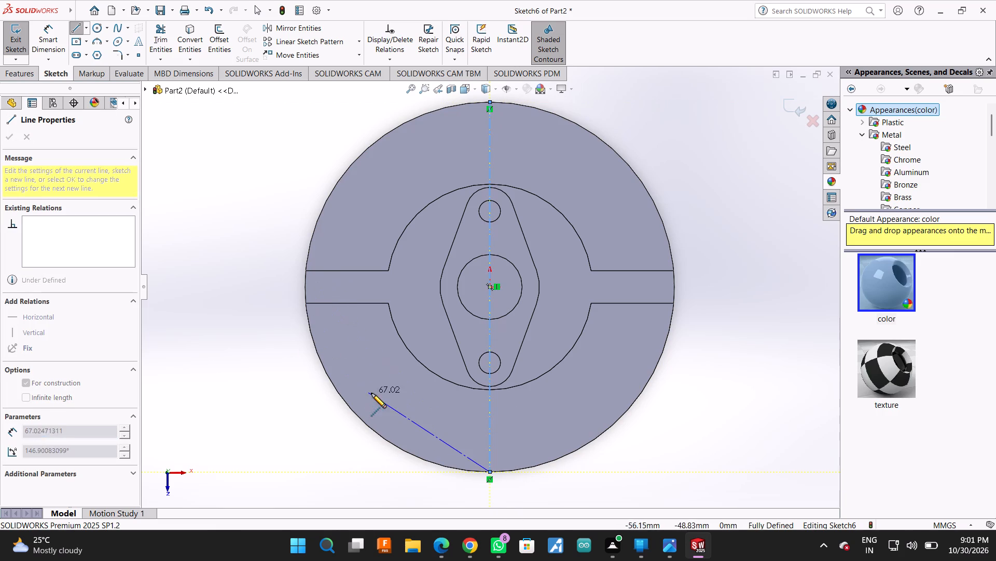
key("Escape")
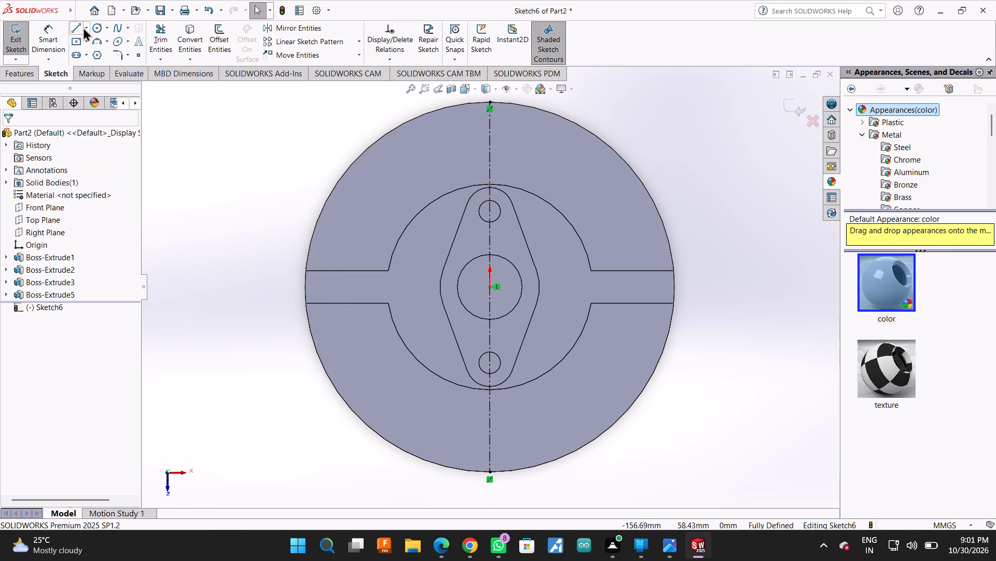
Sketch a horizontal construction line about 171 mm long through the origin, from rim to rim of the disc.
left_click(78, 26)
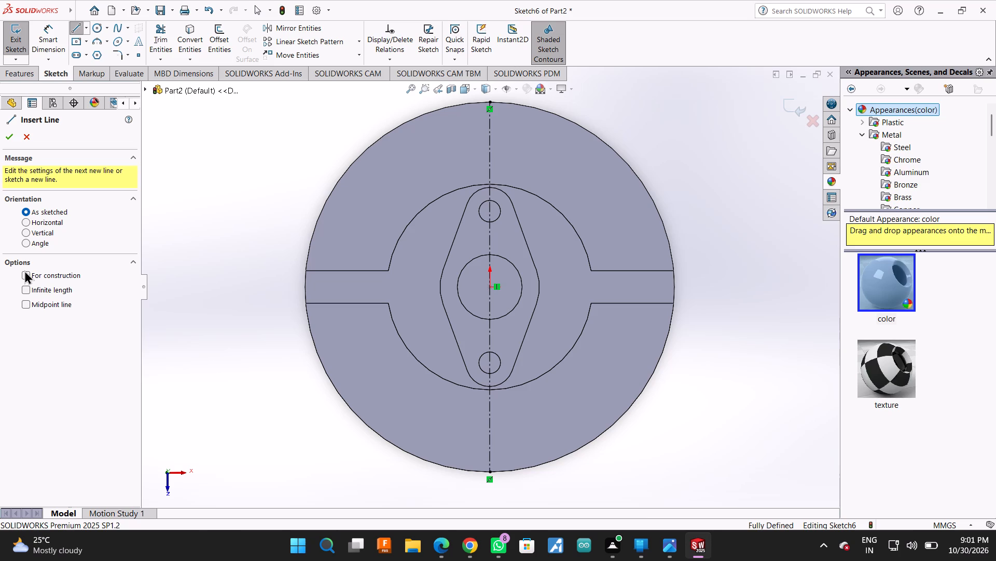
left_click(24, 270)
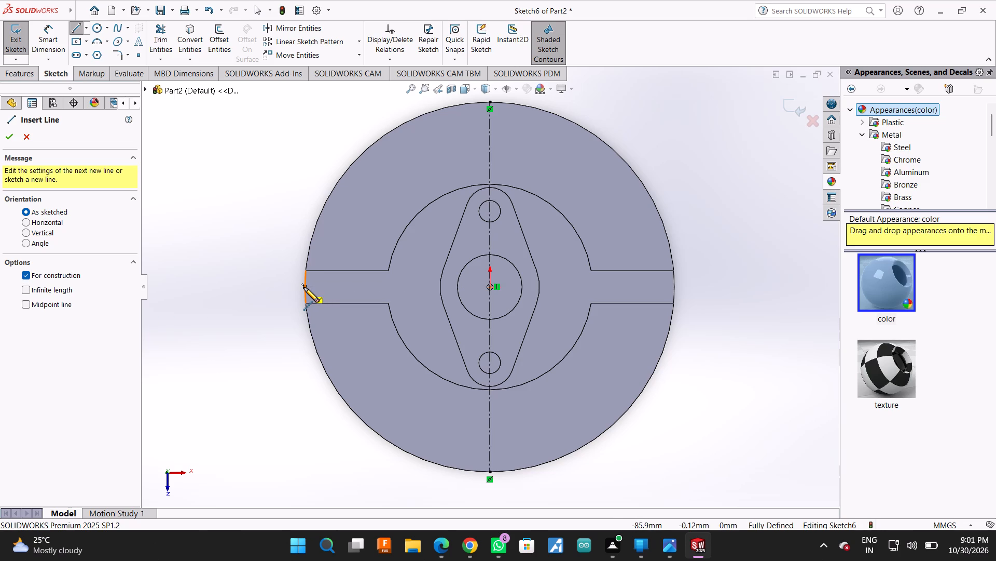
left_click(304, 287)
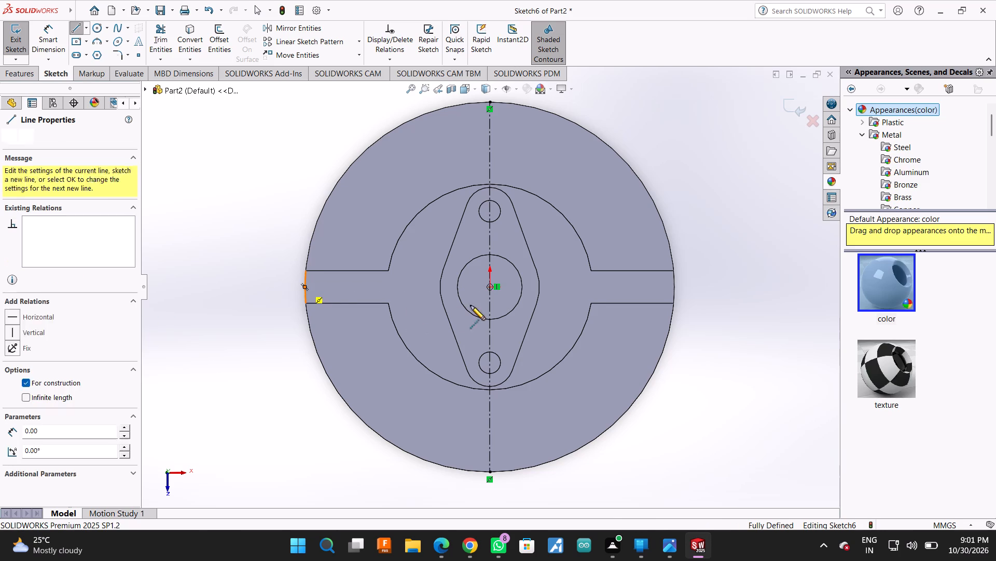
left_click(673, 287)
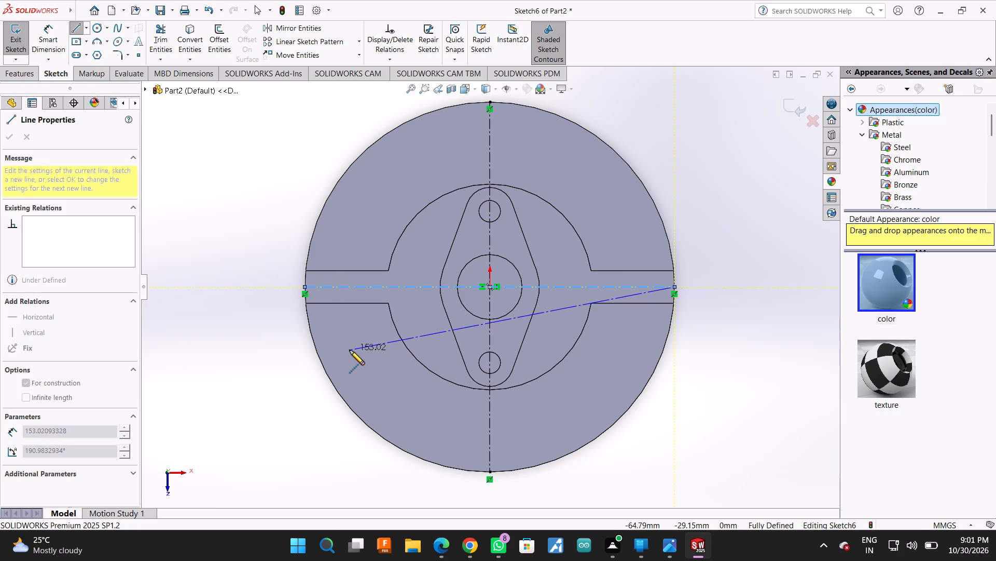
key("Escape")
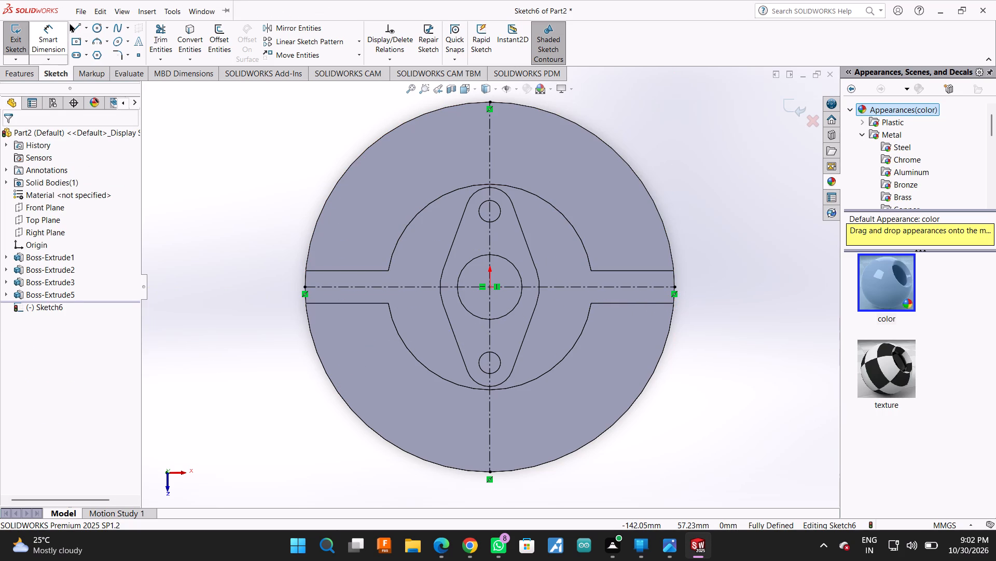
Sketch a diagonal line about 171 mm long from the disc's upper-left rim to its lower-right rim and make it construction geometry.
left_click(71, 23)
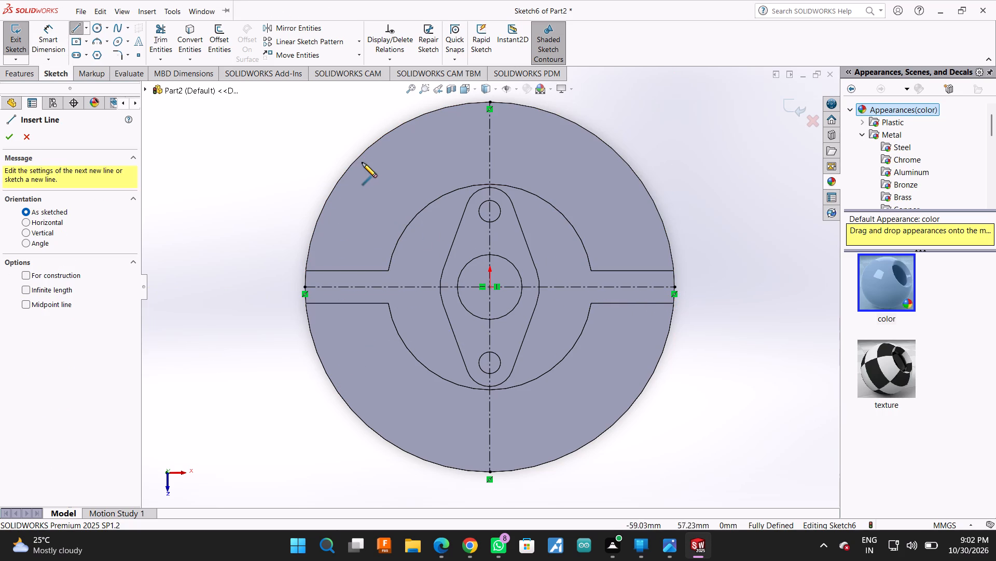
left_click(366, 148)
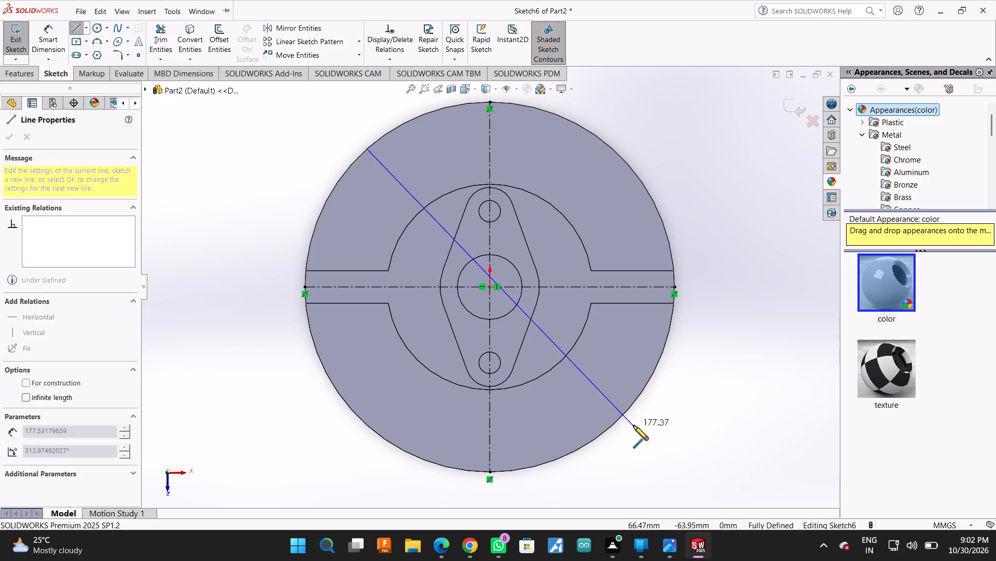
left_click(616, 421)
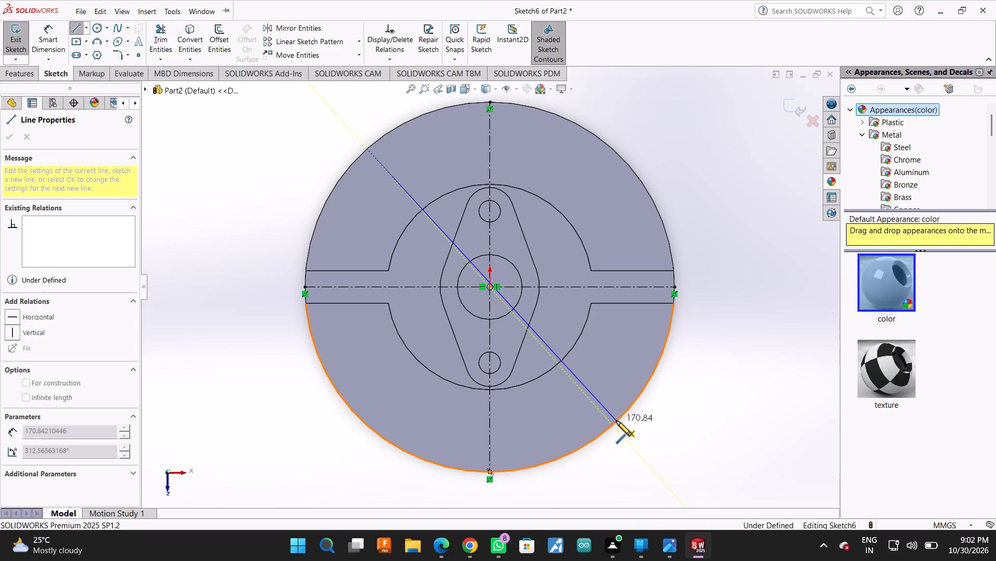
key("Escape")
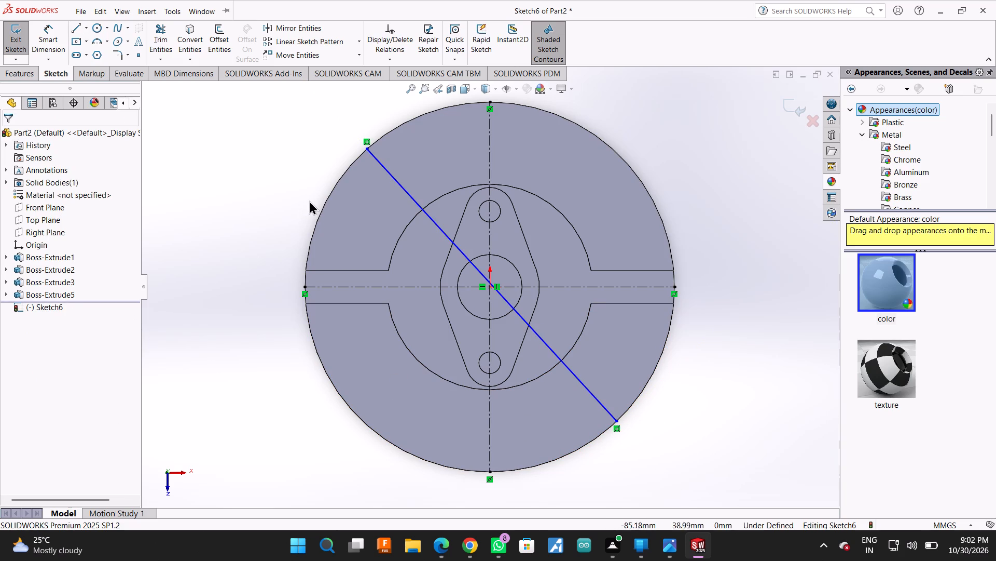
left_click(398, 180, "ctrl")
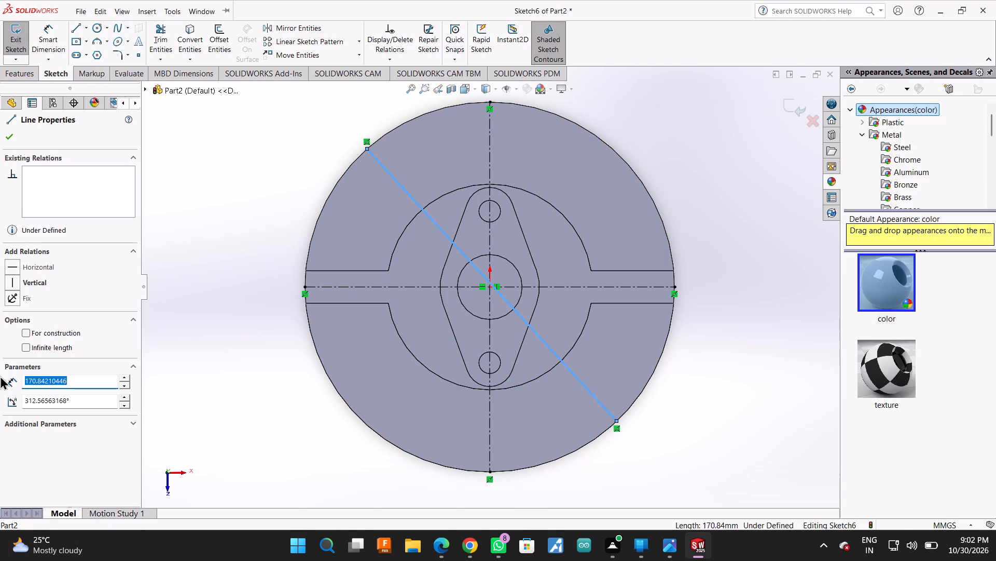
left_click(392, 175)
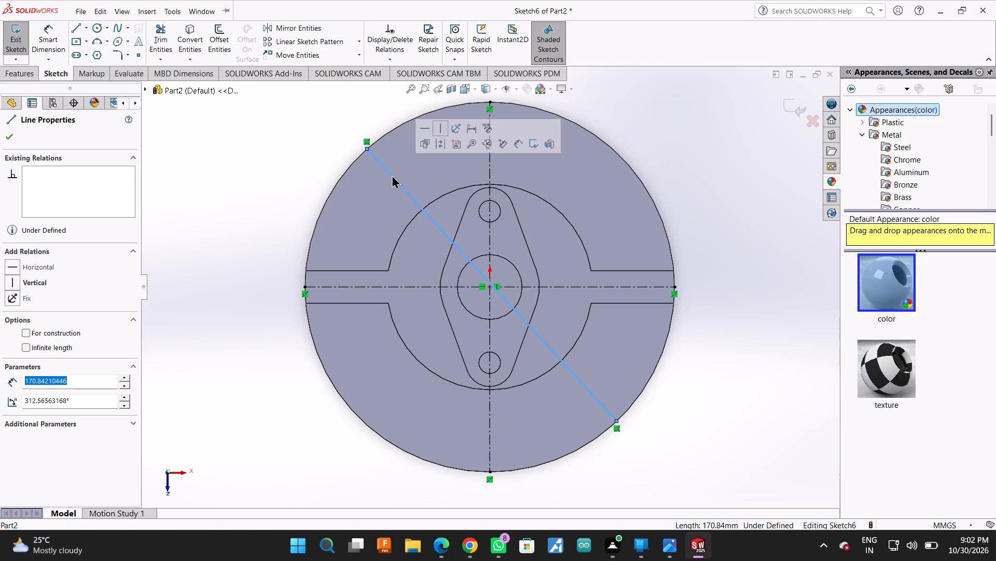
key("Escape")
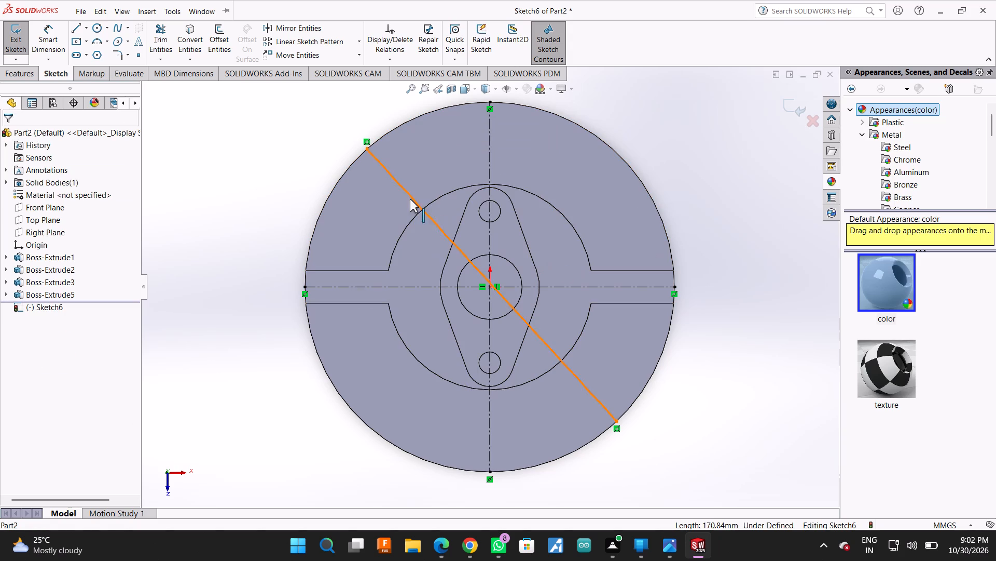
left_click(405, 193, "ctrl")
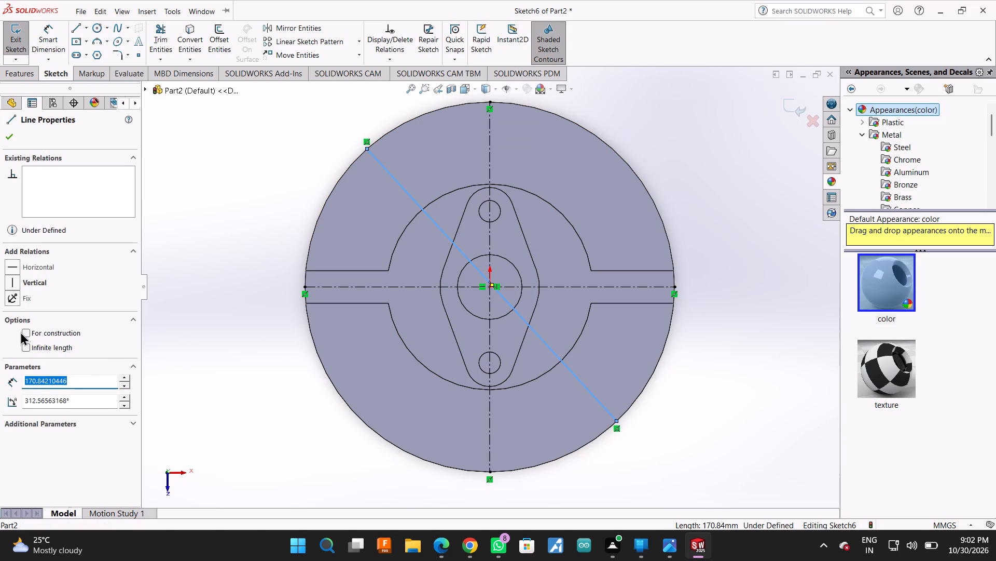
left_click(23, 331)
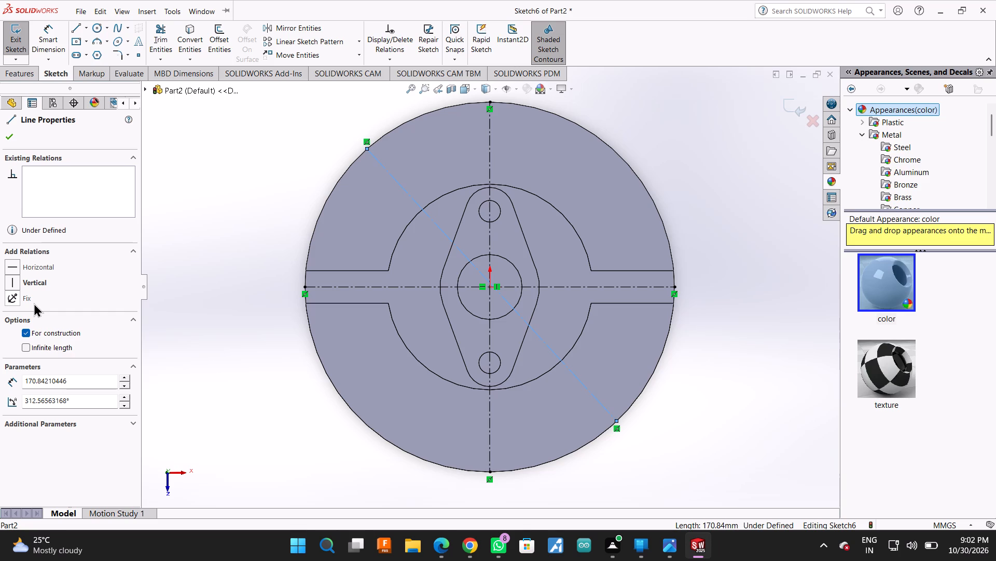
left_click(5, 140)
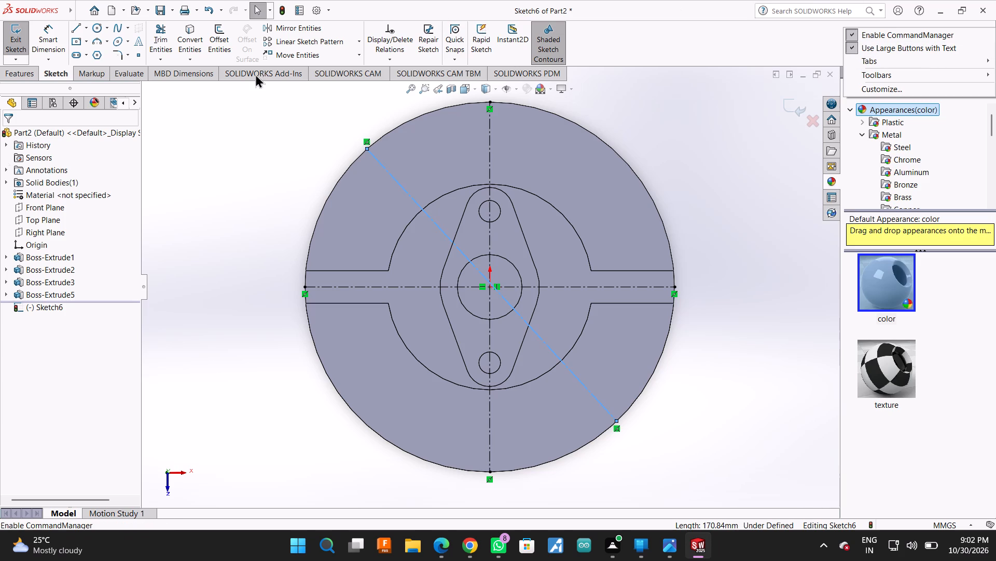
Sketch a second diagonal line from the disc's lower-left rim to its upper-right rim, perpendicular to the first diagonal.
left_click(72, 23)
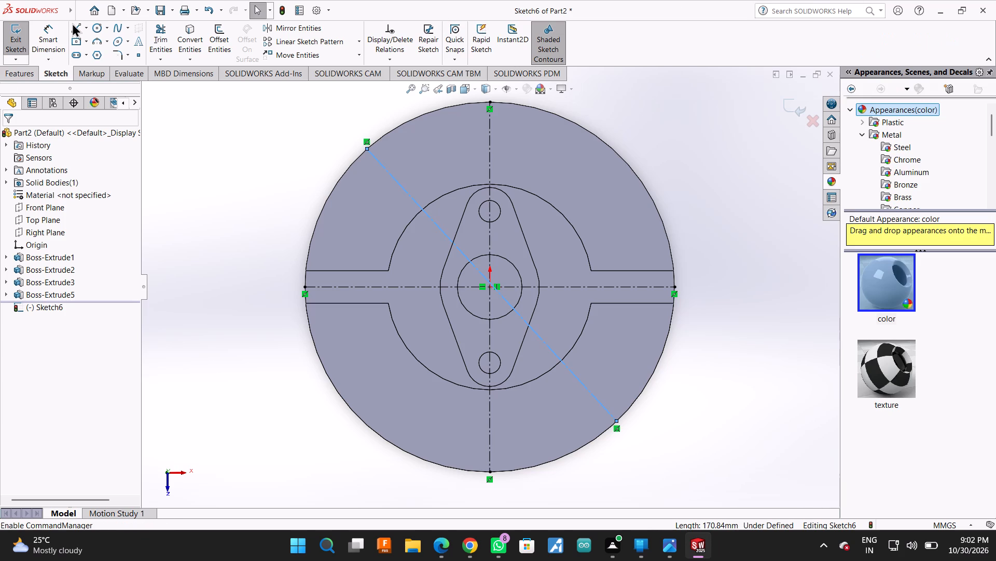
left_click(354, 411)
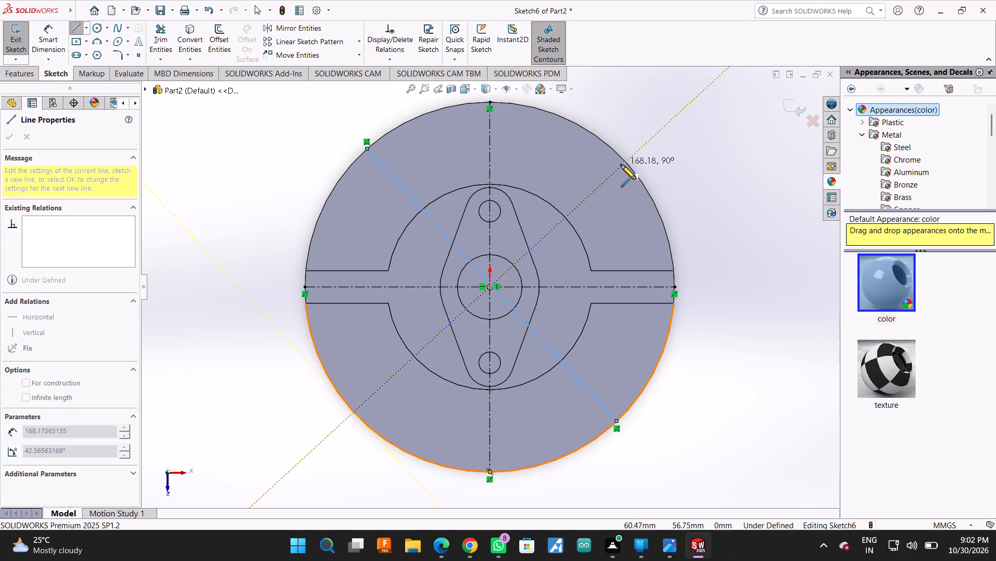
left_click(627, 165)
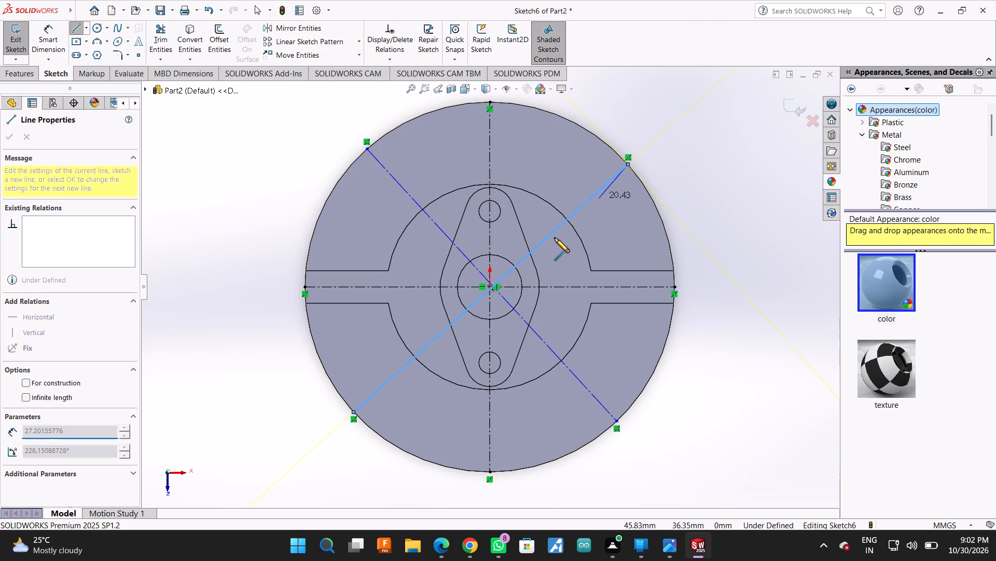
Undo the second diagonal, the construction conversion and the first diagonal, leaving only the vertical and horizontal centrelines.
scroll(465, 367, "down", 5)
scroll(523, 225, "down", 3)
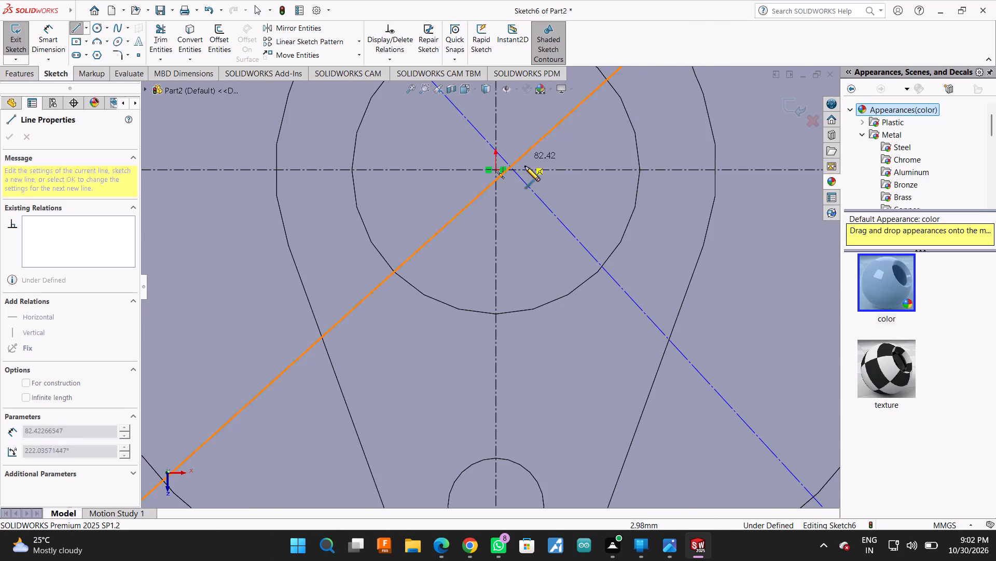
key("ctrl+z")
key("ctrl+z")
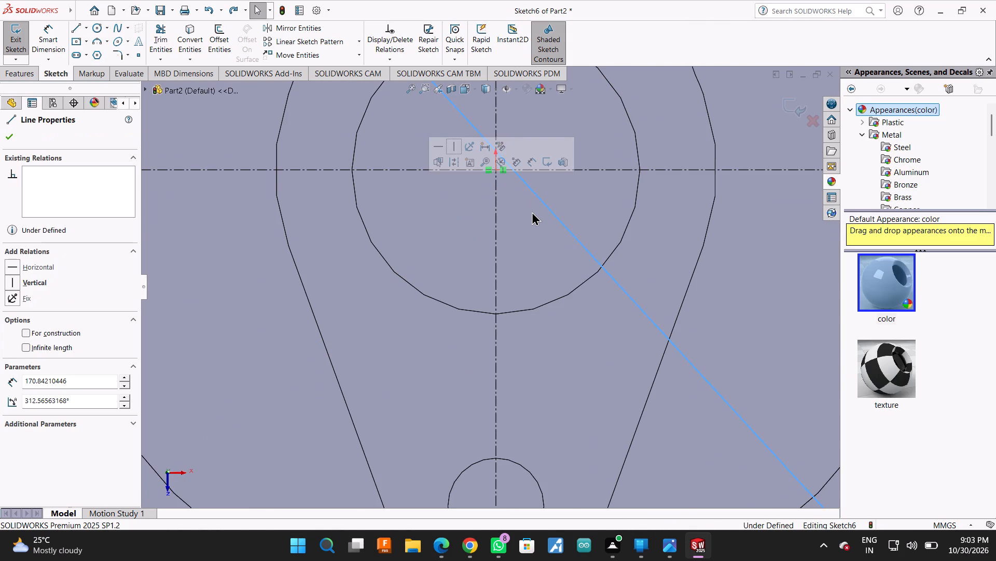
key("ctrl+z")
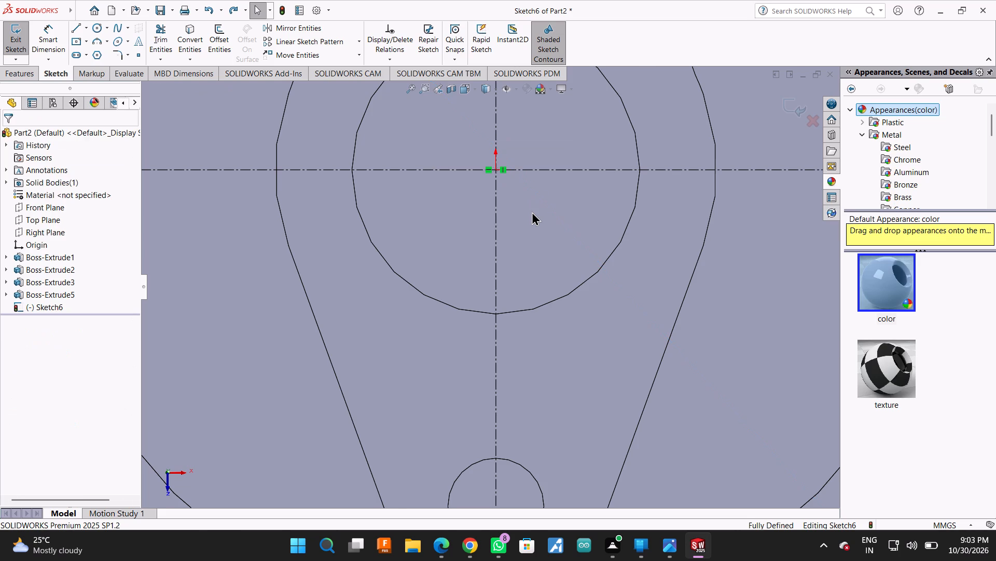
Sketch a line about 85 mm long from the origin to the disc's upper-left rim and make it construction geometry.
scroll(532, 211, "up", 6)
left_click(74, 25)
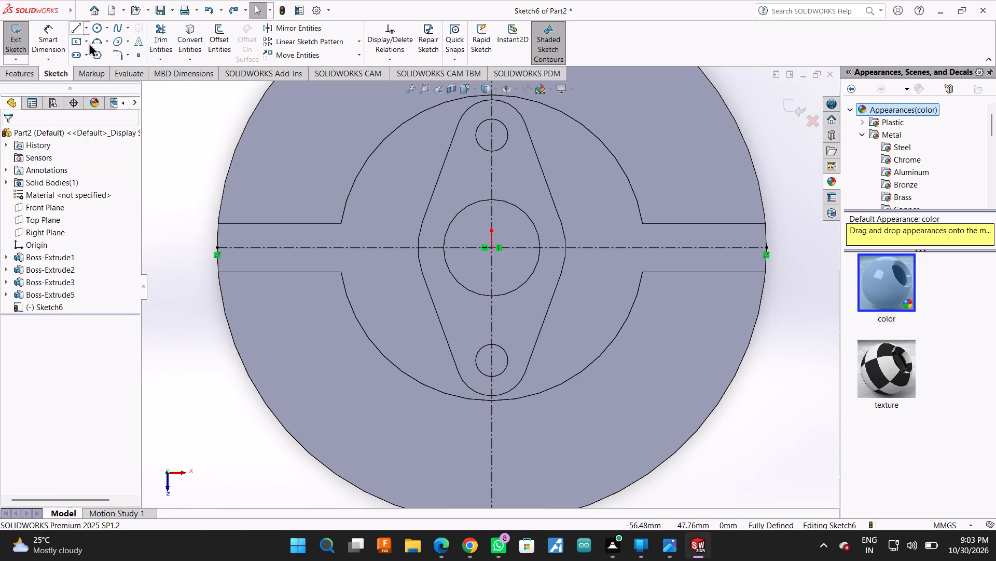
scroll(322, 234, "up", 2)
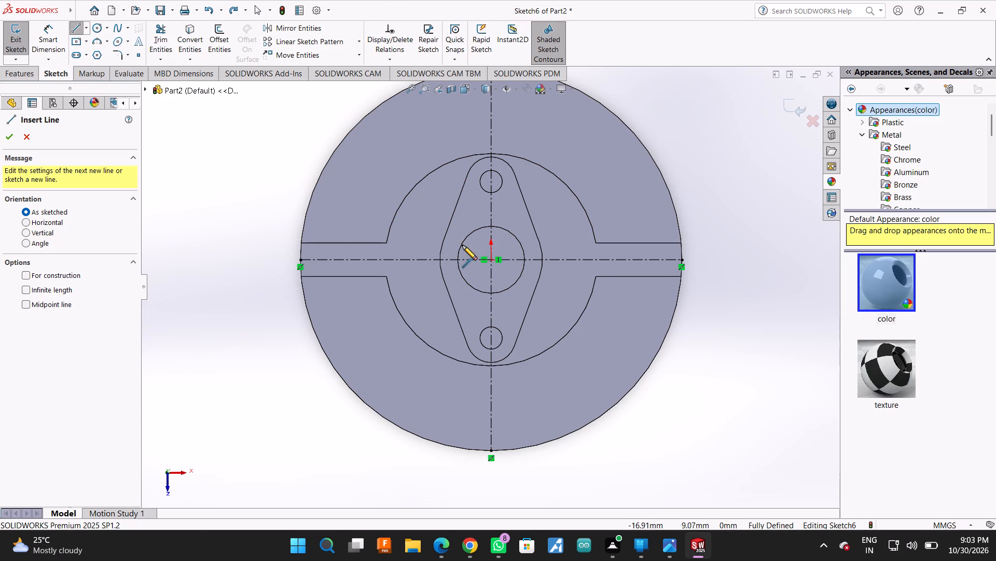
left_click(491, 261)
left_click(365, 115)
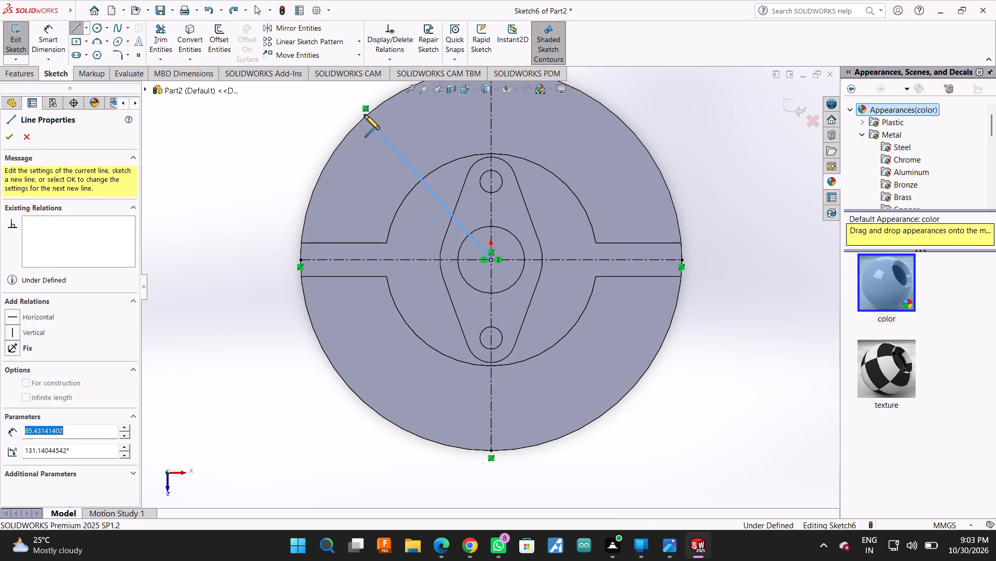
key("Escape")
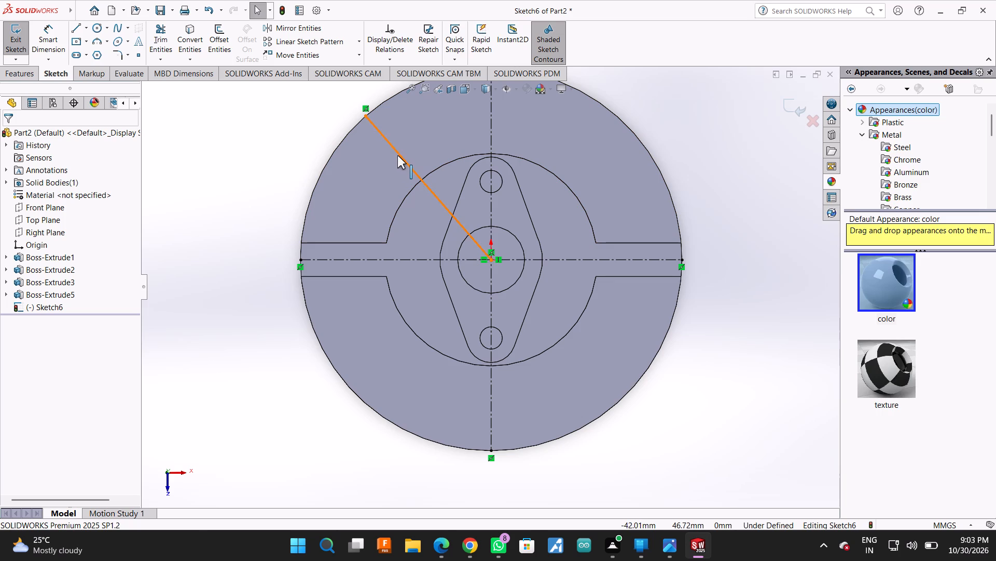
left_click(397, 155, "ctrl")
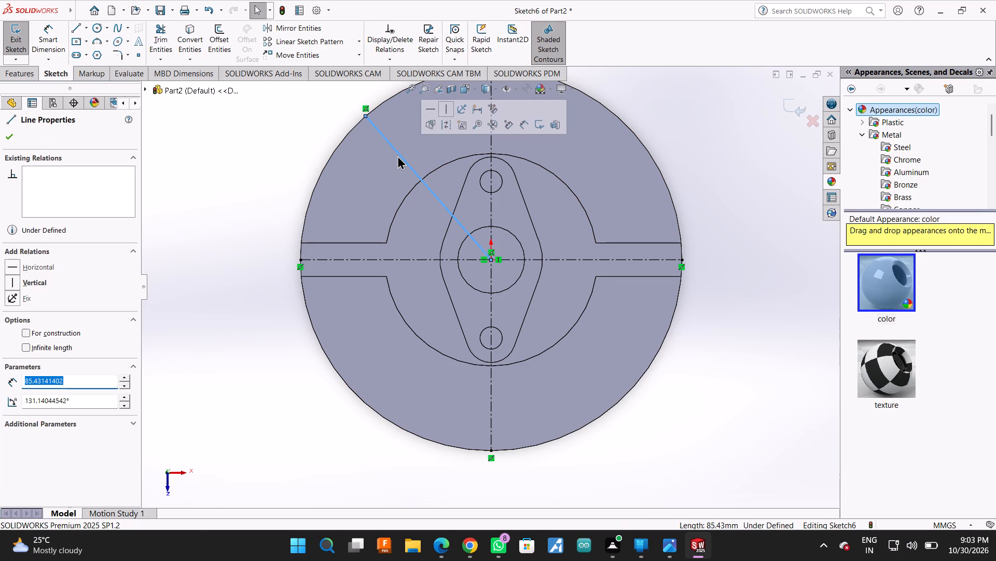
left_click(23, 334)
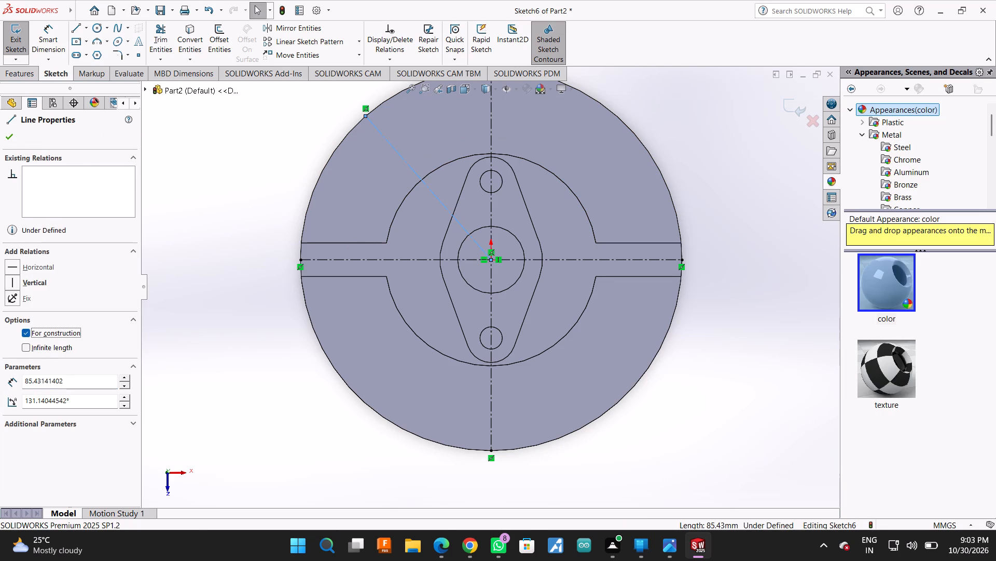
left_click(5, 135)
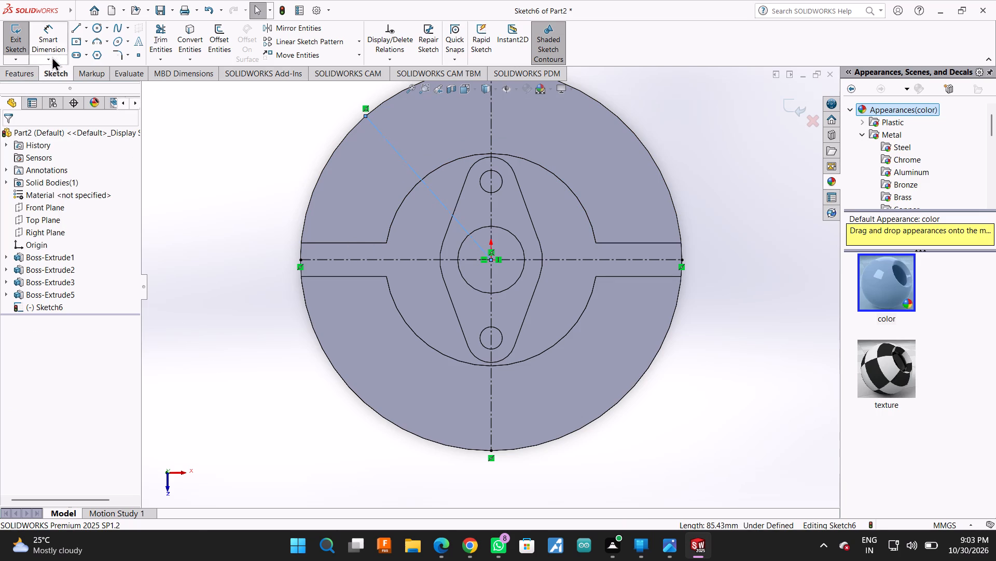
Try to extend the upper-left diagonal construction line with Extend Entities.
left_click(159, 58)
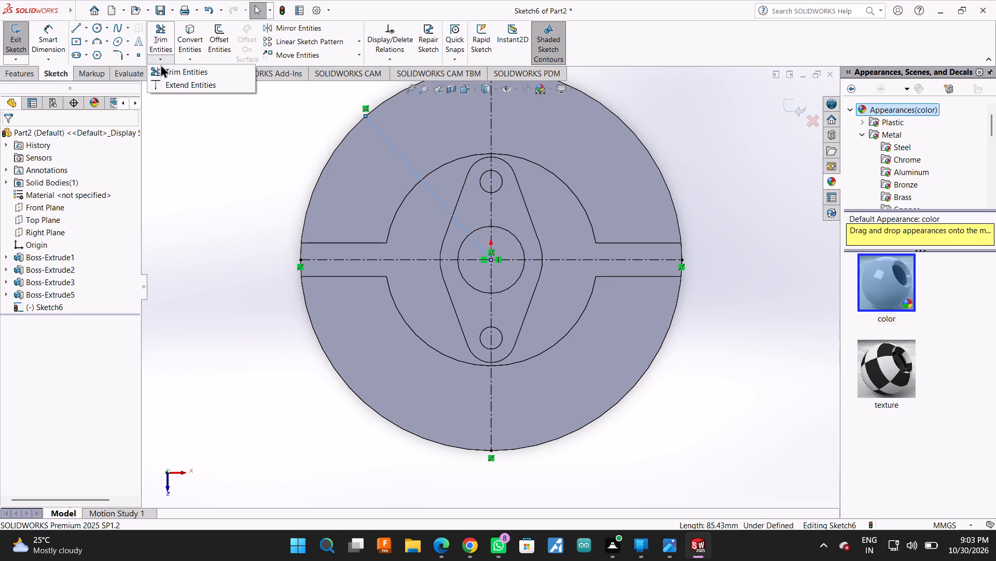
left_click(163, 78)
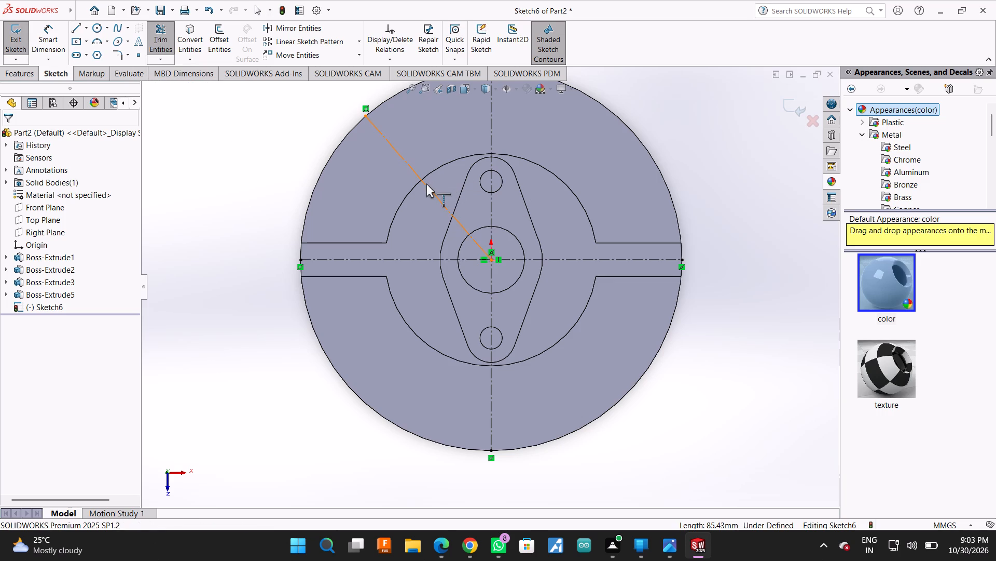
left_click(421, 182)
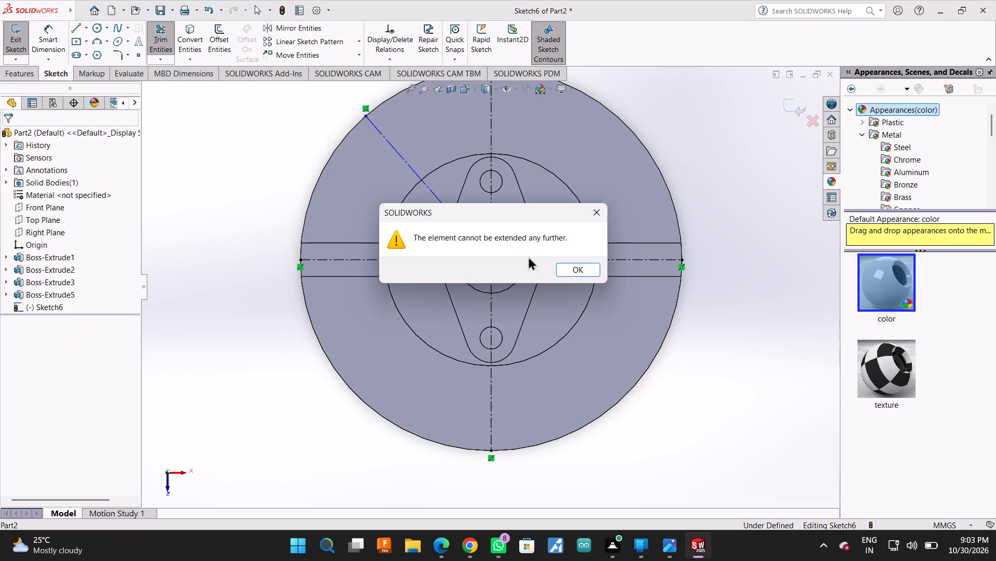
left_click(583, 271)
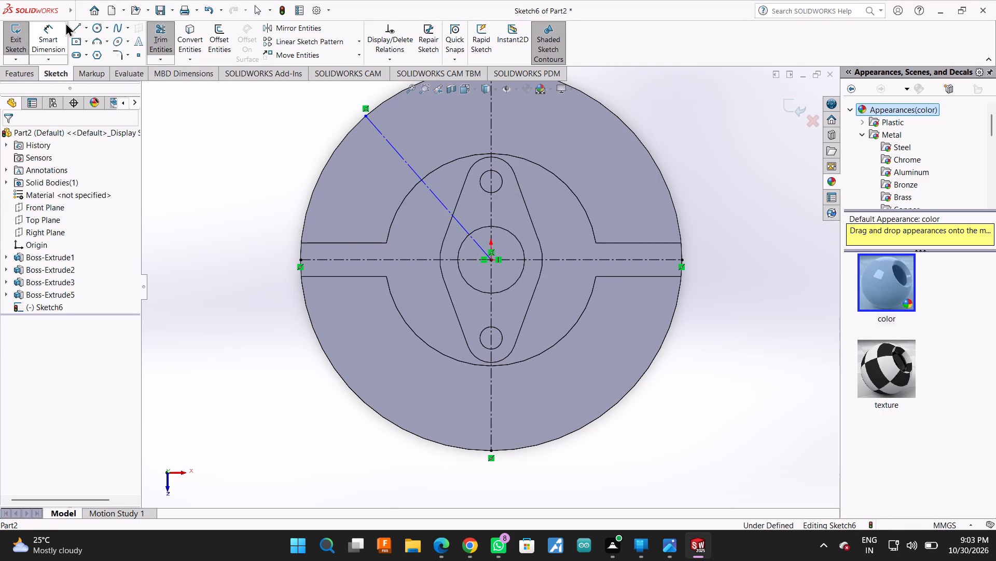
Sketch a line about 85 mm long from the origin to the disc's lower-right rim and make it construction geometry.
left_click(71, 25)
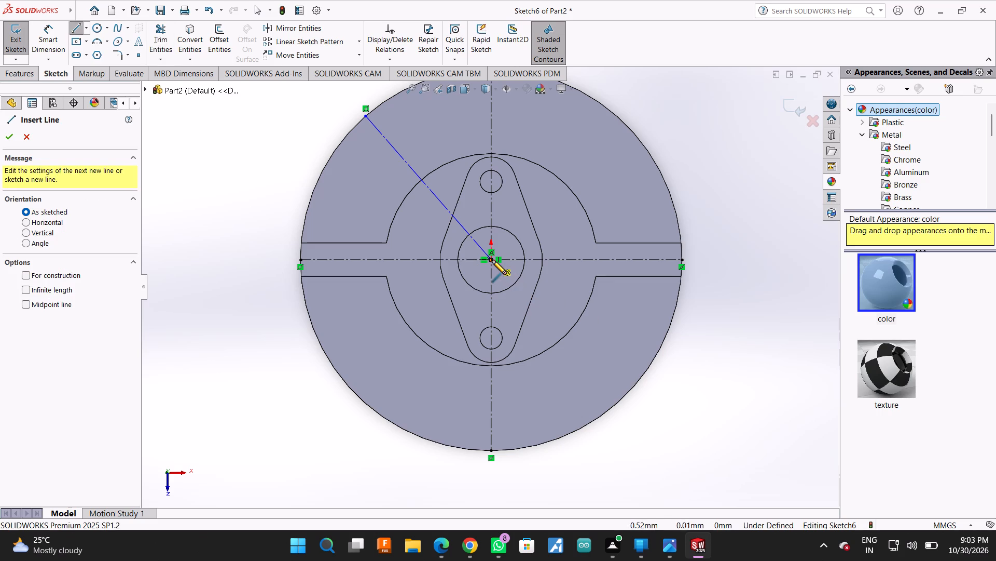
left_click(492, 260)
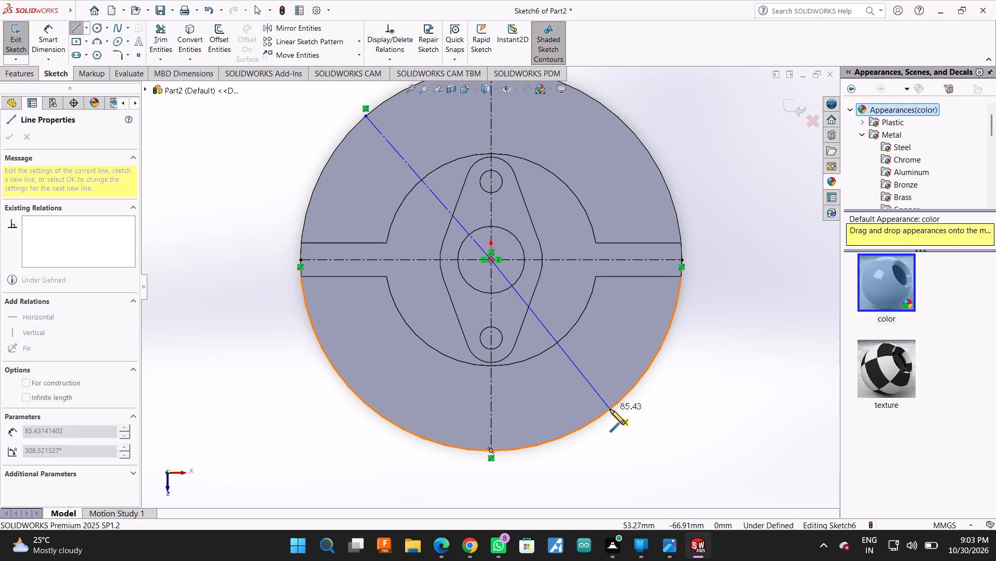
left_click(610, 409)
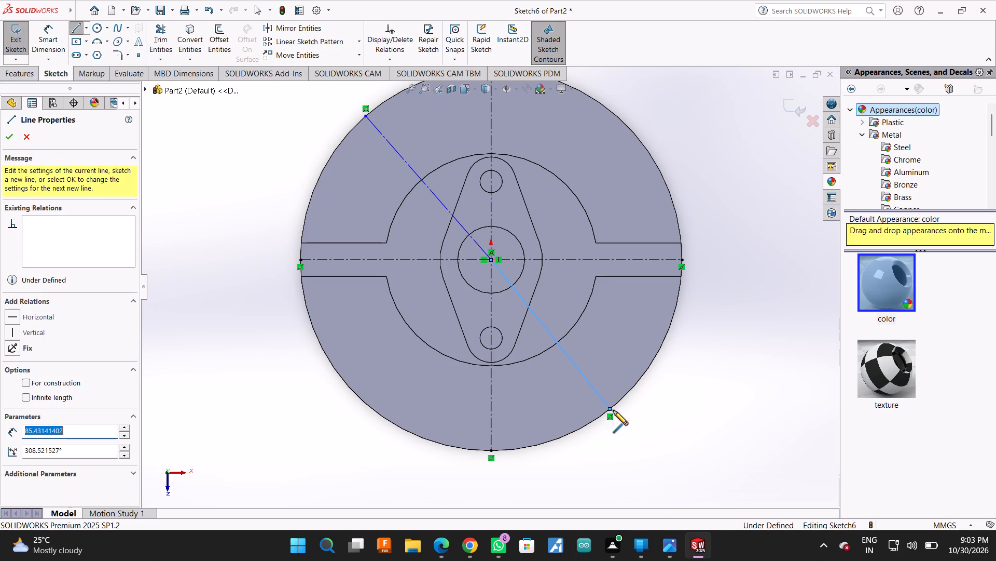
key("Escape")
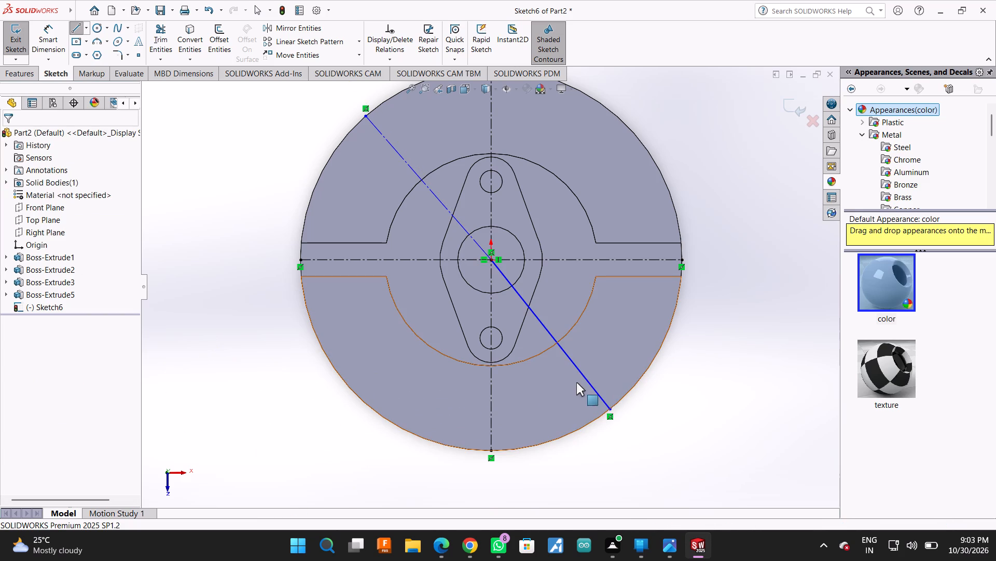
left_click(584, 374, "ctrl")
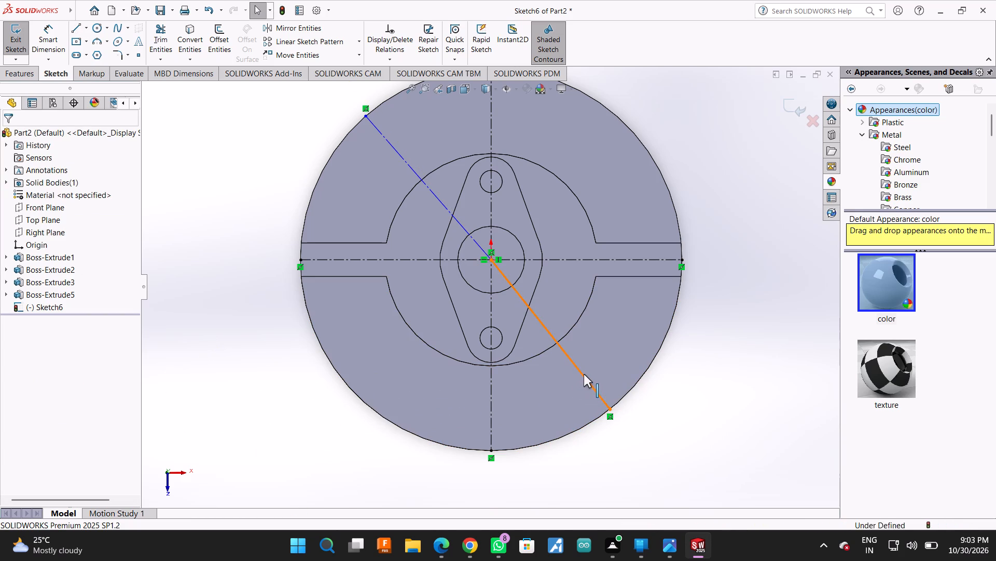
left_click(21, 333)
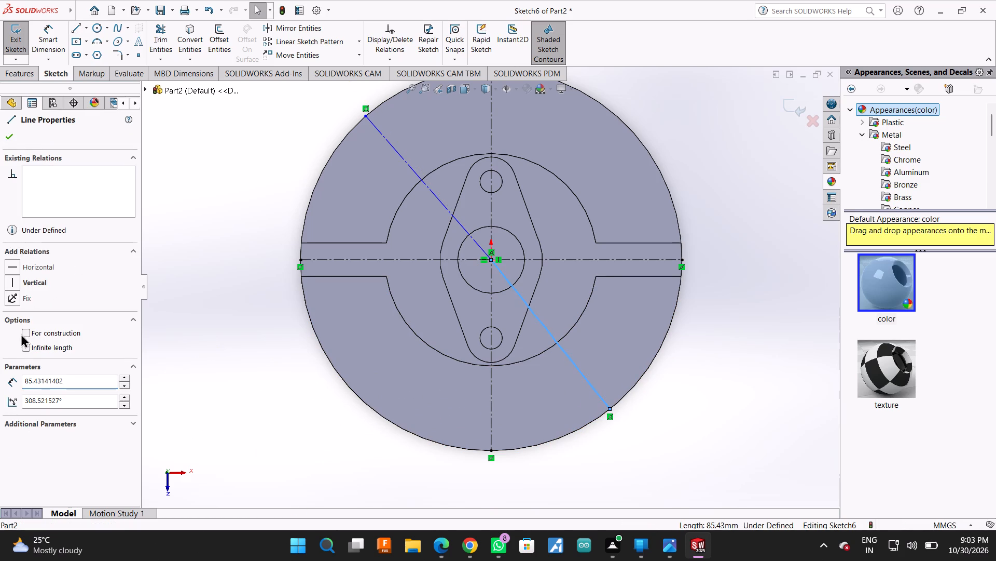
left_click(24, 334)
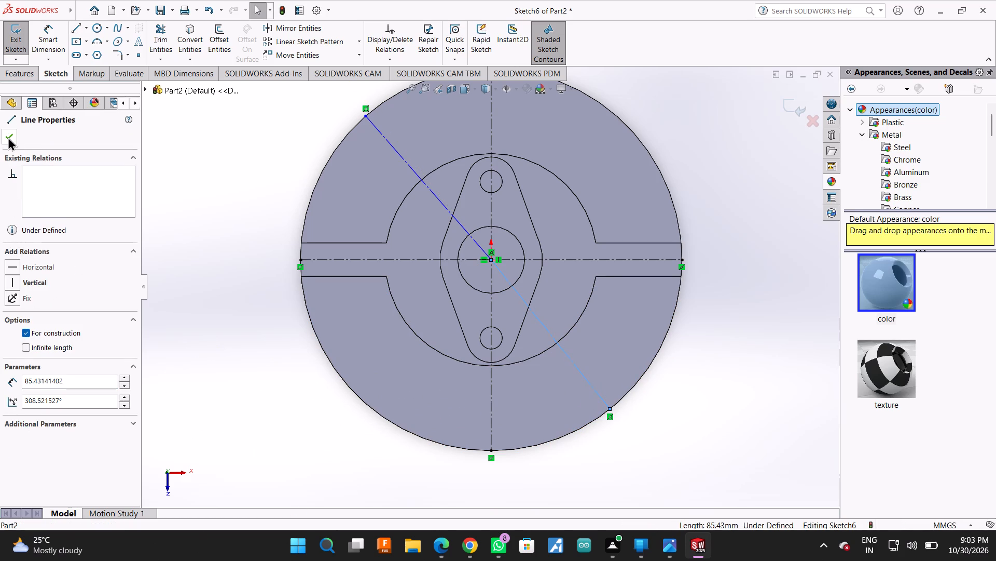
left_click(8, 137)
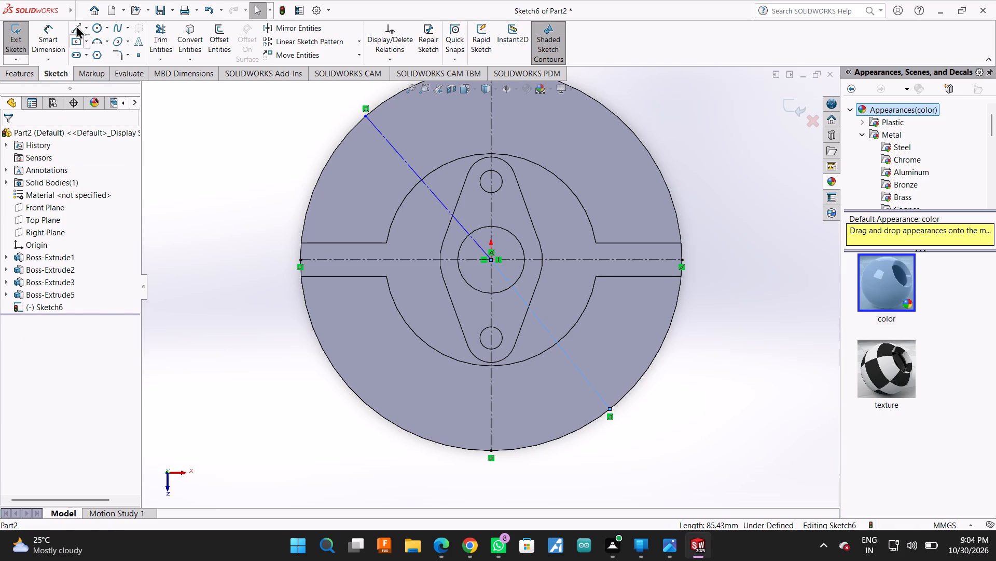
left_click(571, 34)
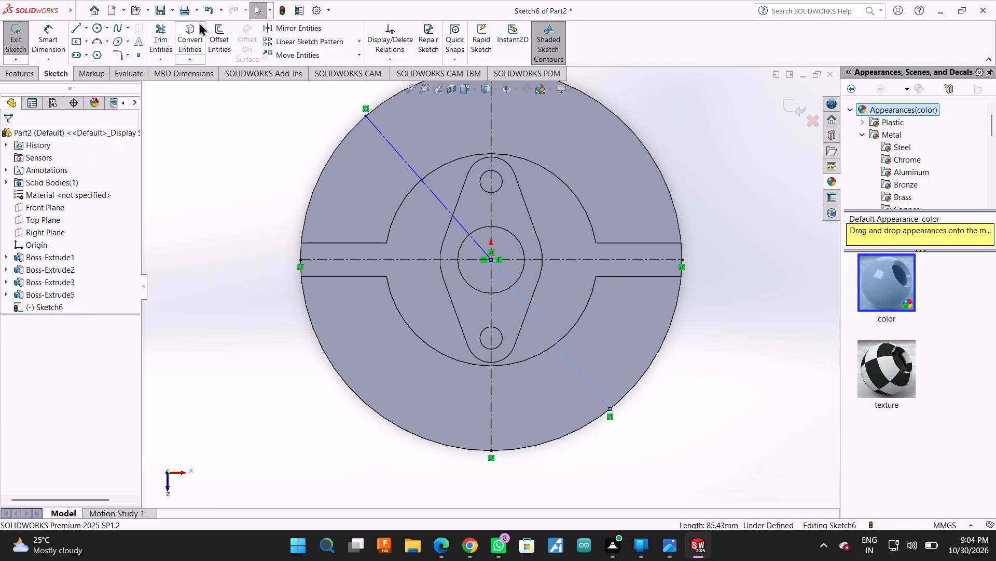
Sketch two collinear construction lines, about 85 mm from the upper-right rim to the origin and 87 mm on to the lower-left rim.
left_click(76, 27)
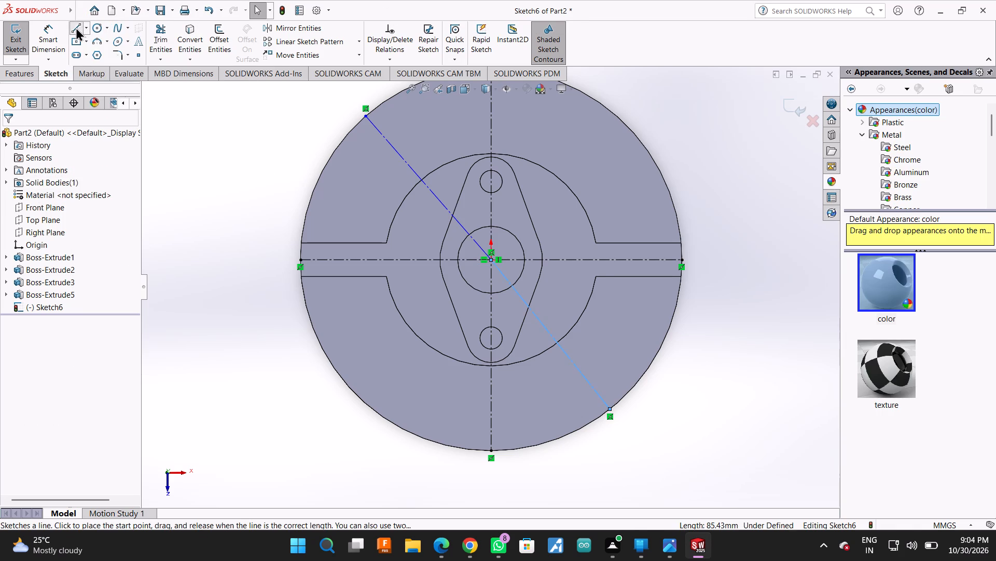
left_click(627, 128)
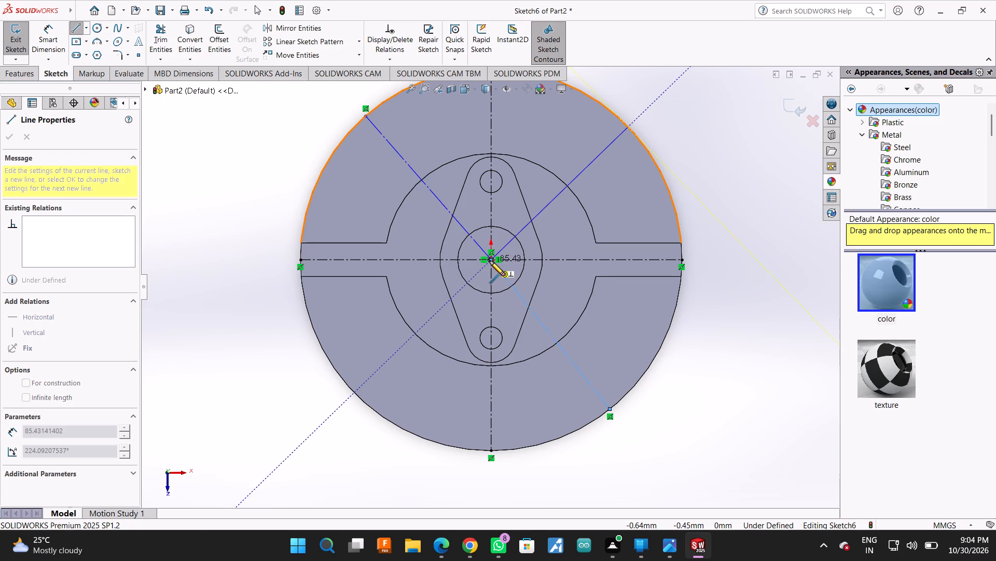
left_click(489, 260)
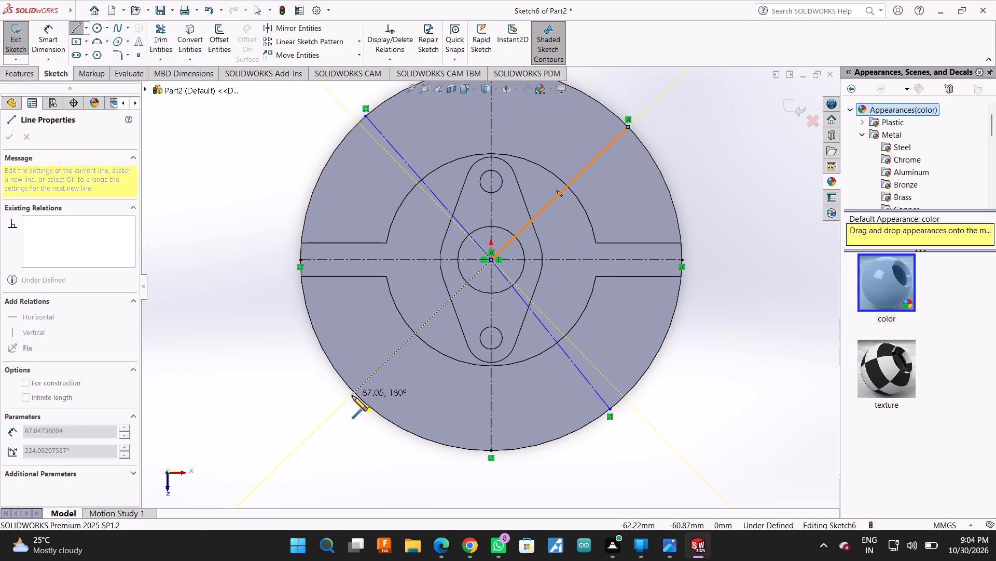
left_click(352, 396)
key("Escape")
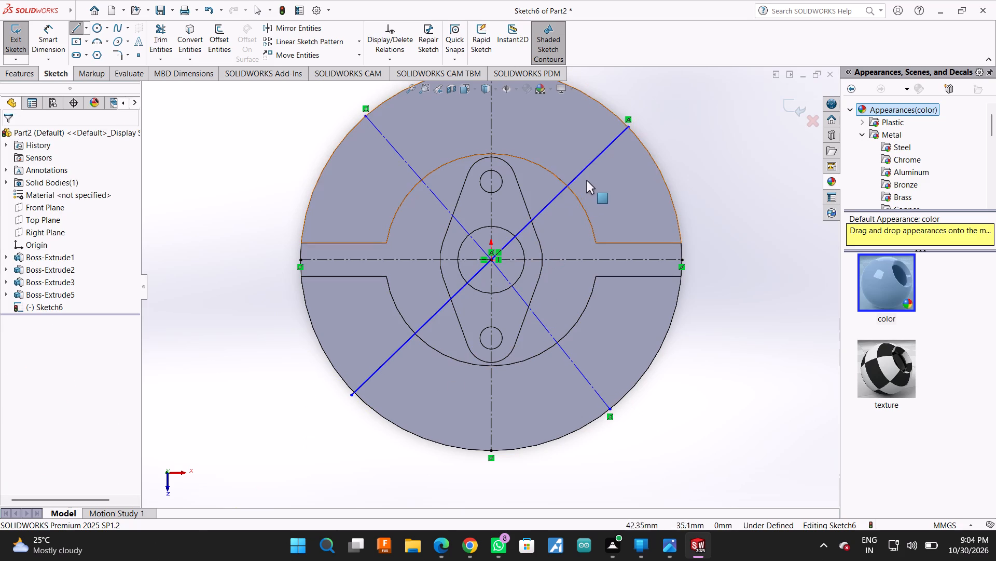
left_click(587, 168, "ctrl")
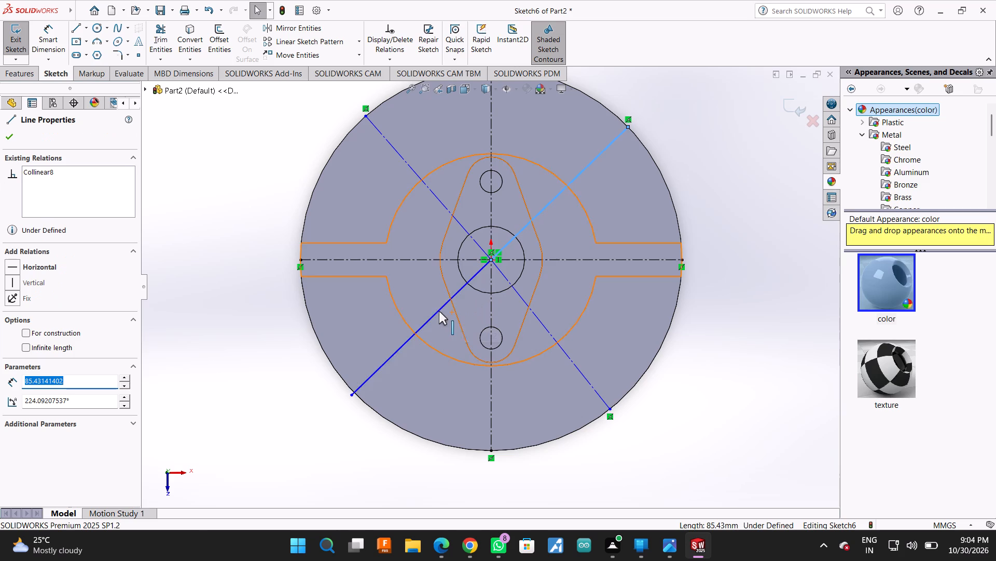
left_click(439, 311, "ctrl")
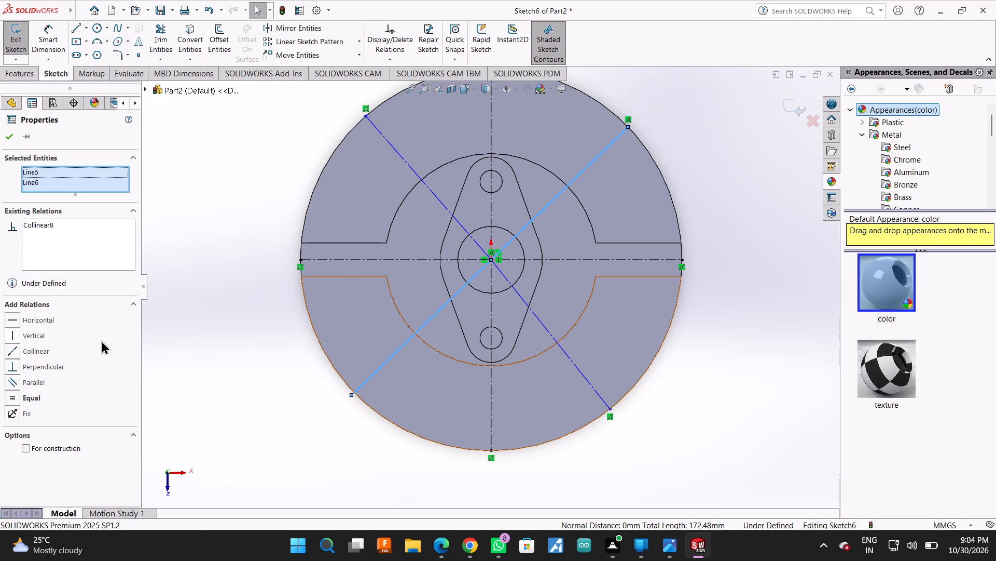
left_click(26, 444)
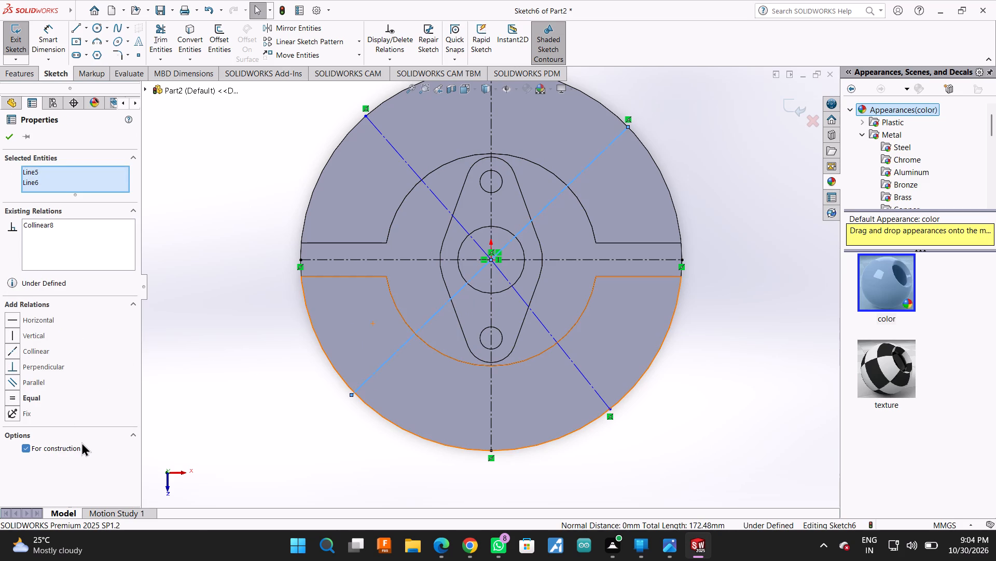
left_click(16, 141)
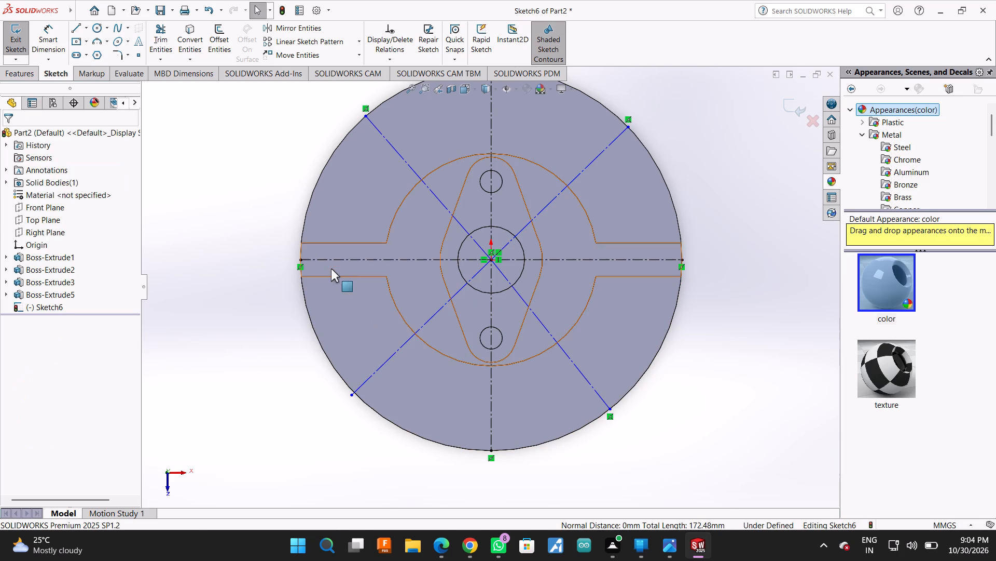
Dimension the angle between the horizontal centreline and the upper-left diagonal as 30 degrees.
left_click(56, 31)
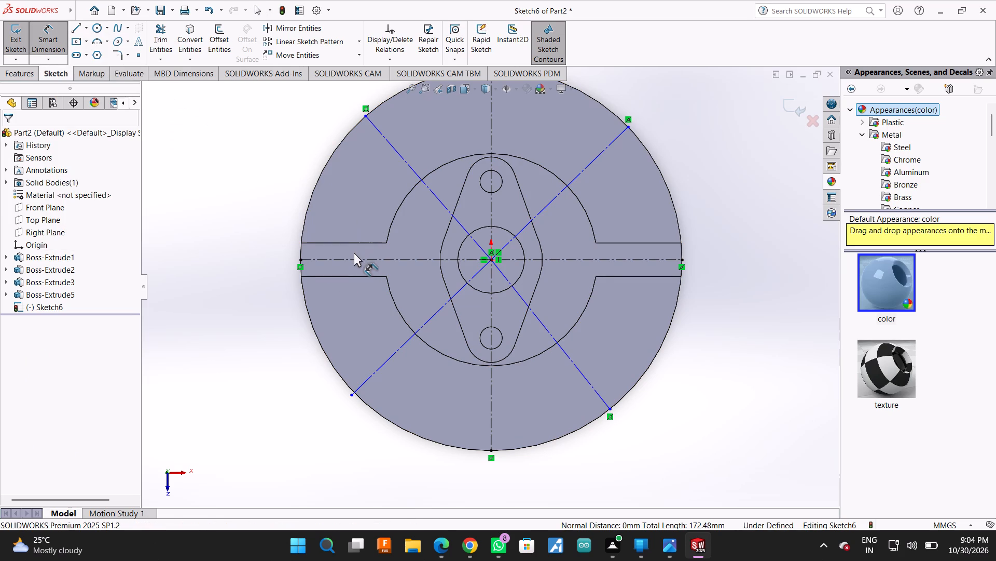
left_click(354, 258)
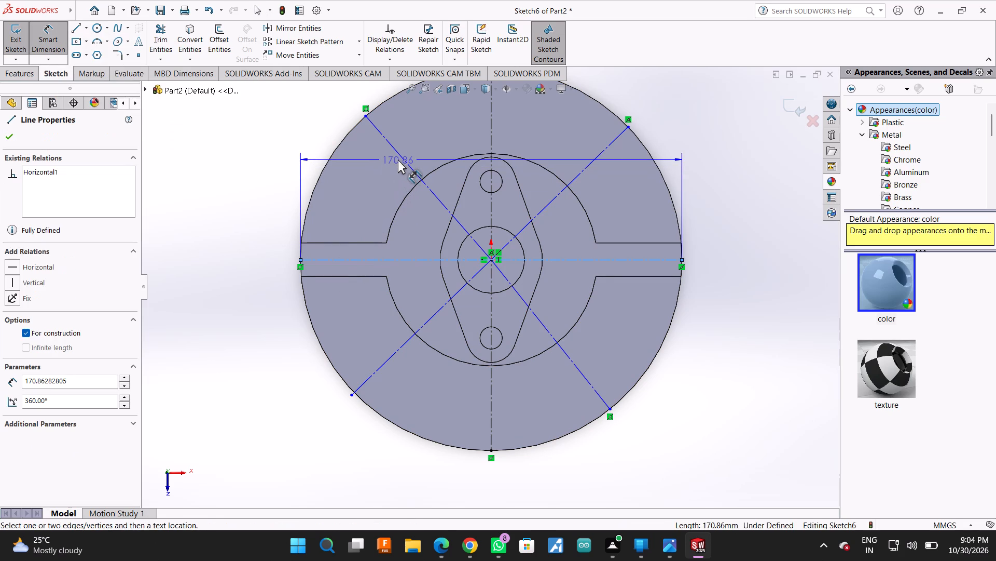
left_click(400, 156)
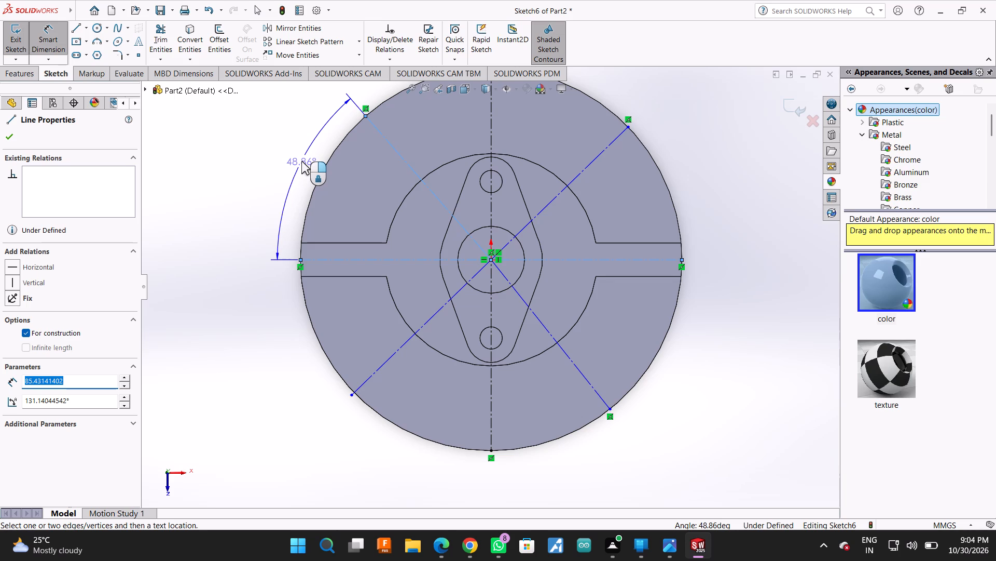
type("30")
left_click(301, 161)
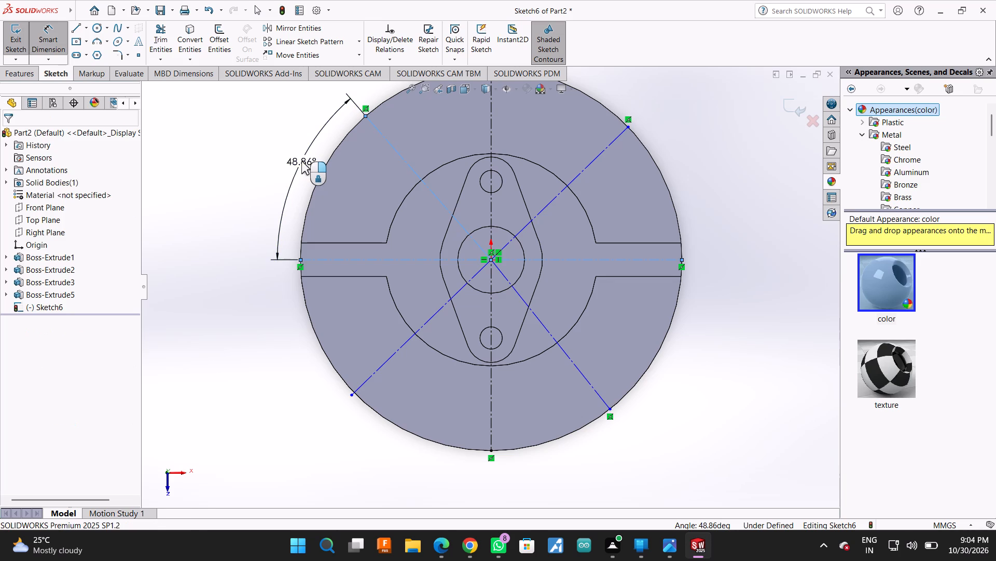
type("30")
key("Return")
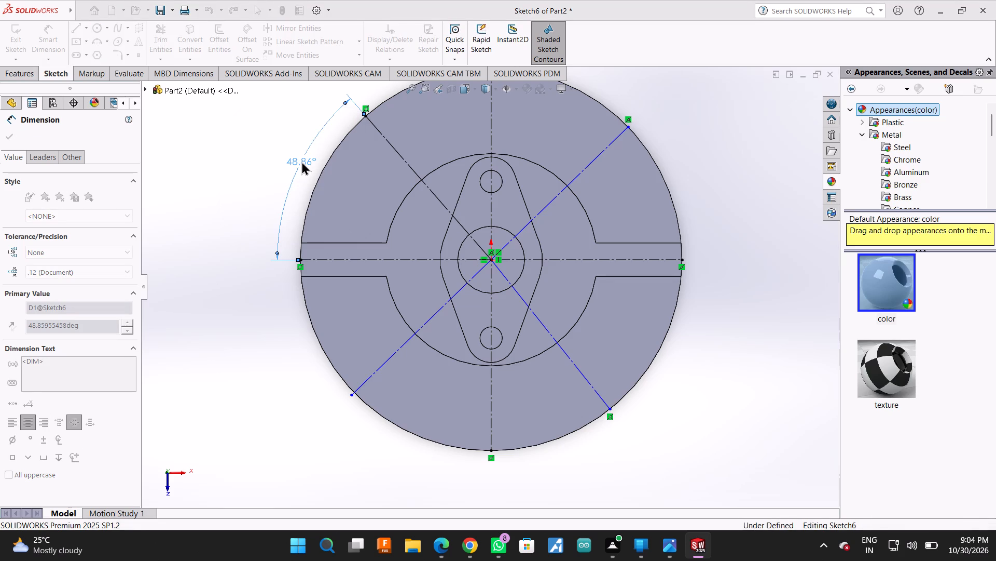
Undo the 30-degree value on the upper-left diagonal's angle dimension.
scroll(371, 230, "up", 1)
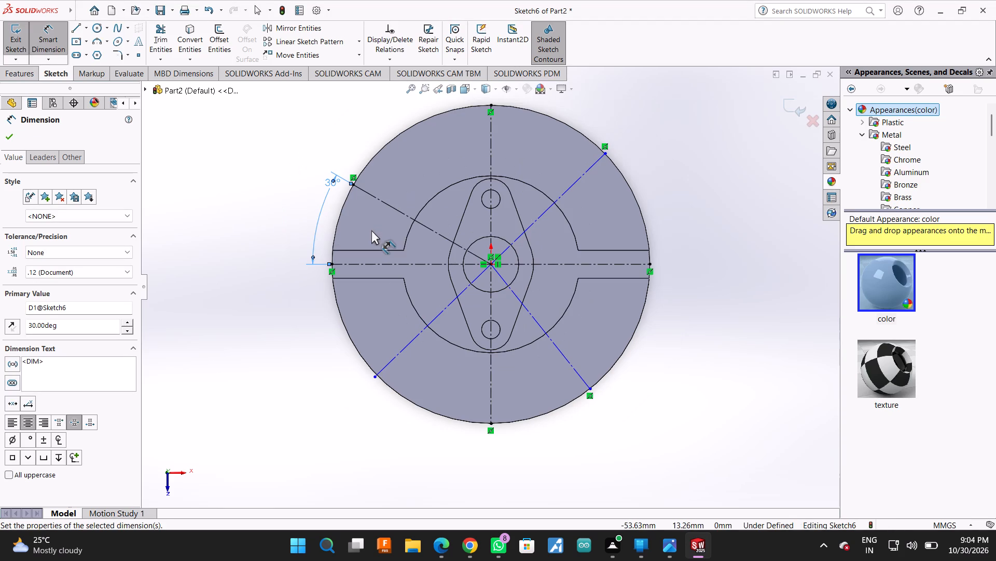
key("ctrl+z")
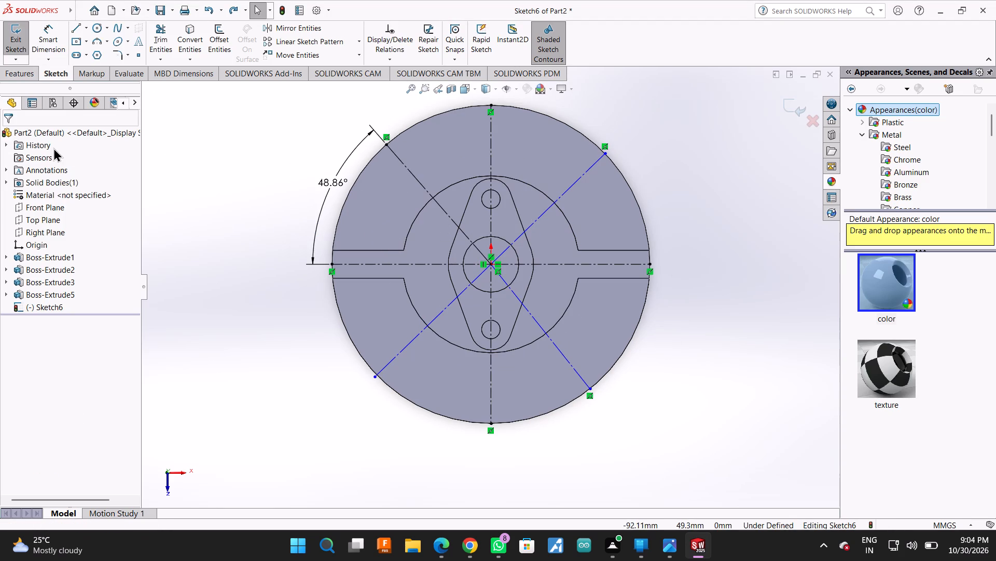
Undo the angle dimension between the horizontal centreline and the upper-left diagonal.
key("ctrl+z")
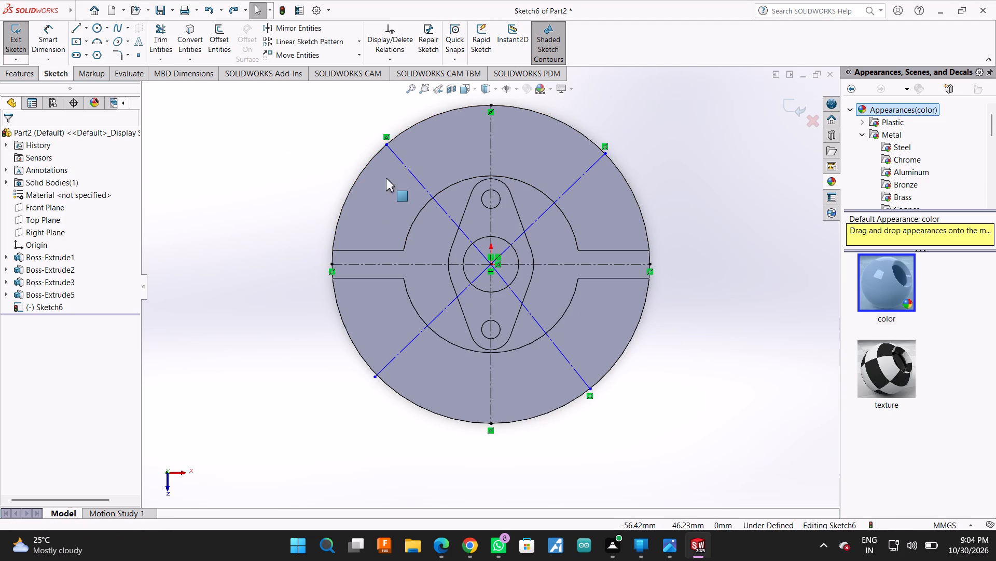
Dimension the angle between the vertical centreline and the upper-left diagonal as 30 degrees.
left_click(47, 40)
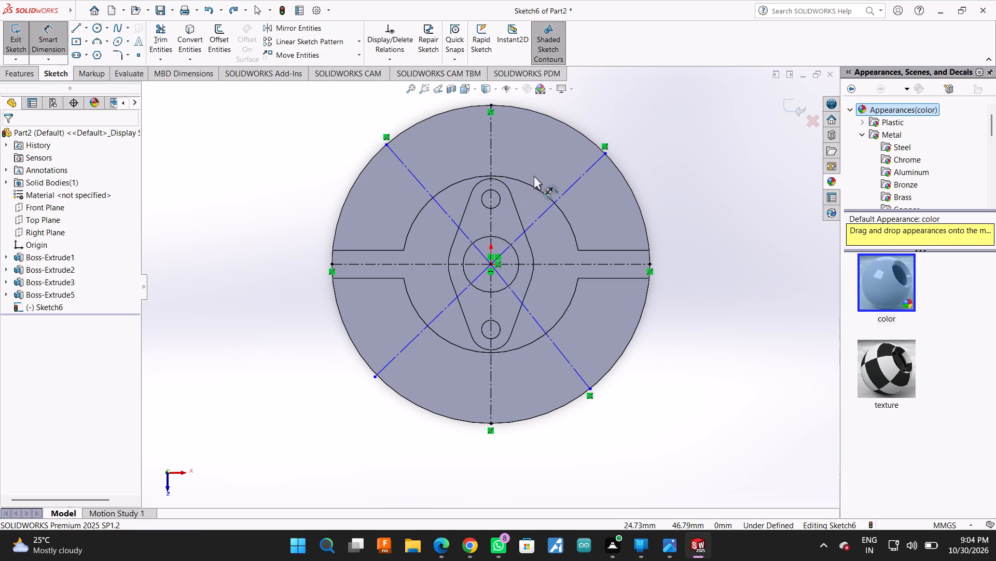
left_click(490, 159)
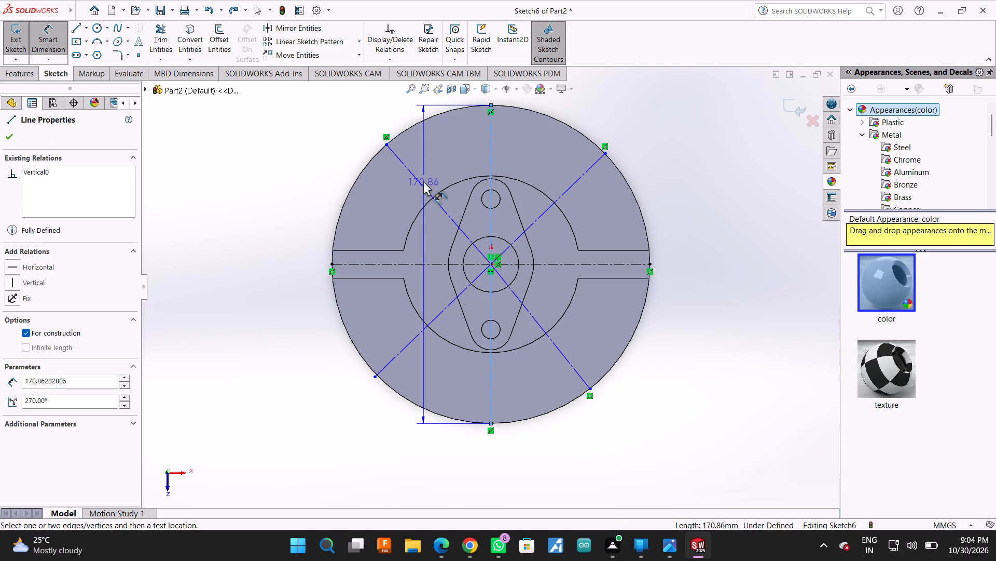
left_click(439, 207)
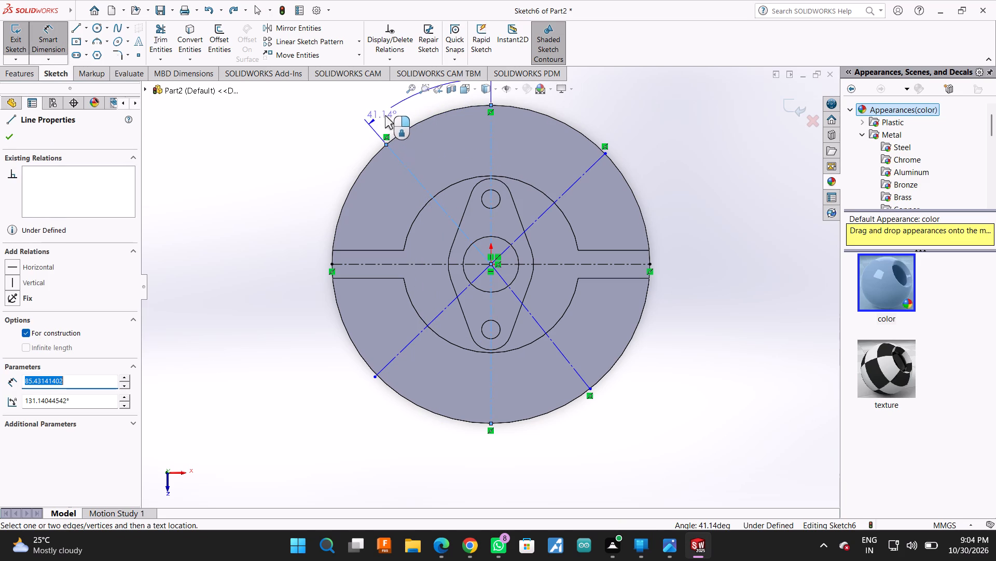
left_click(406, 113)
type("30")
key("Return")
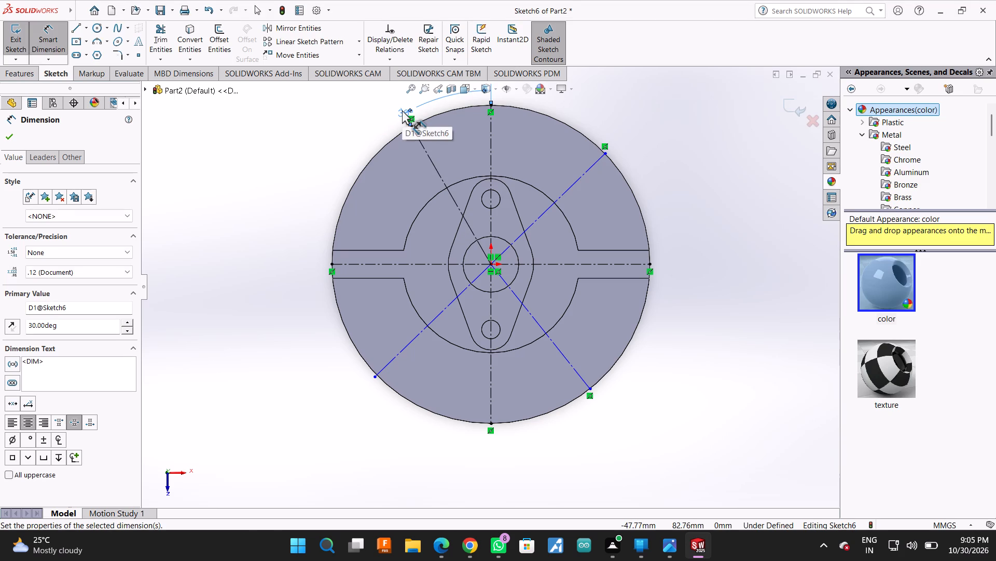
Dimension the angle between the vertical centreline and the upper-right diagonal as 30 degrees.
left_click(492, 129)
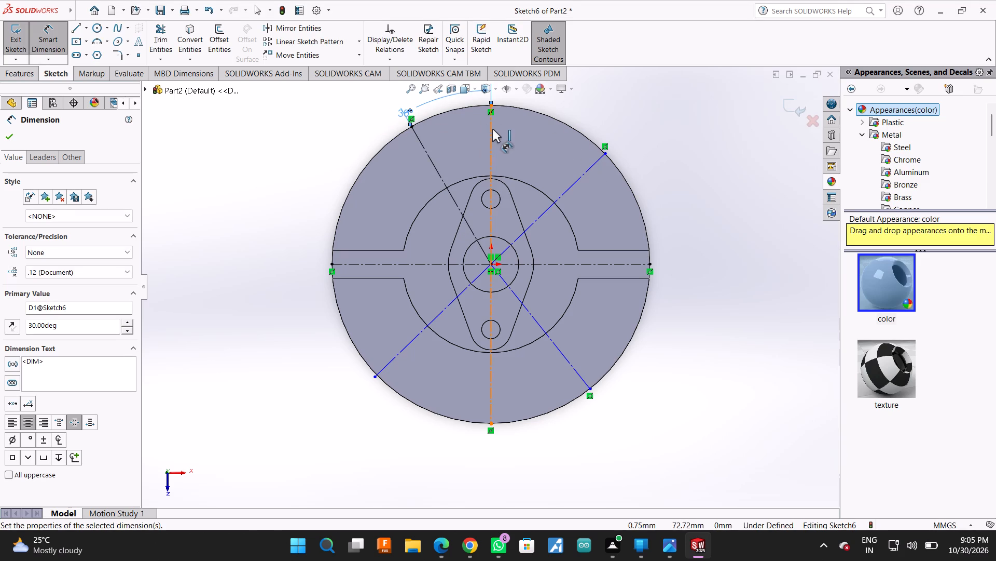
left_click(580, 178)
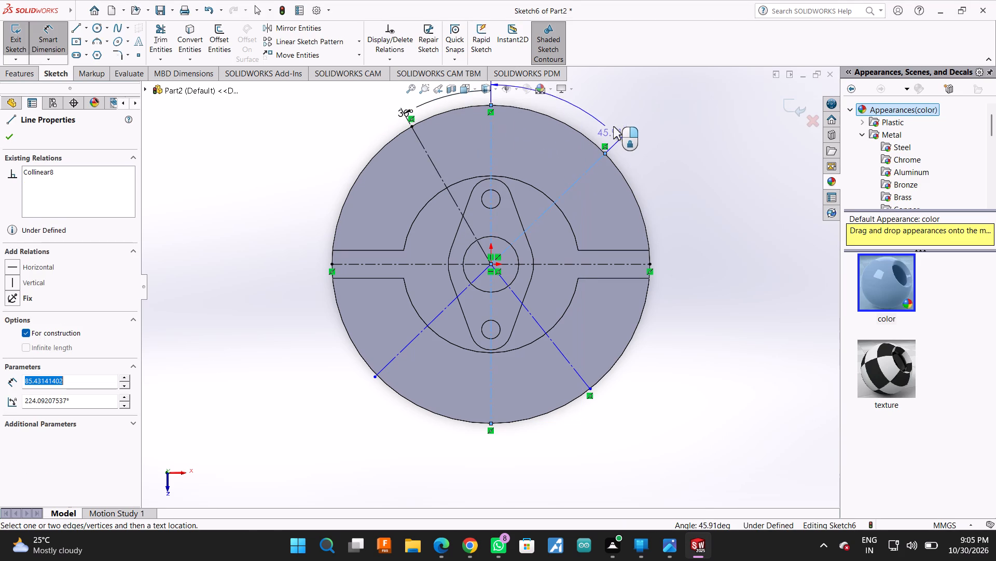
left_click(604, 117)
type("30")
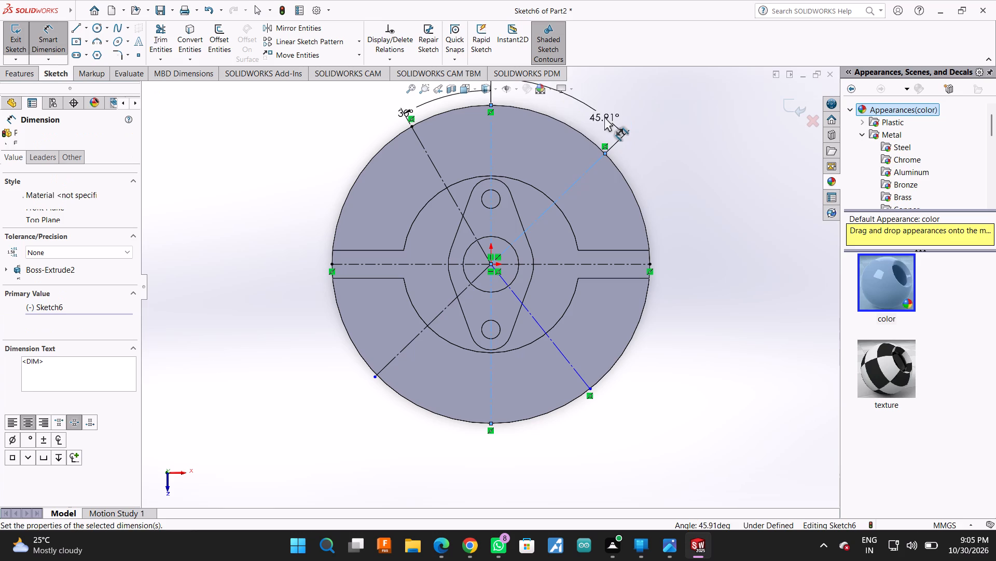
key("Return")
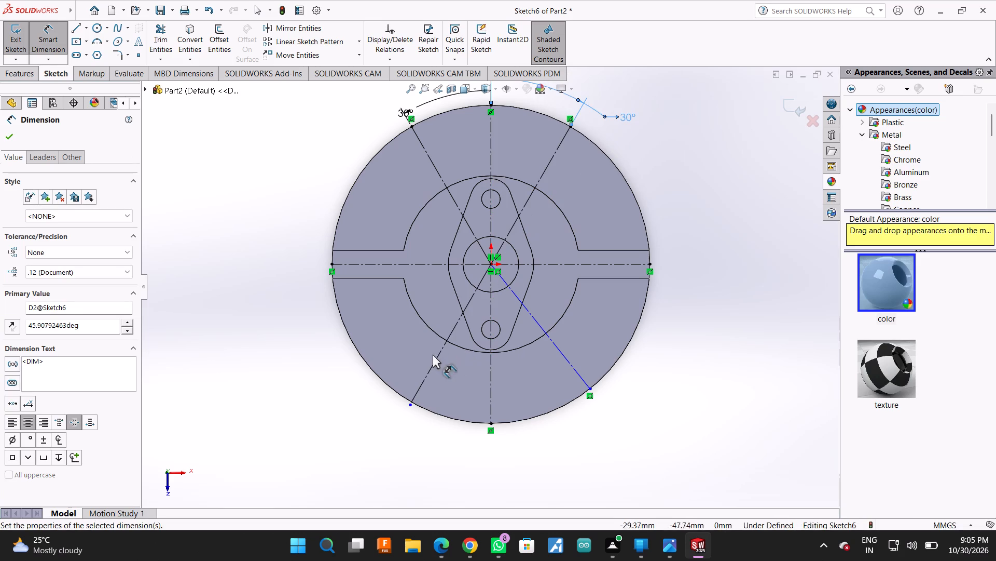
Add a driven angle dimension between the lower-left diagonal and the vertical centreline.
left_click(434, 358)
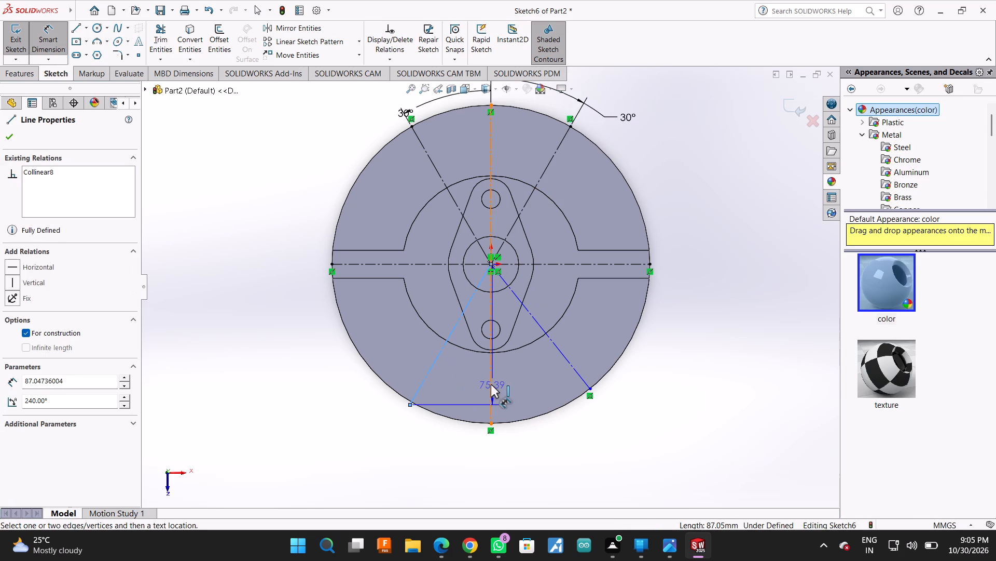
left_click(491, 384)
left_click(434, 454)
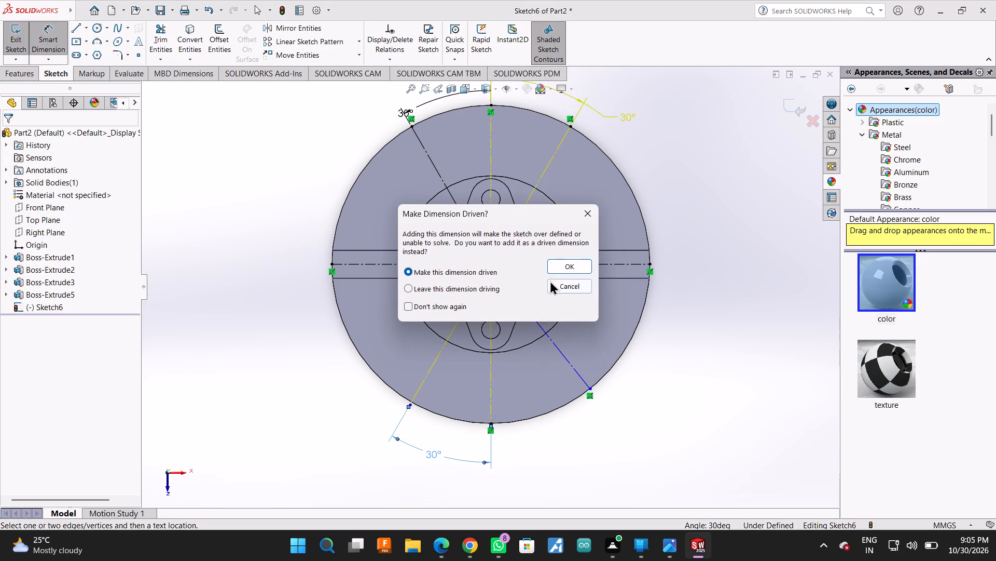
left_click(562, 265)
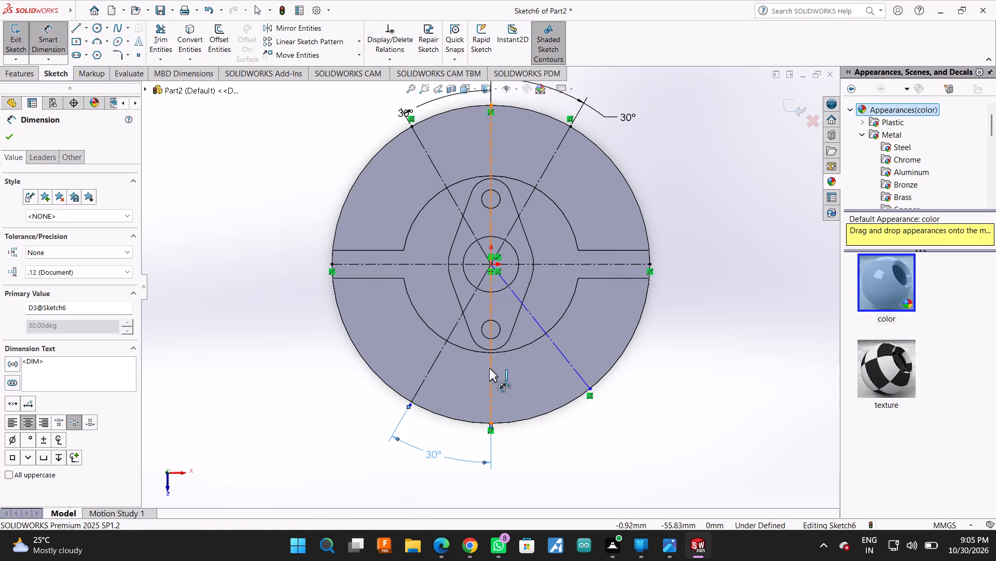
Dimension the angle between the vertical centreline and the lower-right diagonal as 30 degrees.
left_click(489, 368)
left_click(561, 350)
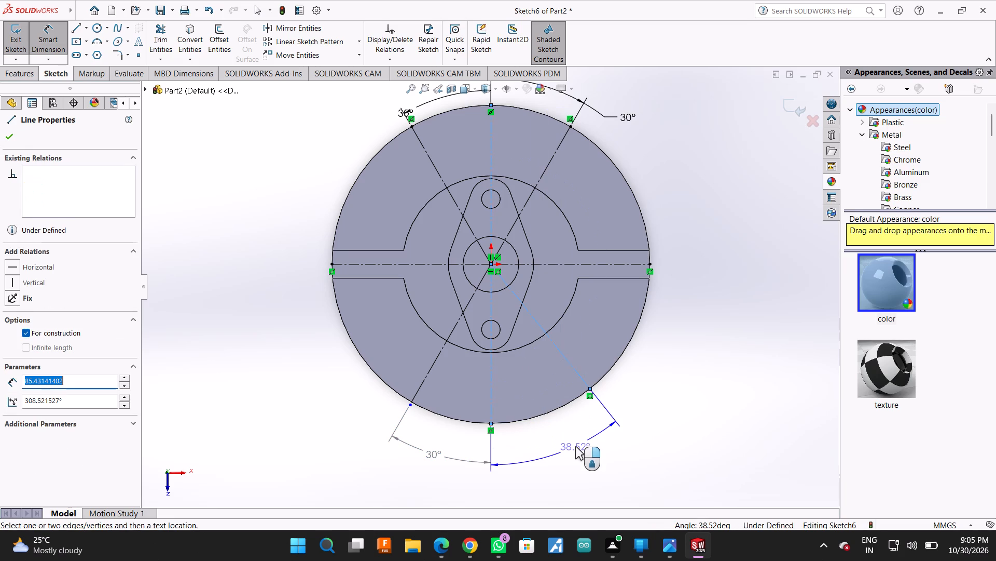
left_click(575, 446)
type("30")
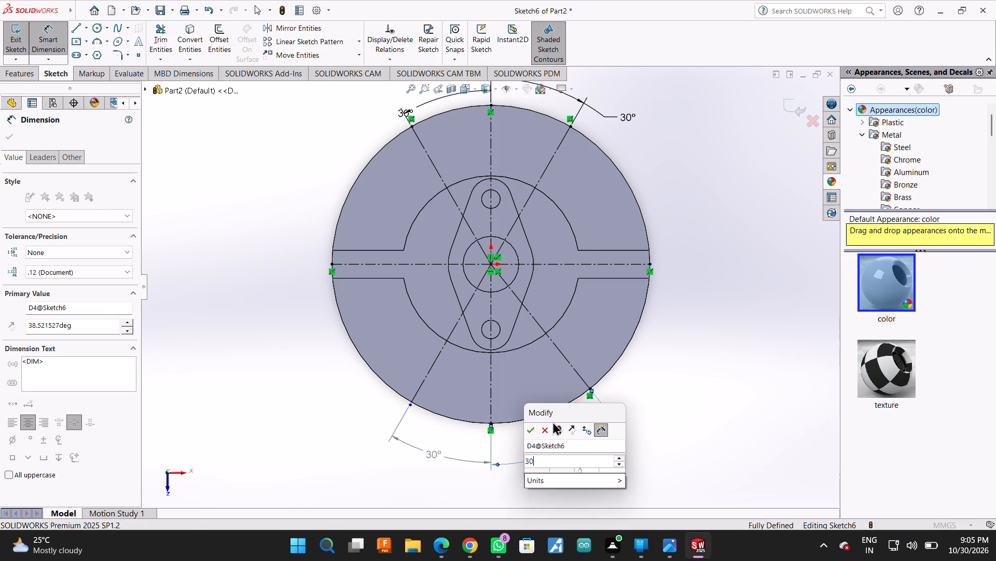
key("Return")
scroll(542, 352, "up", 1)
left_click(10, 143)
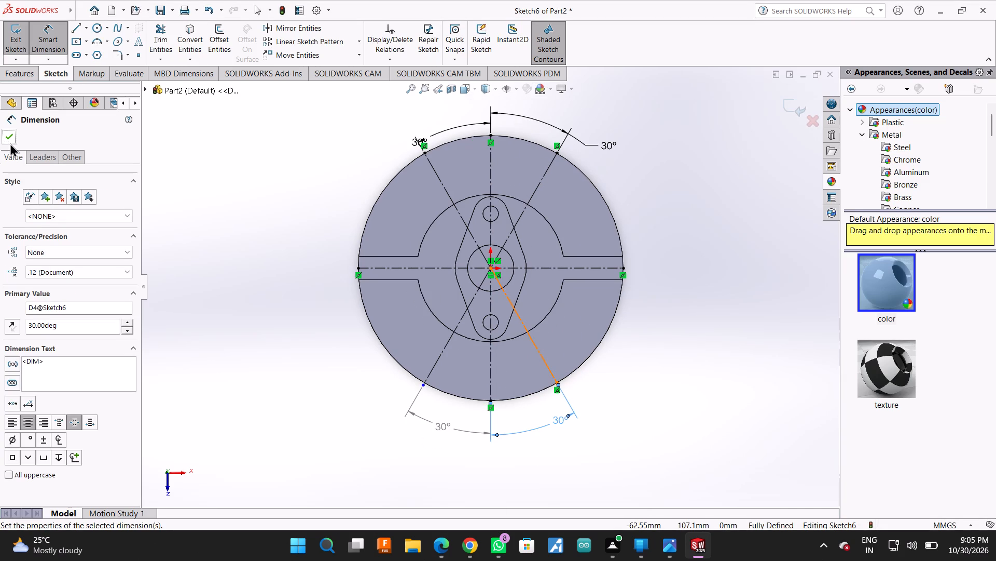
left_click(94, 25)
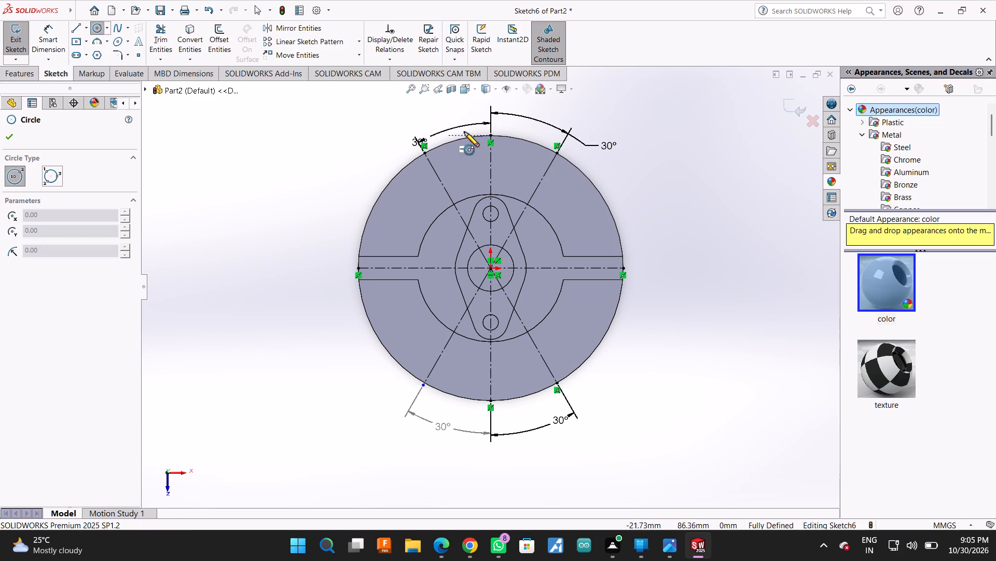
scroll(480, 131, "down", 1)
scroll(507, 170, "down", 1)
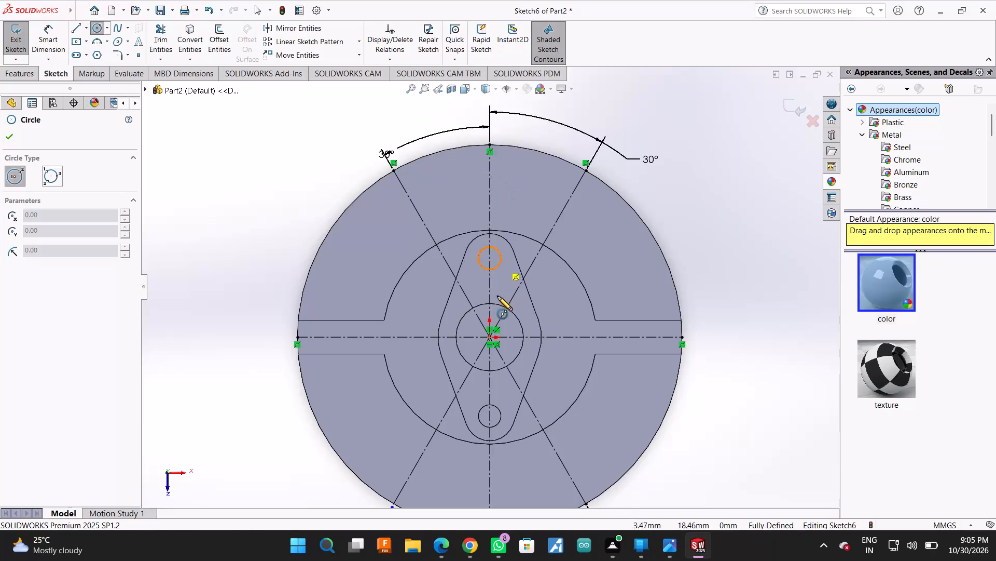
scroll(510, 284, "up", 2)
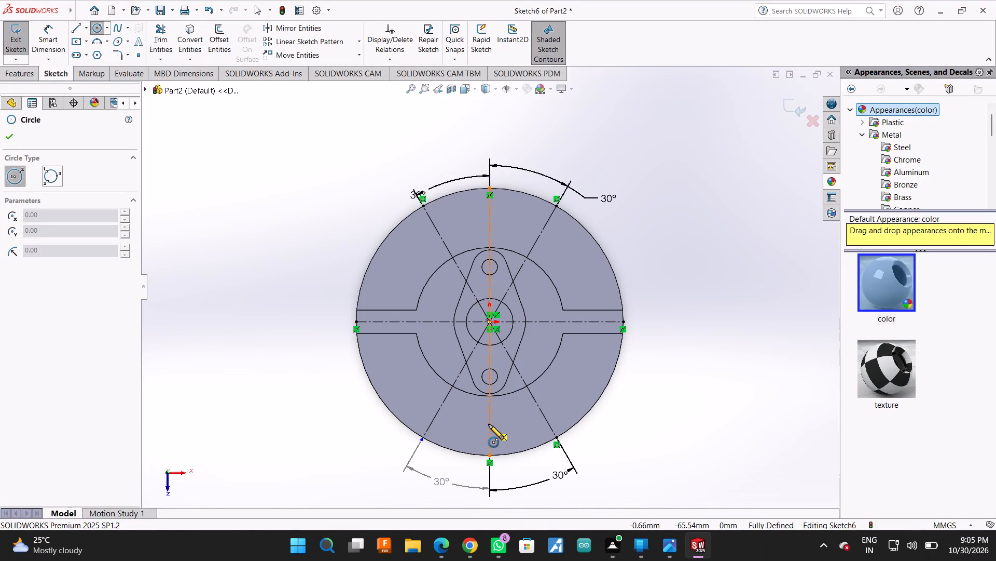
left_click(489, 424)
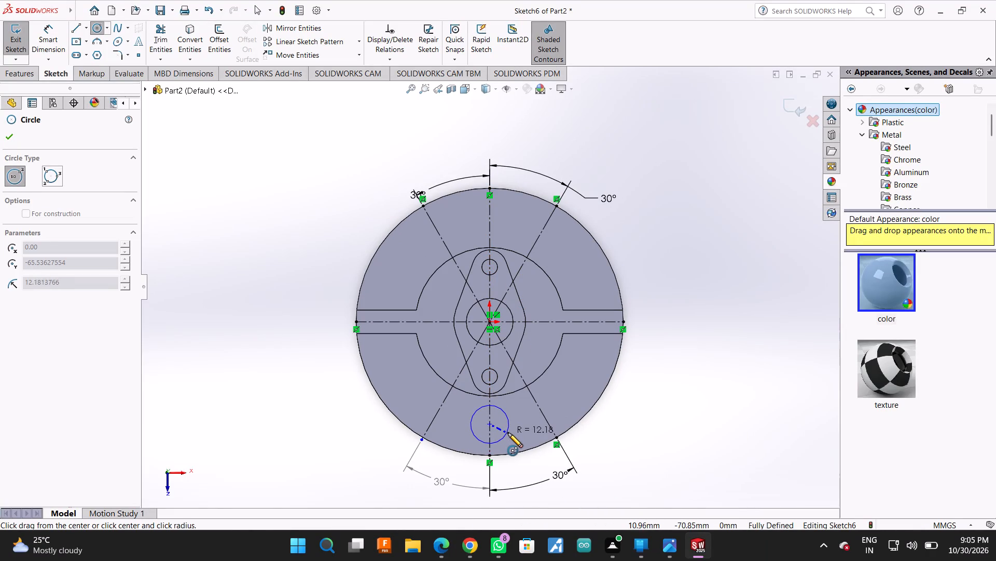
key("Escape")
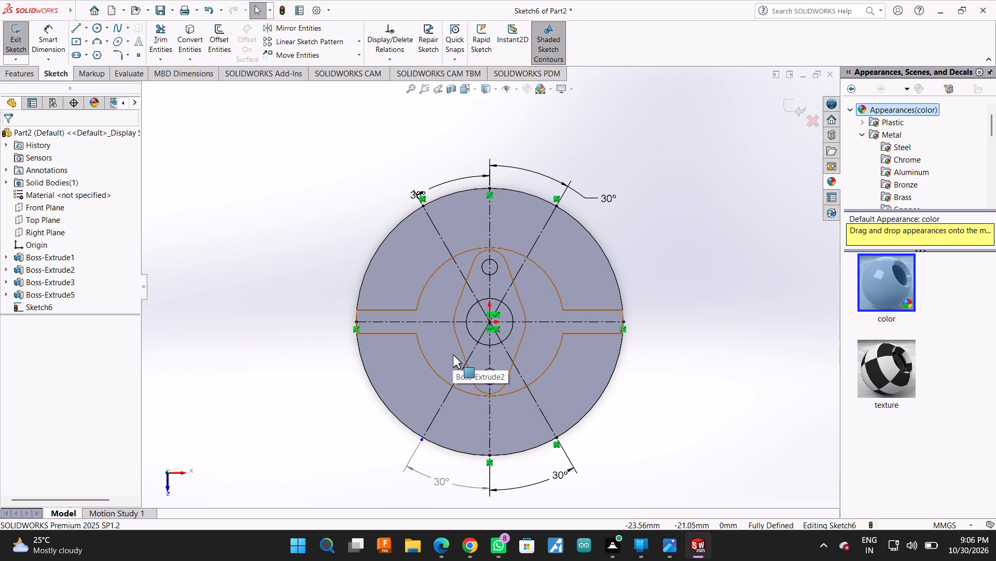
Set the angle between the vertical centreline and the upper-left diagonal to 60 degrees.
left_click_drag(840, 389, 995, 396)
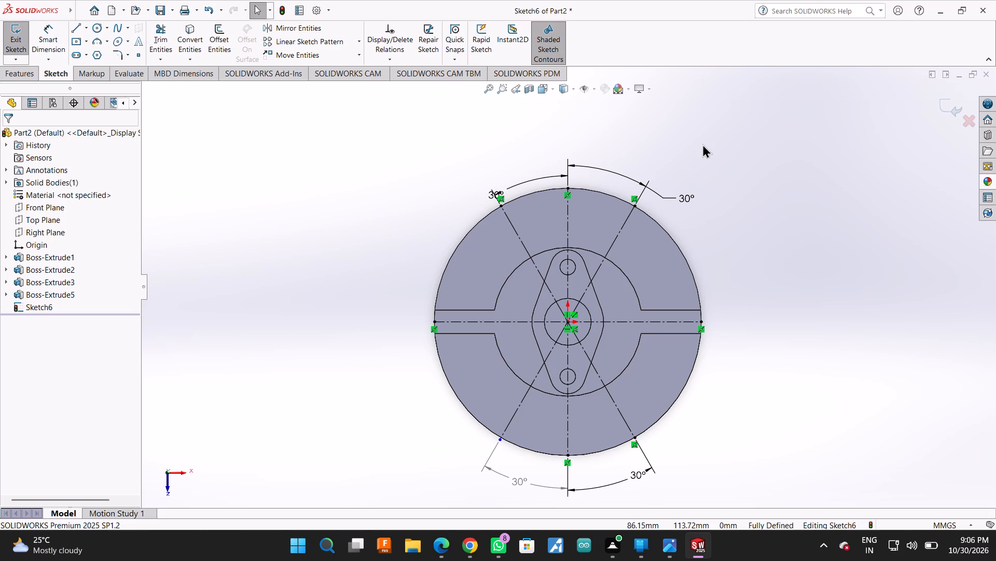
left_click(525, 184)
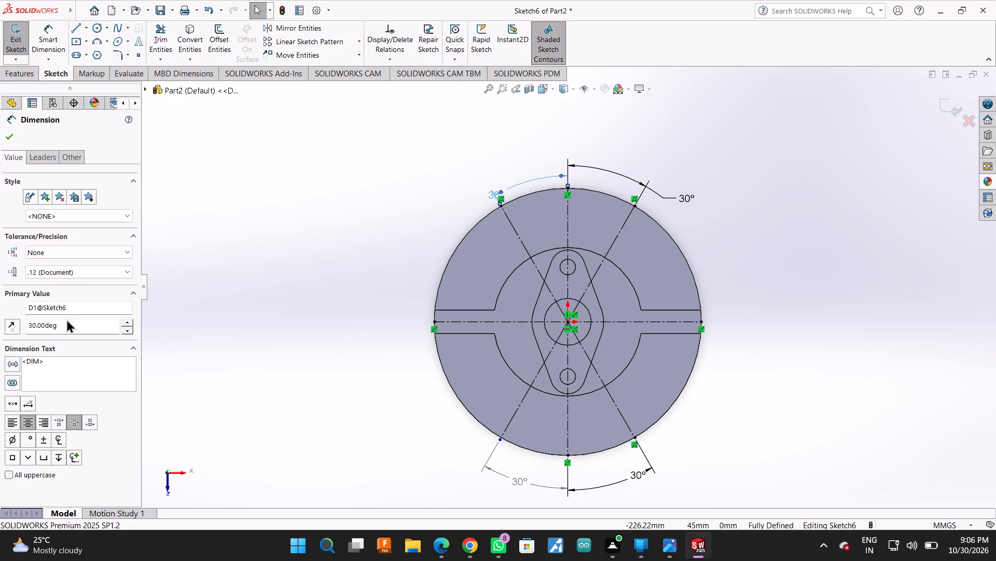
double_click(66, 322)
type("60")
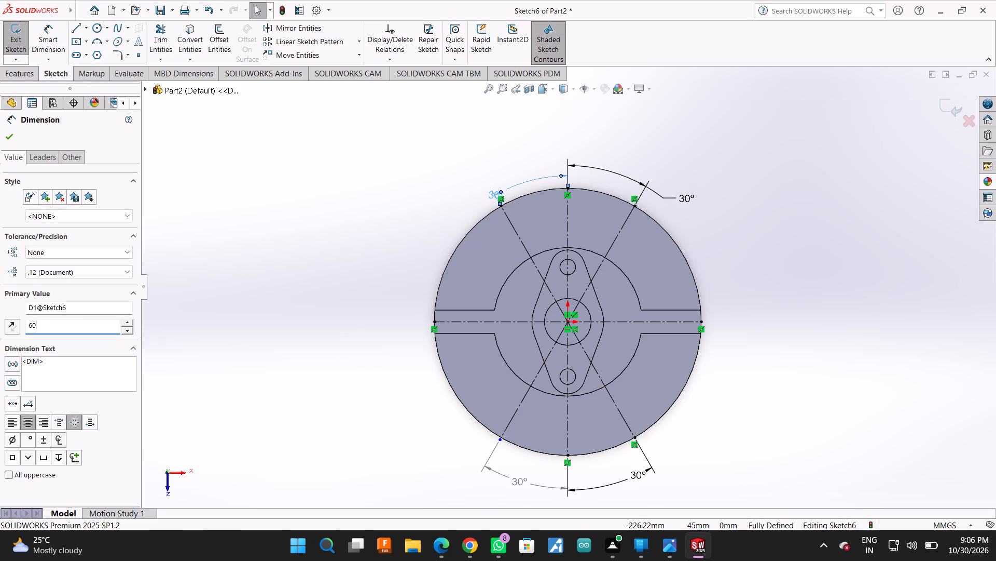
key("Return")
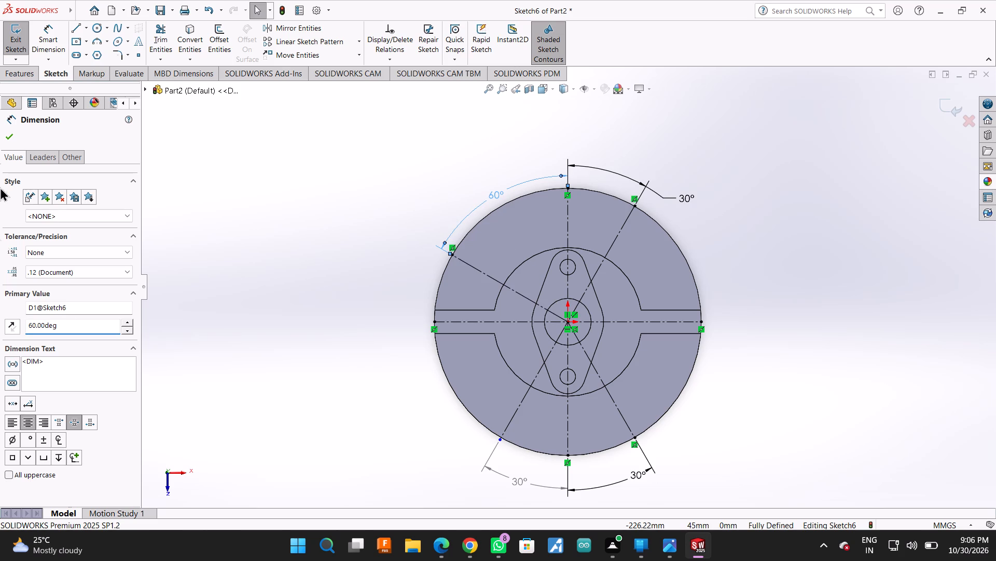
left_click(5, 135)
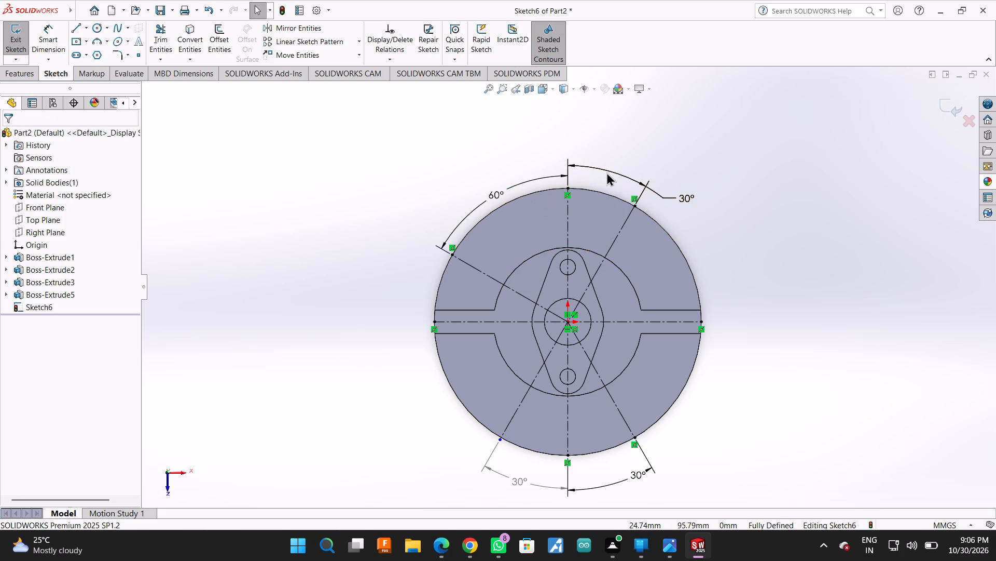
Set the angle between the vertical centreline and the upper-right diagonal to 60 degrees.
left_click(606, 172)
left_click(608, 169)
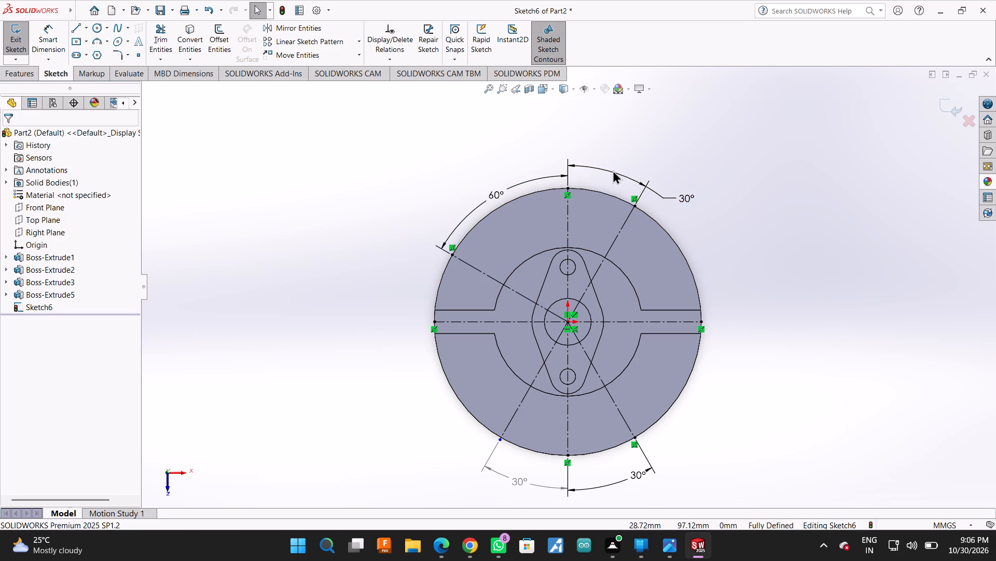
left_click(614, 170)
left_click(664, 197)
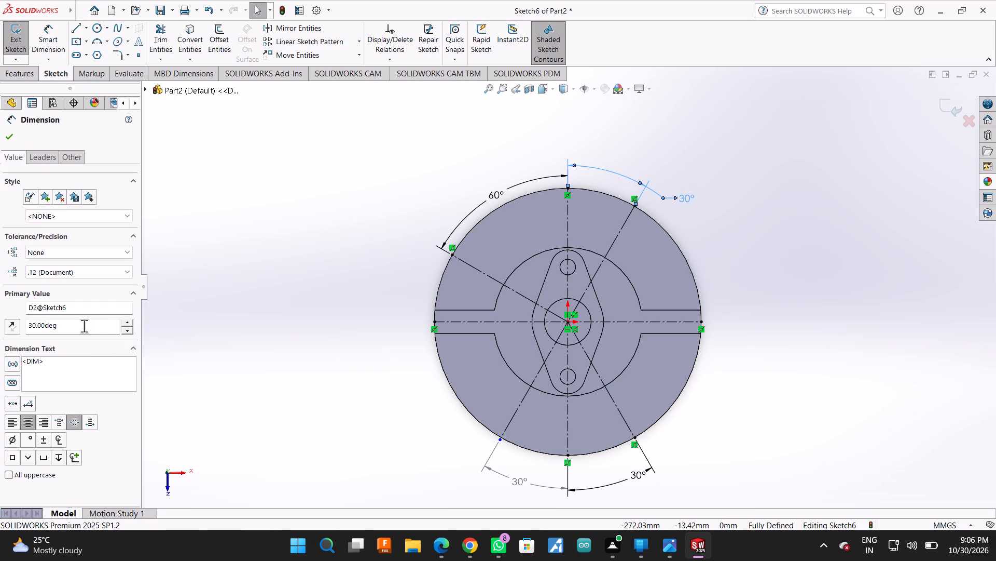
double_click(84, 326)
type("60")
key("Return")
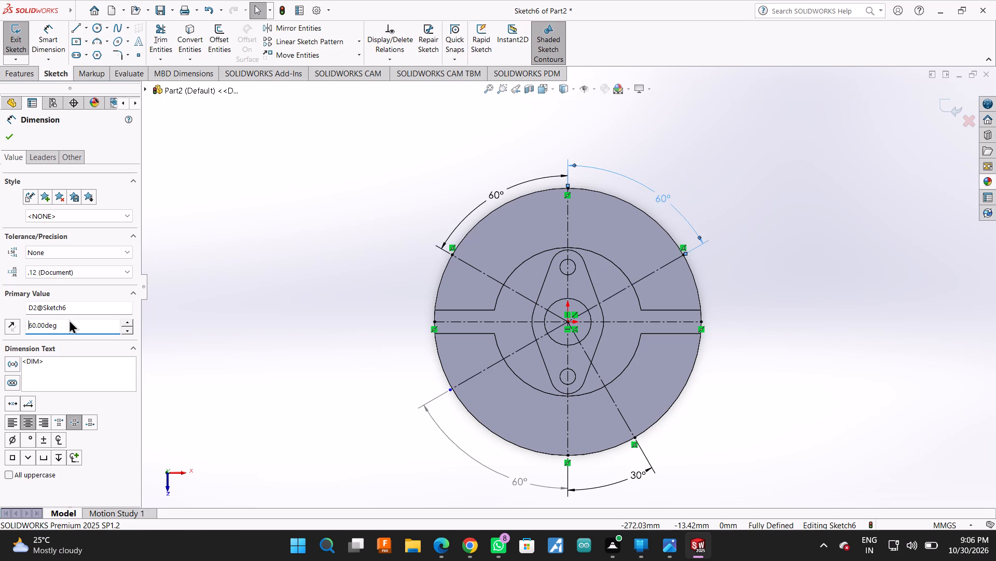
left_click(479, 377)
left_click(768, 390)
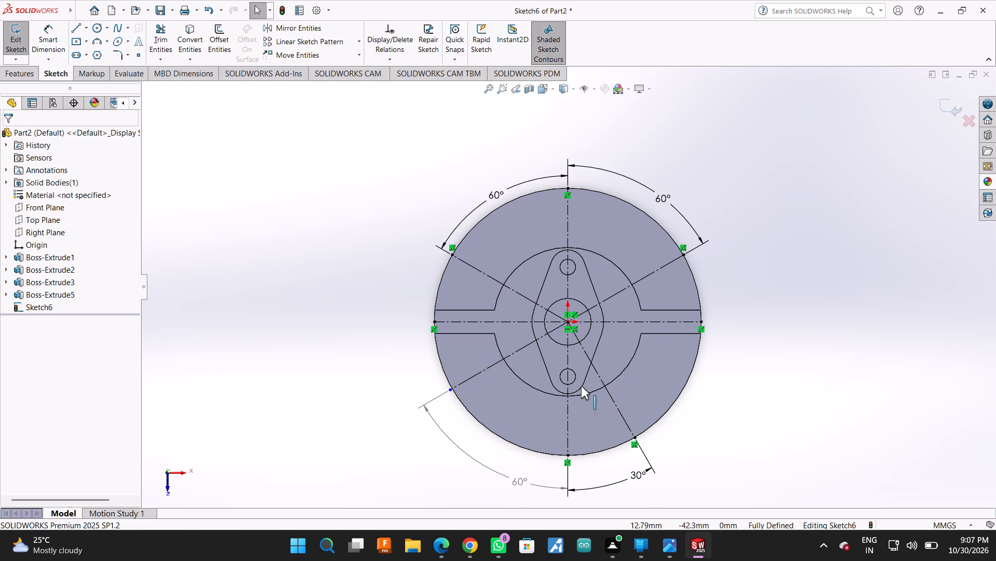
Set the angle between the vertical centreline and the lower-right diagonal to 60 degrees.
left_click(481, 374)
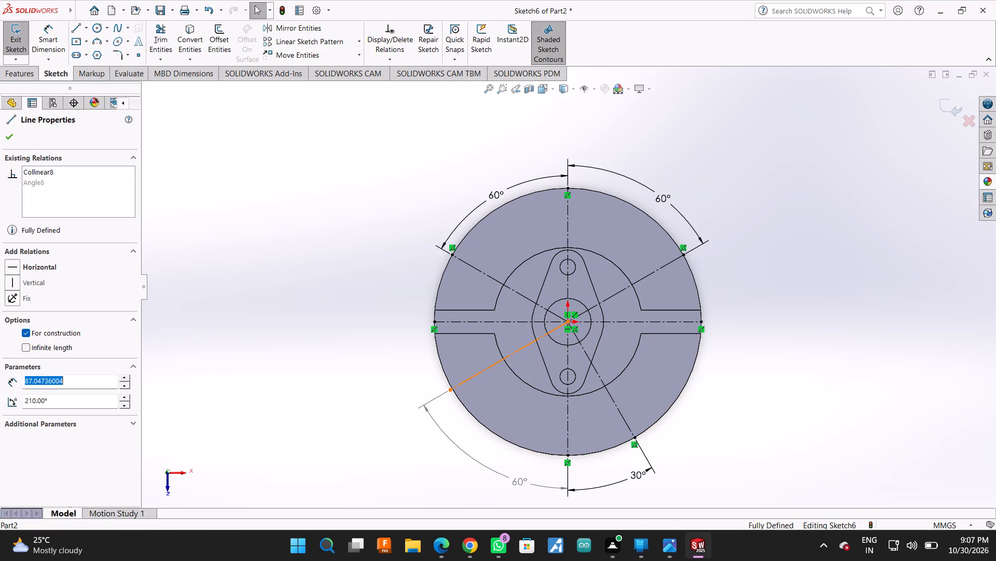
left_click(566, 419)
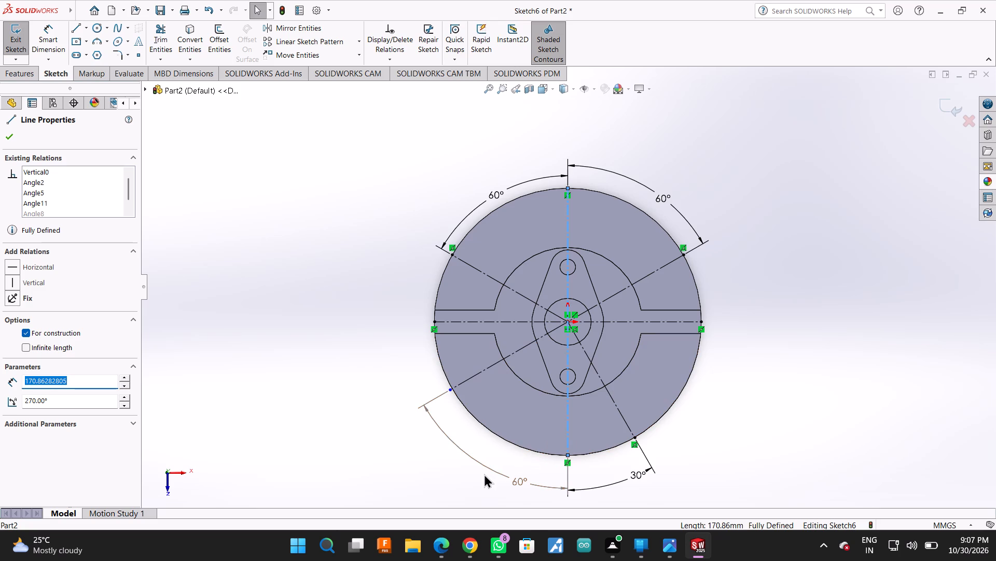
left_click(567, 430)
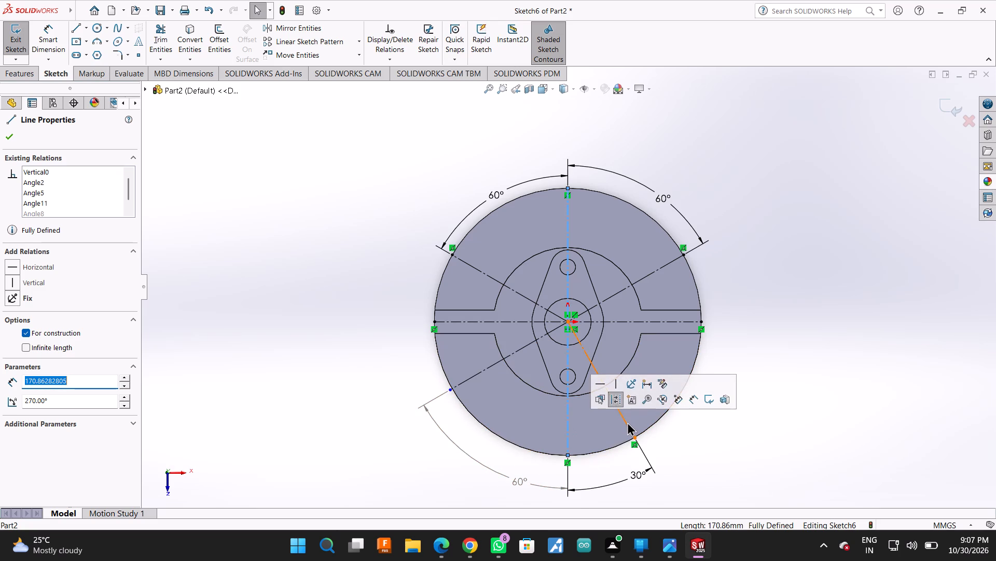
left_click(627, 422)
left_click(639, 476)
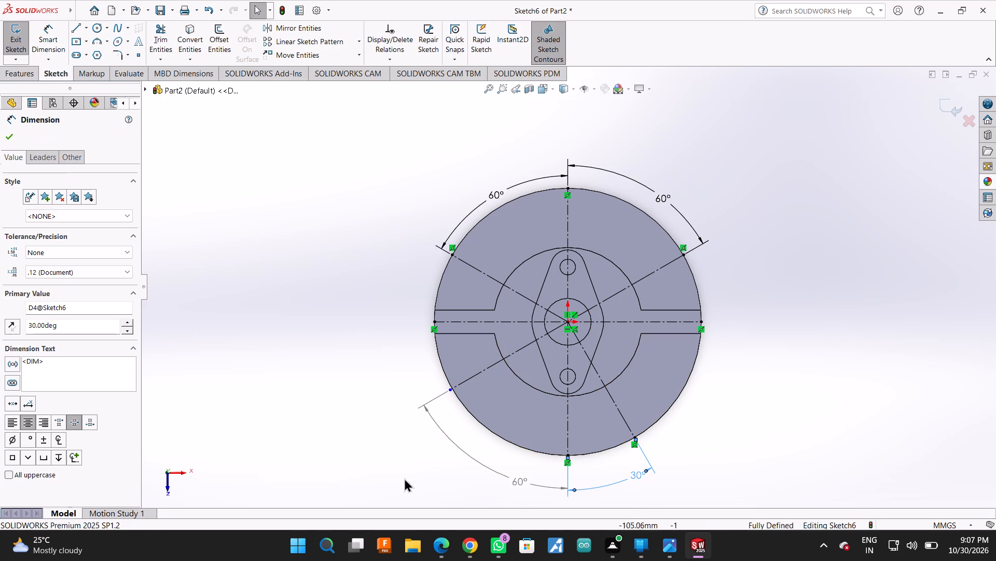
double_click(56, 322)
type("60")
key("Return")
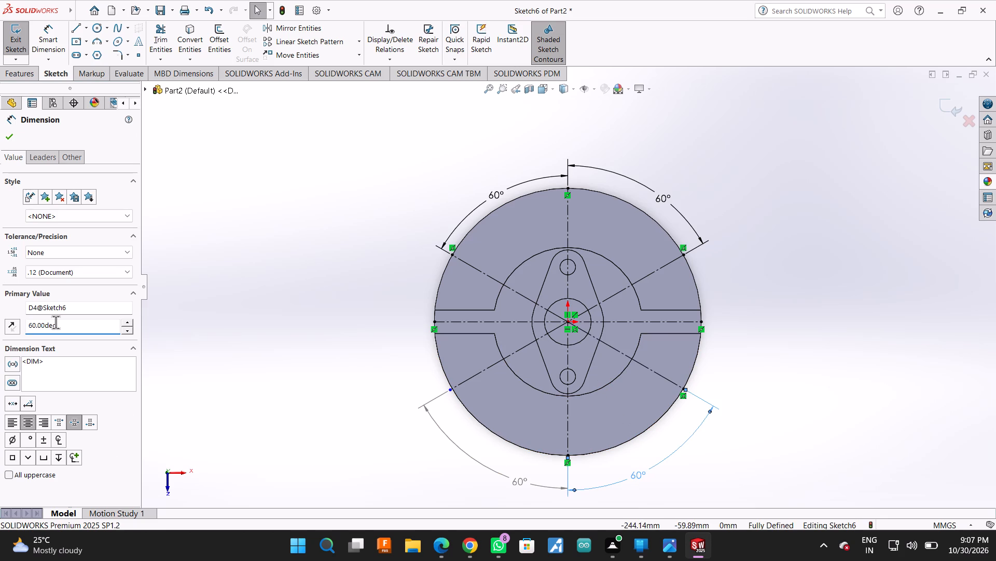
left_click(4, 130)
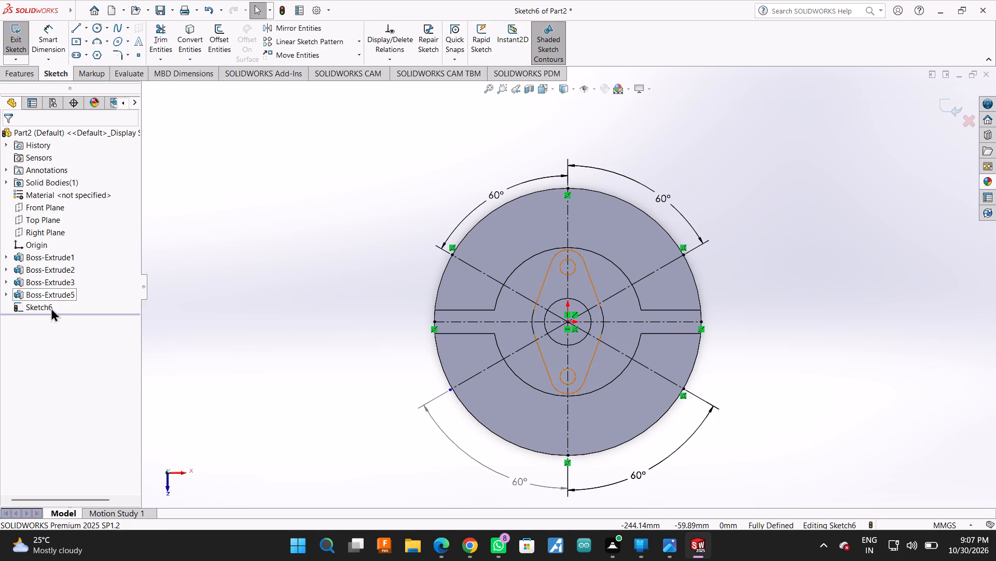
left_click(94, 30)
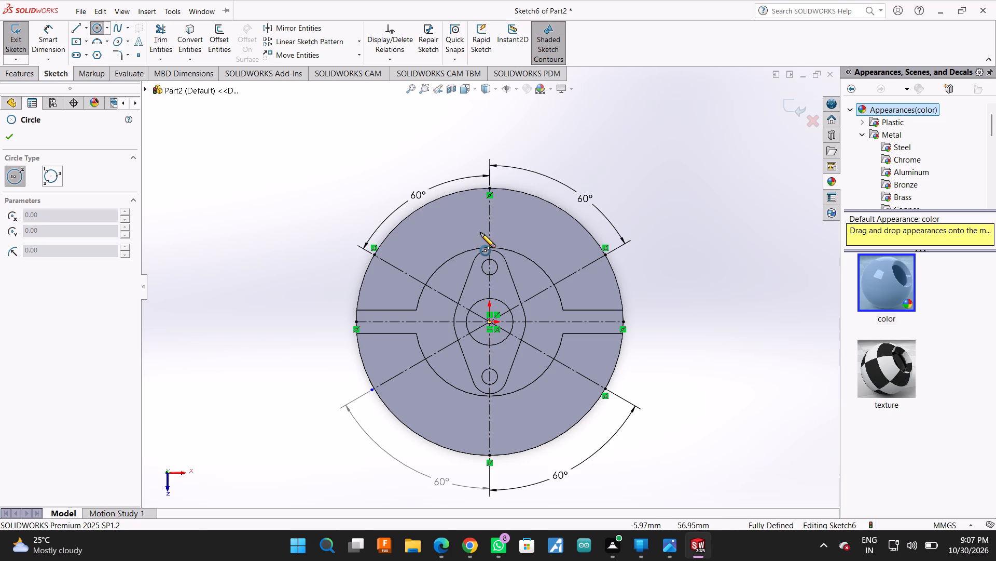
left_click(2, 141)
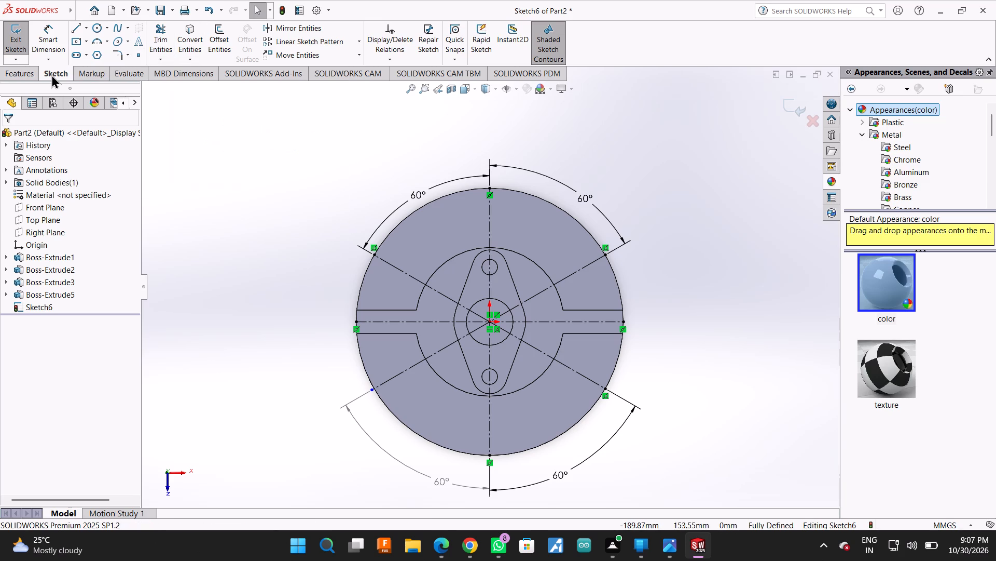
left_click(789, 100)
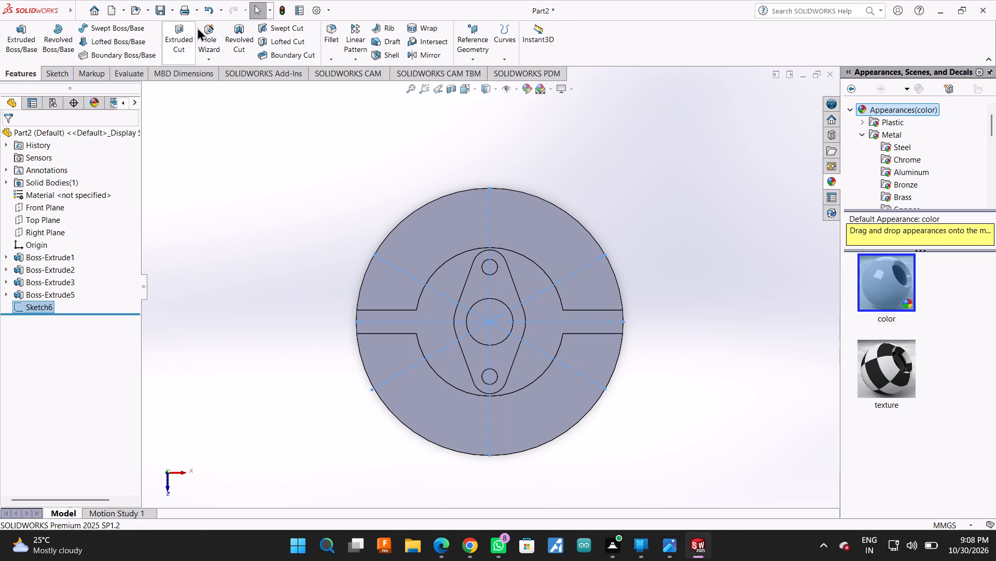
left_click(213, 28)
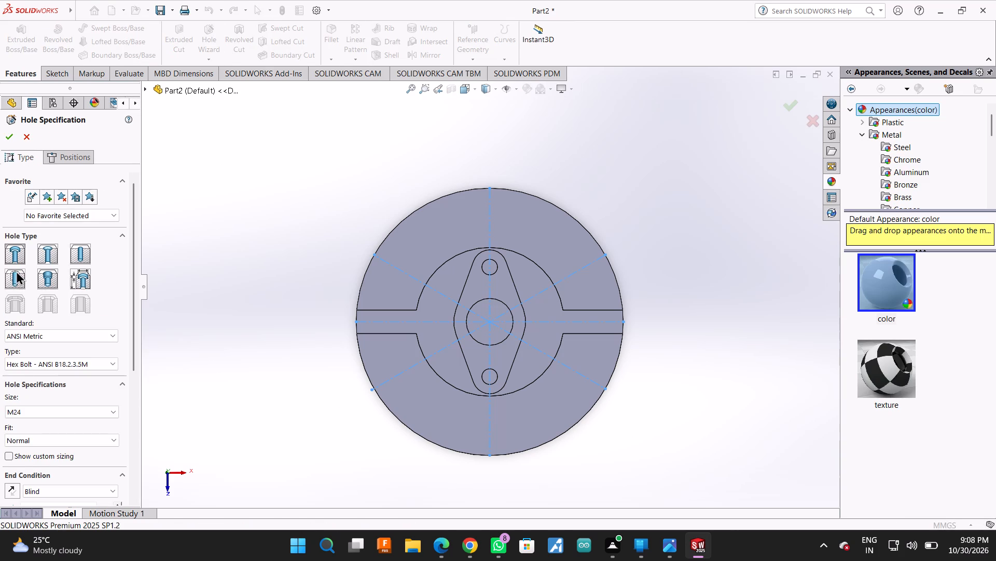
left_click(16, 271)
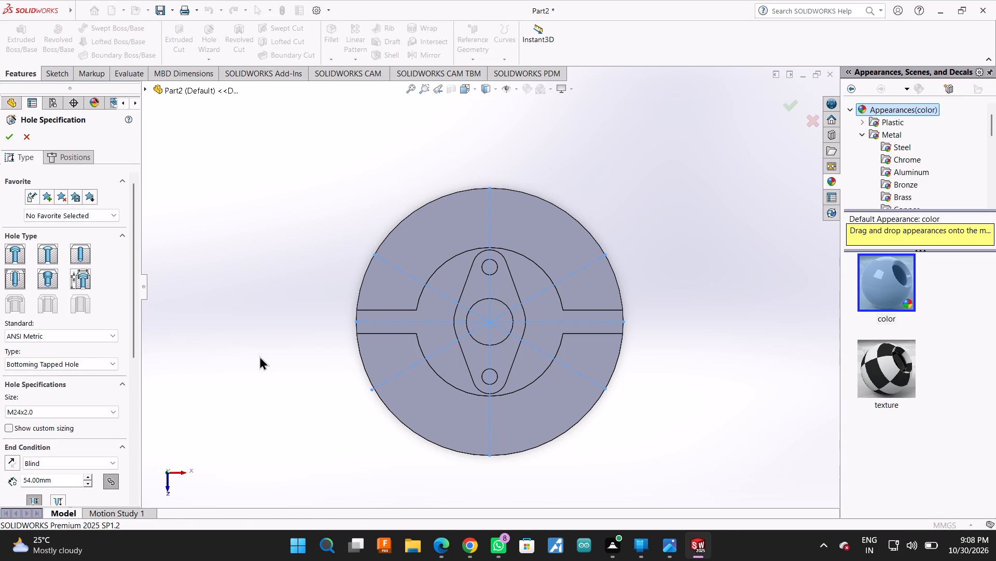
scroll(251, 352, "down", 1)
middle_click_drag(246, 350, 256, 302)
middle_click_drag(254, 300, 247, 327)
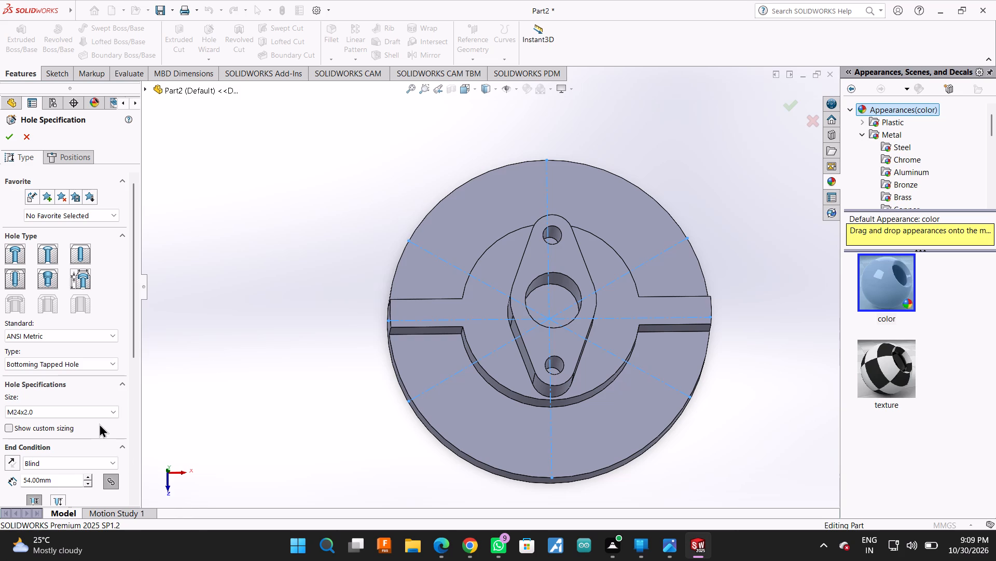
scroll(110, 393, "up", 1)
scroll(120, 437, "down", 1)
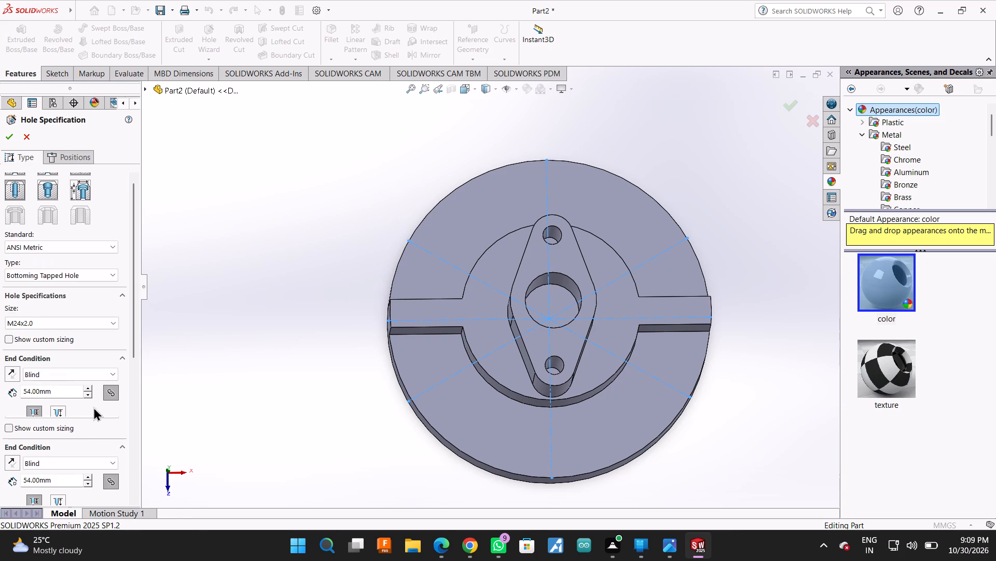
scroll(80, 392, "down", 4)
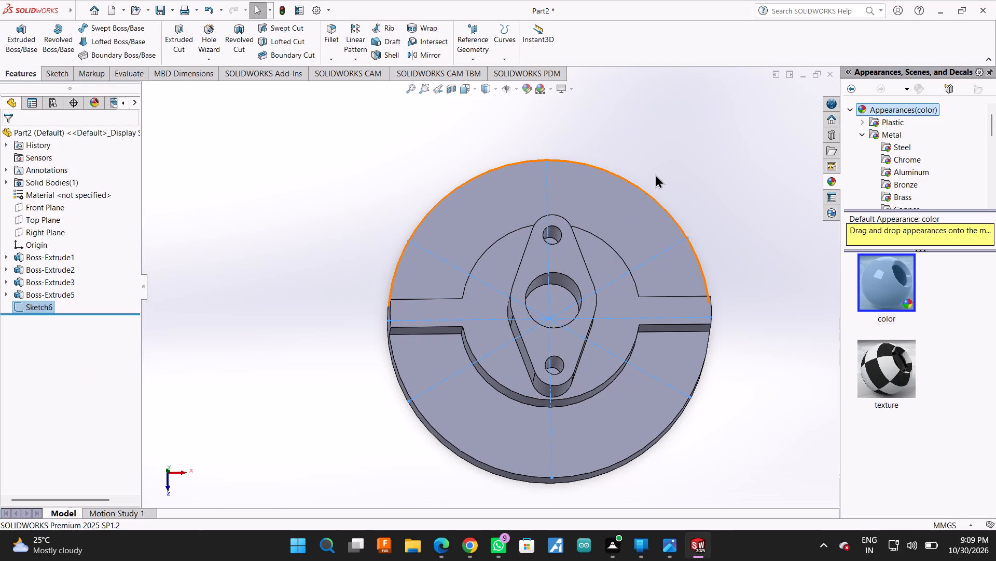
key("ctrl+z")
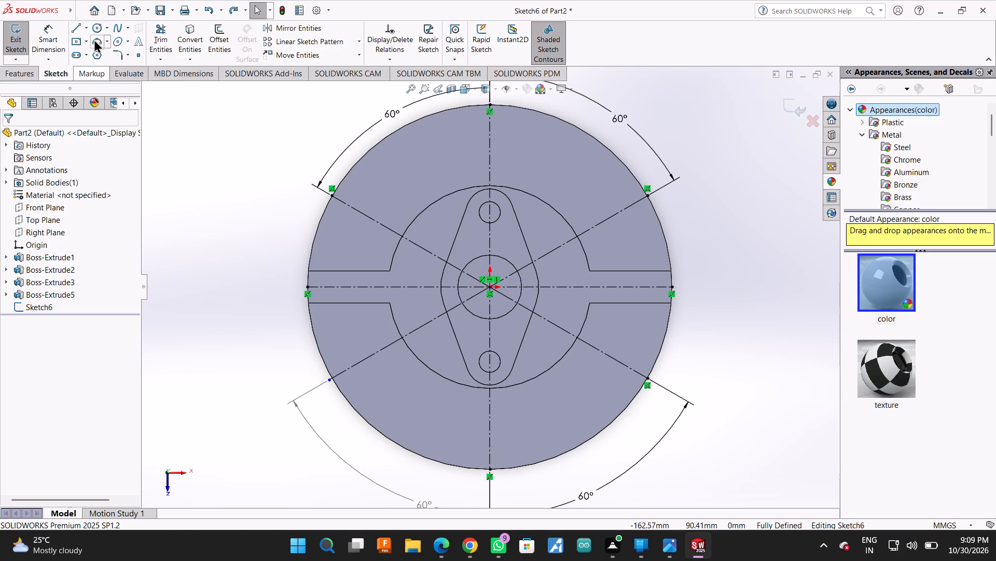
Sketch concentric circle pairs on the vertical centreline, radii about 14 and 9 mm near the disc's top, about 11 and 5 mm near its bottom.
left_click(96, 32)
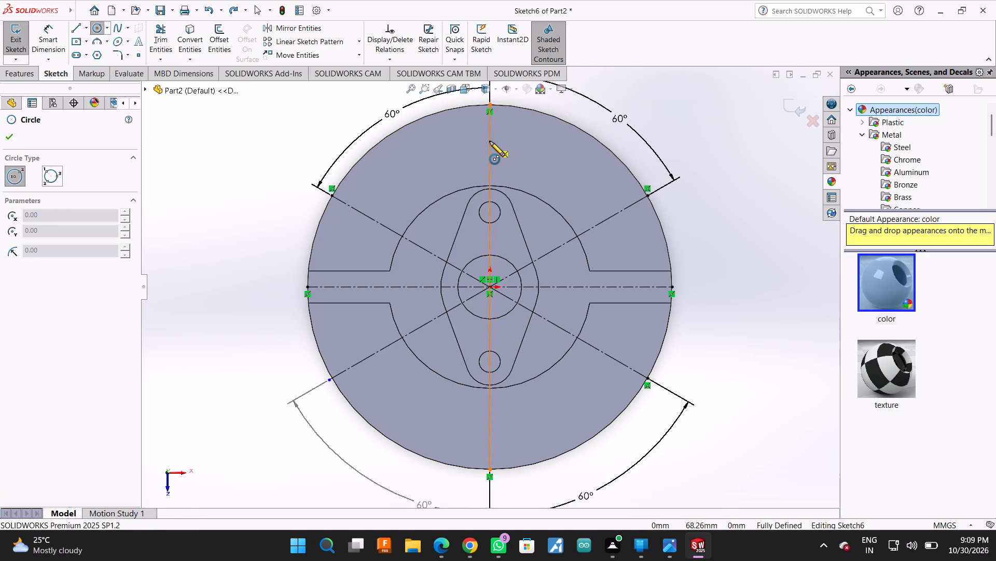
left_click(490, 141)
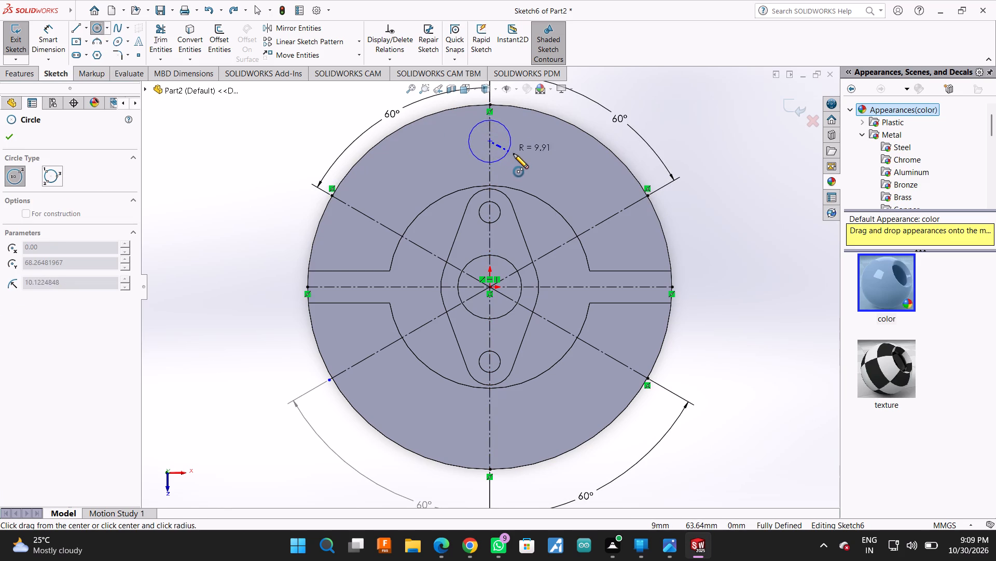
left_click(517, 155)
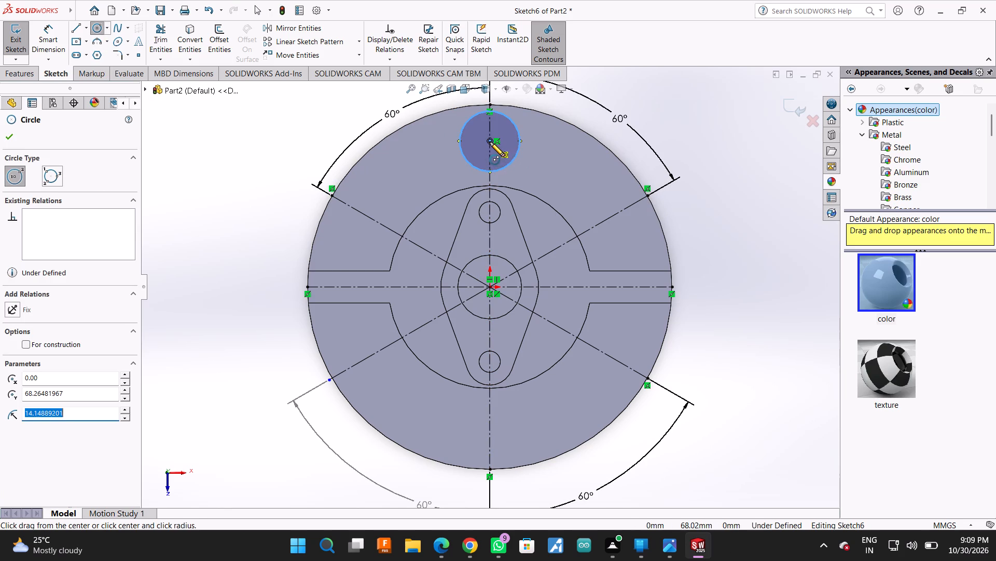
left_click(490, 142)
left_click(506, 150)
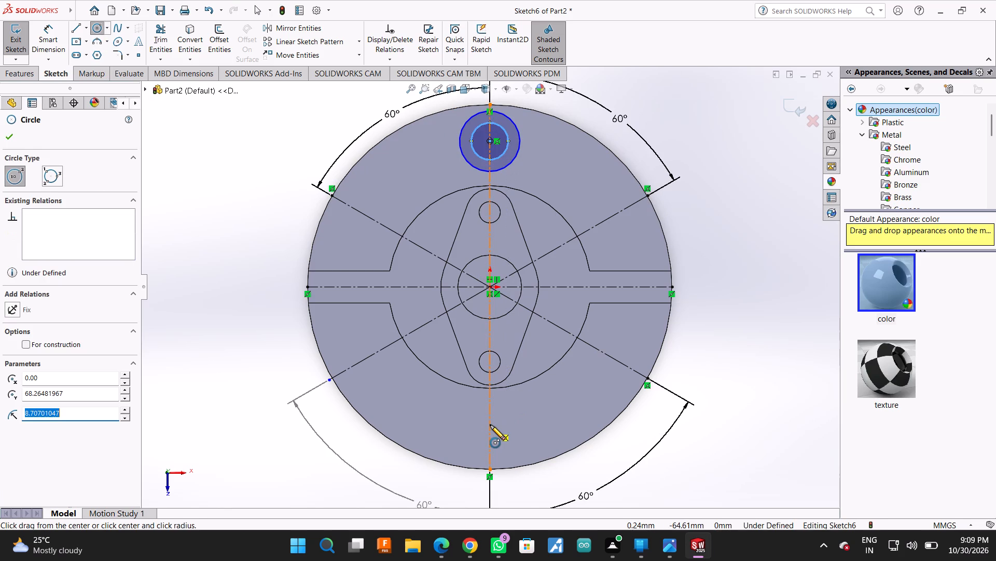
left_click(490, 425)
left_click(511, 434)
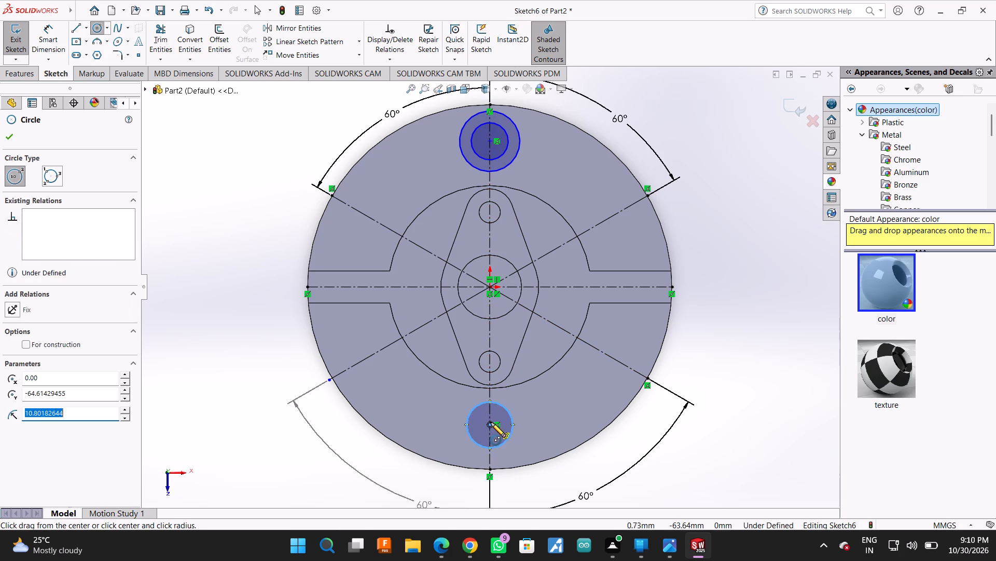
left_click(490, 425)
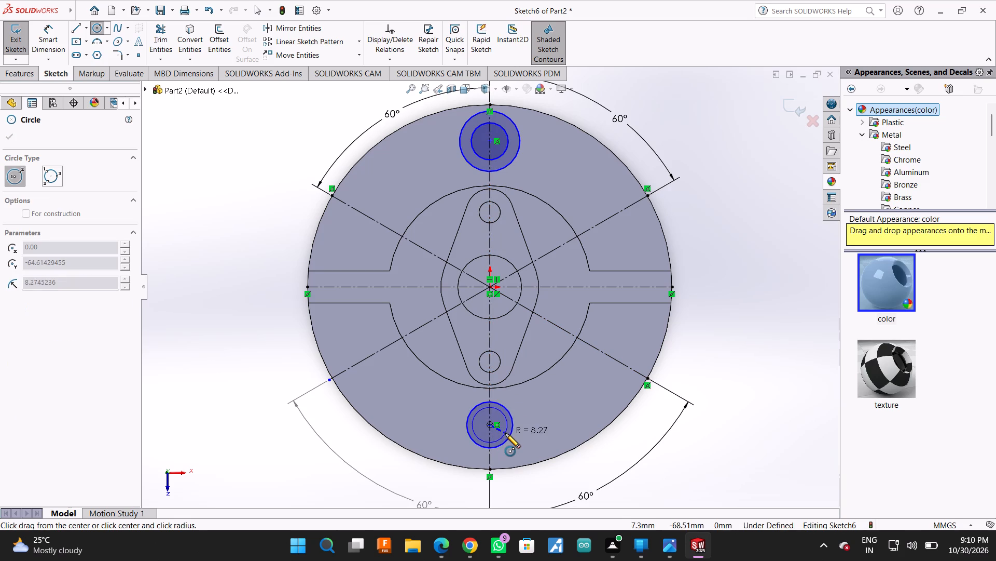
left_click(500, 431)
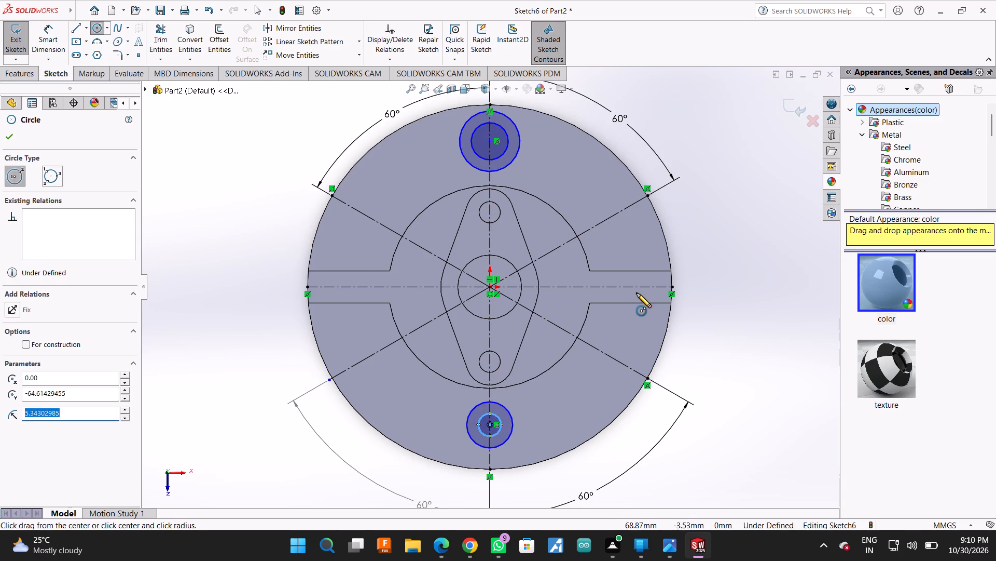
Sketch concentric circle pairs on the right-hand diagonals, radii about 13 and 7.5 mm on the upper, about 13 and 8 mm on the lower.
left_click(613, 213)
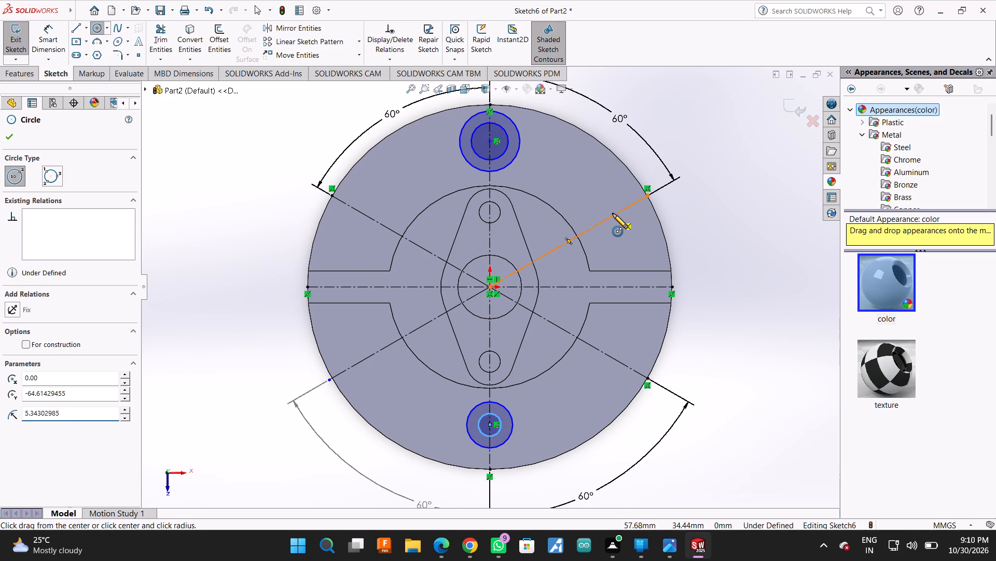
left_click(638, 229)
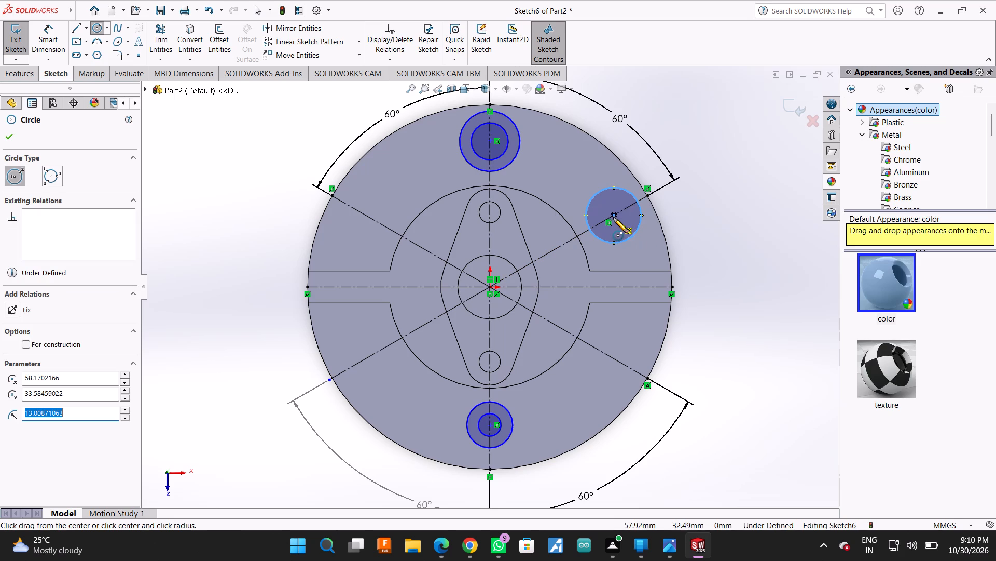
left_click(612, 216)
left_click(622, 229)
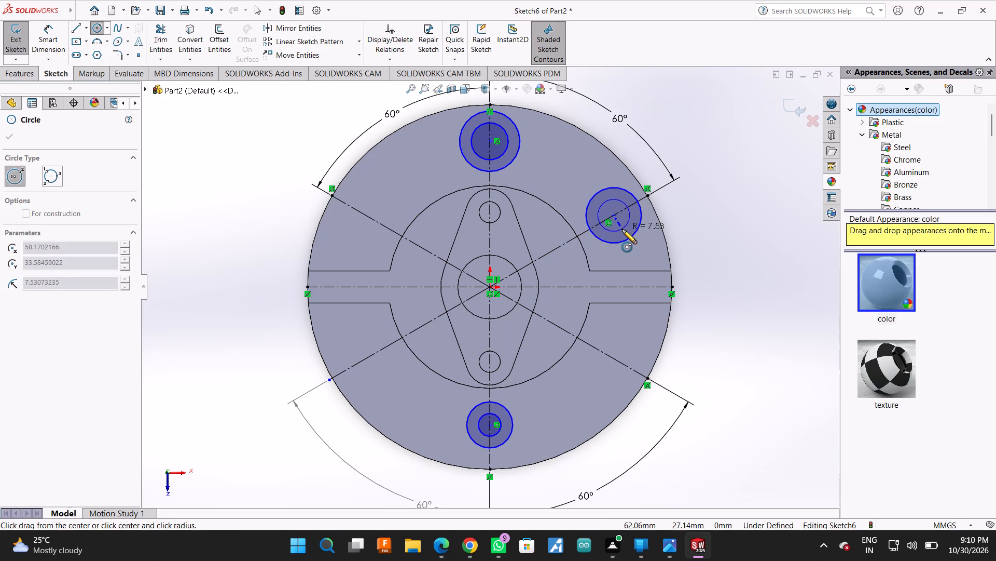
left_click(613, 358)
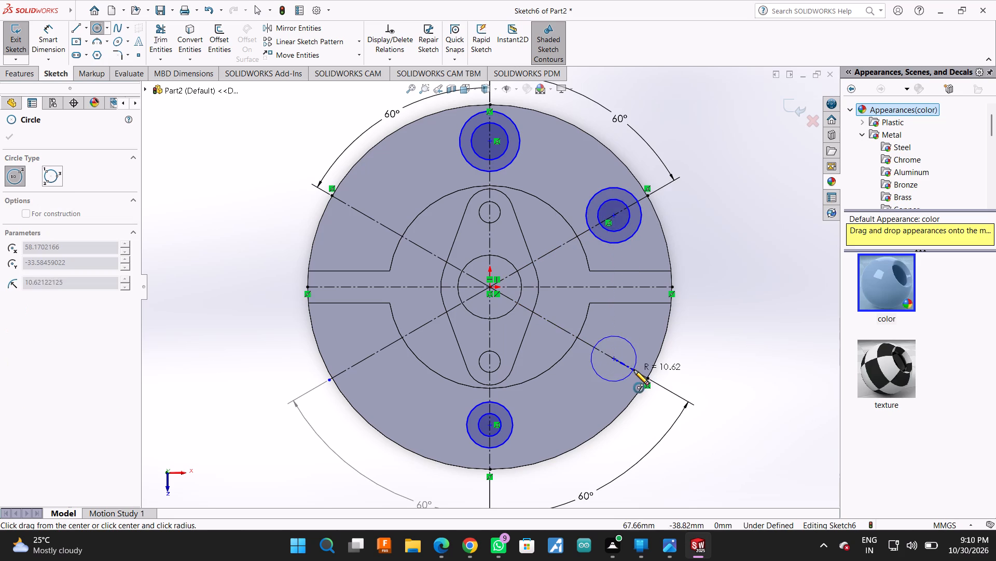
left_click(638, 371)
left_click(615, 358)
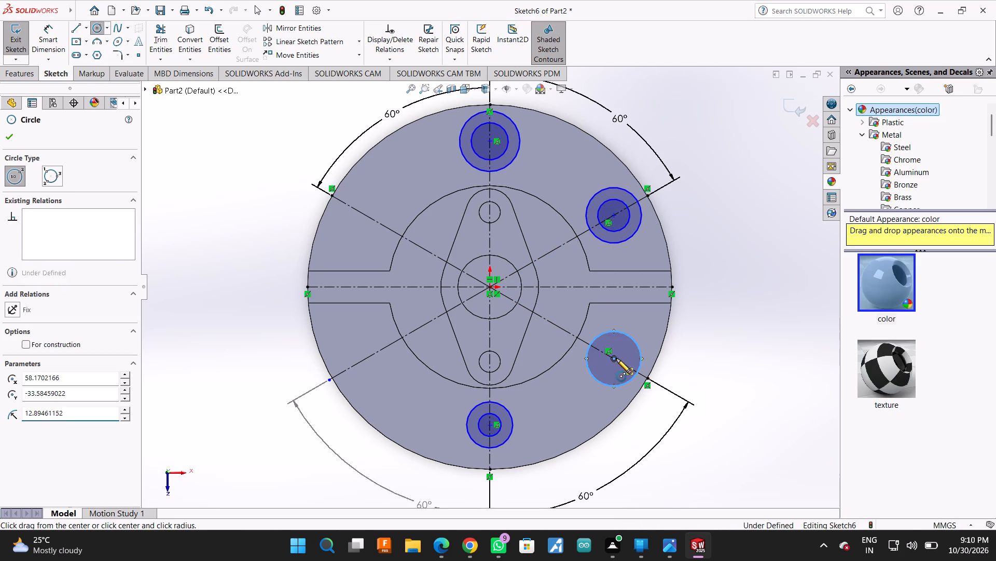
left_click(630, 366)
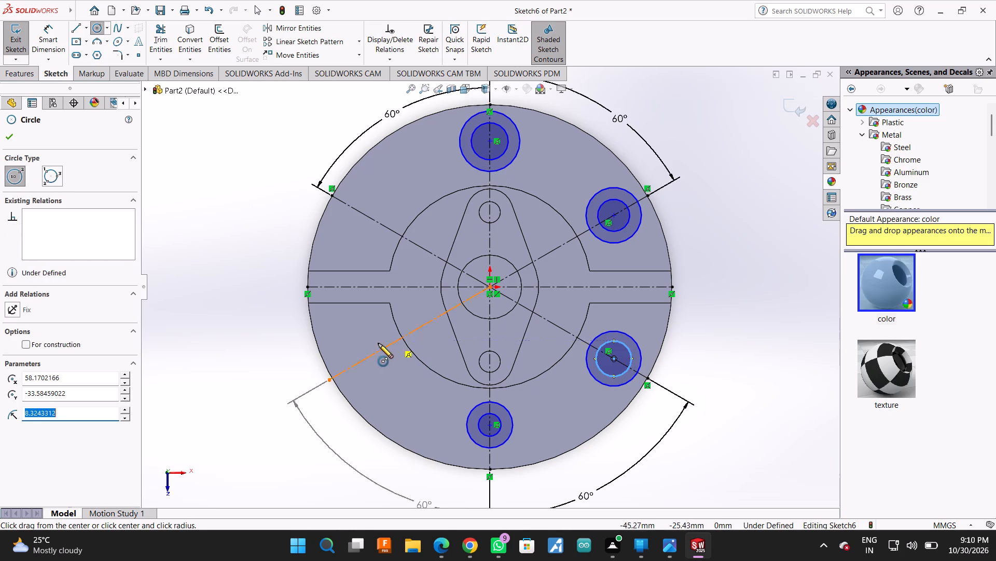
Sketch concentric circle pairs on the left-hand diagonals, radii about 13 and 9 mm on the lower, about 12 and 8 mm on the upper.
left_click(366, 356)
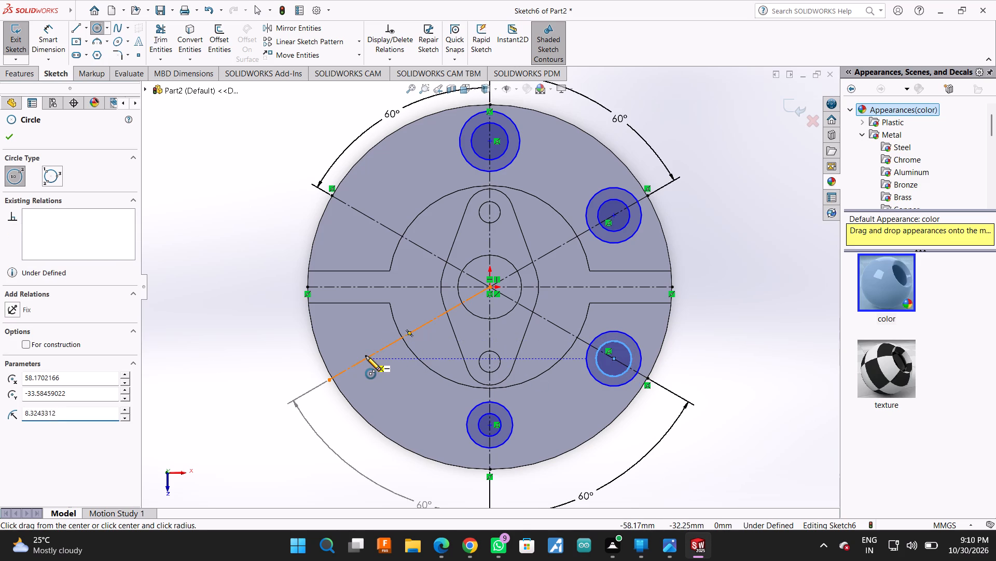
left_click(392, 368)
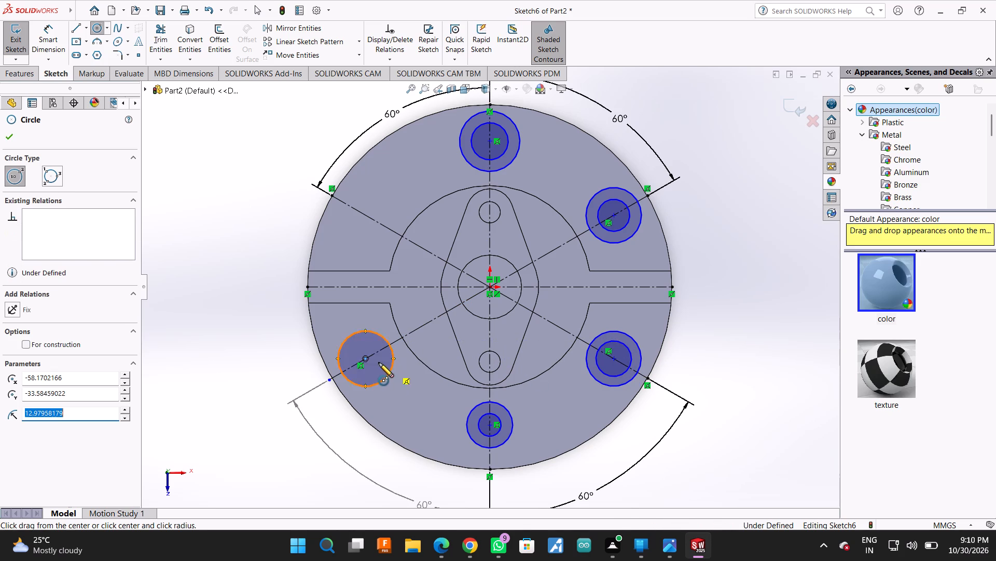
left_click(366, 357)
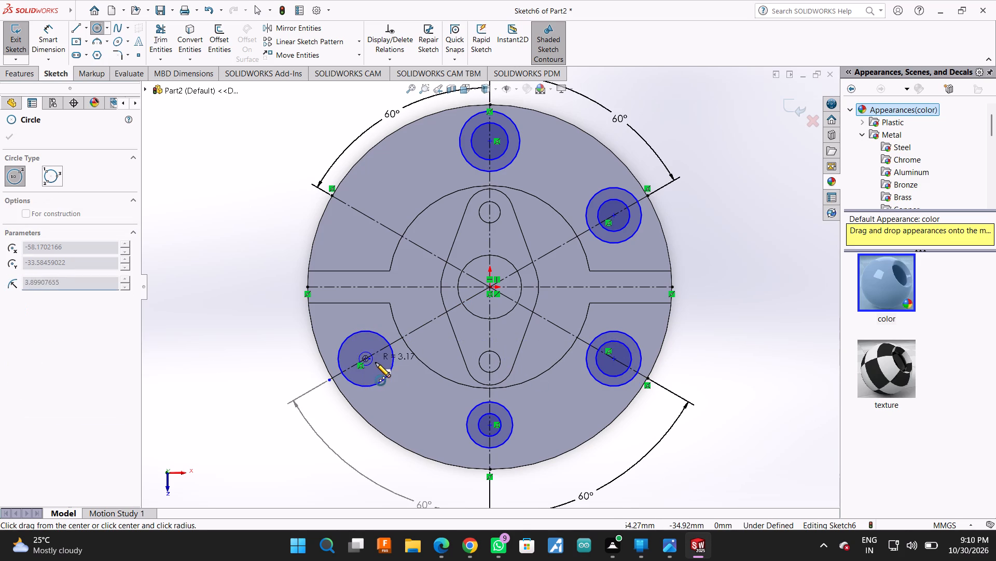
left_click(383, 367)
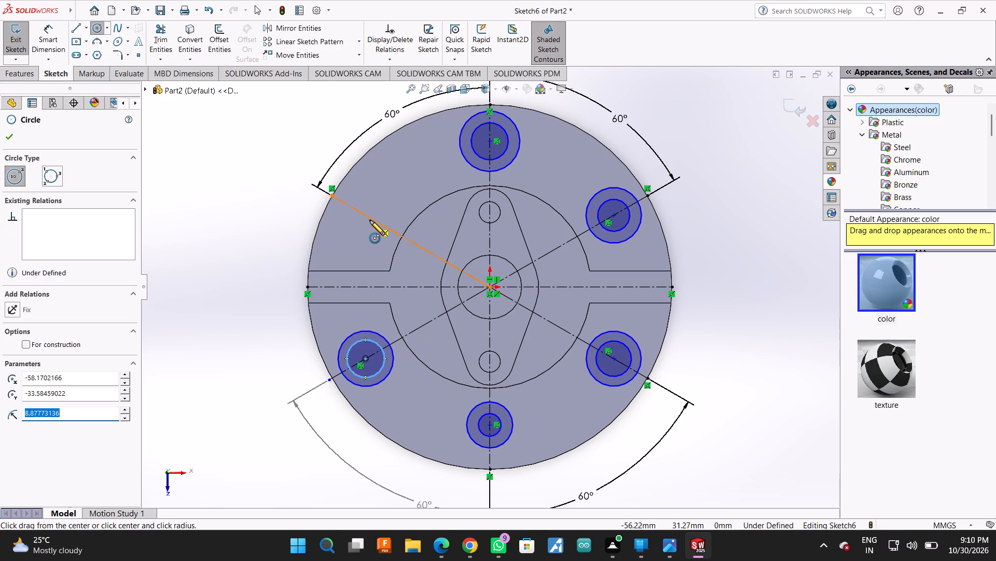
left_click(371, 219)
left_click(396, 228)
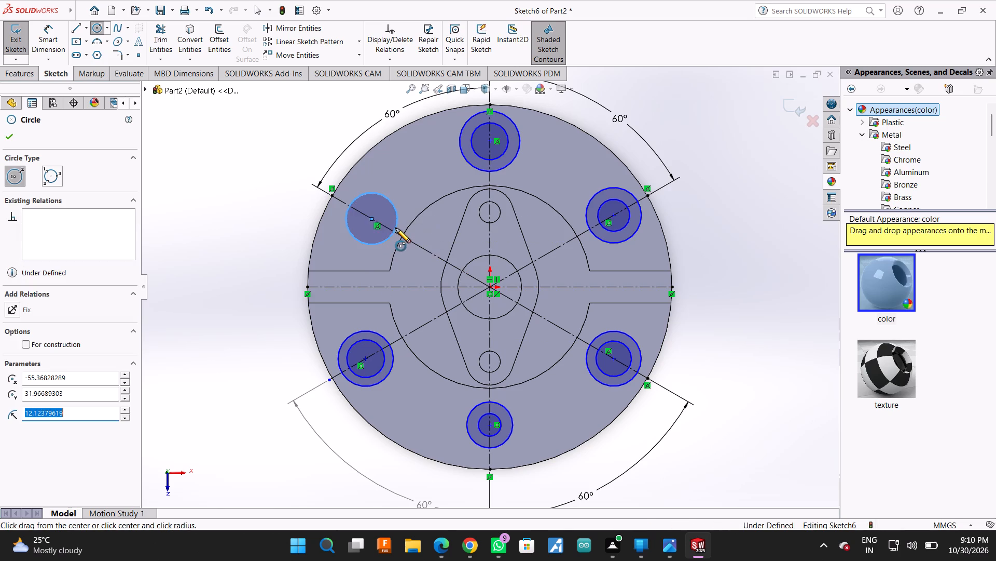
left_click(374, 222)
left_click(388, 226)
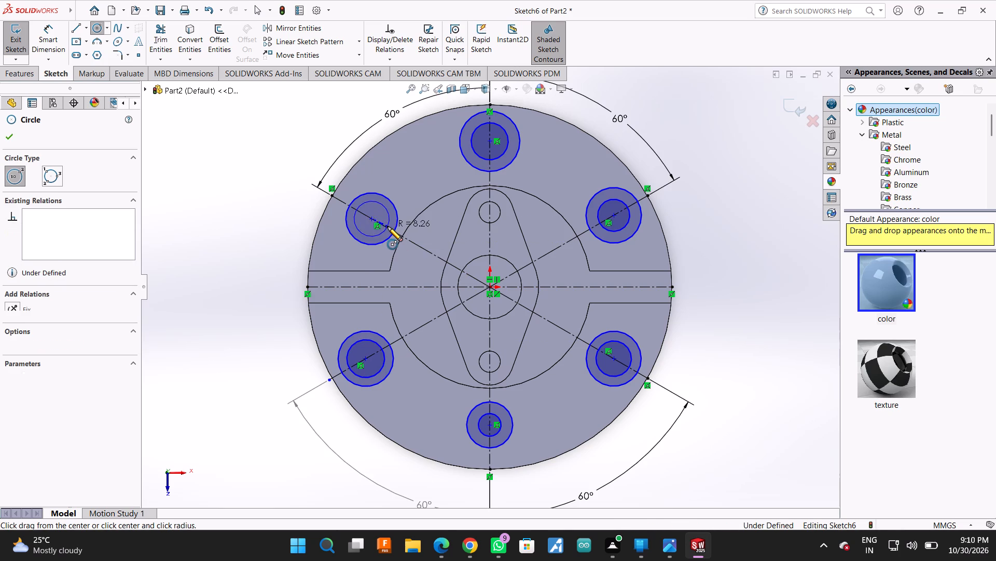
left_click(7, 132)
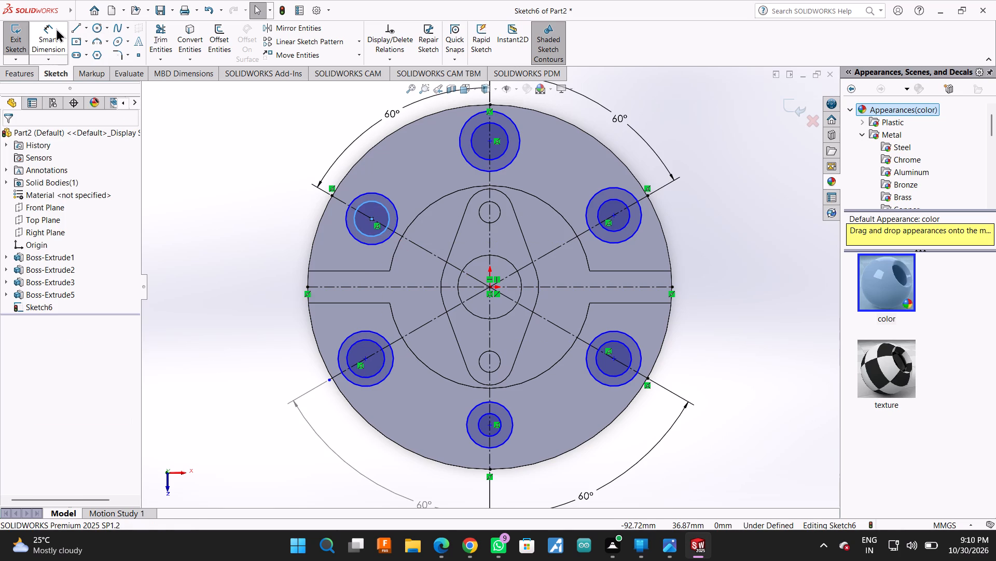
Dimension the distance from the origin to the centre of the top circle pair as 59 mm.
left_click(56, 28)
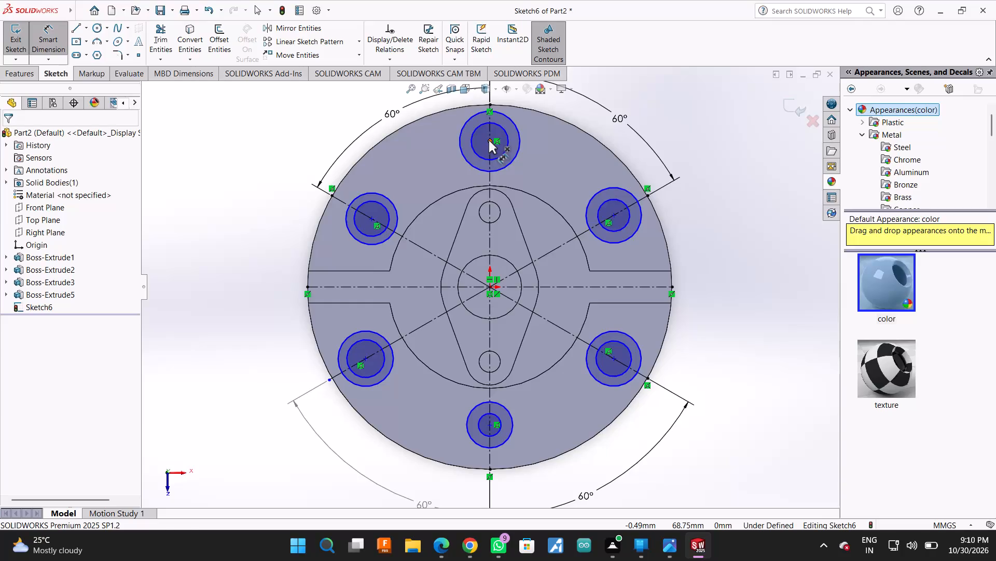
left_click(489, 140)
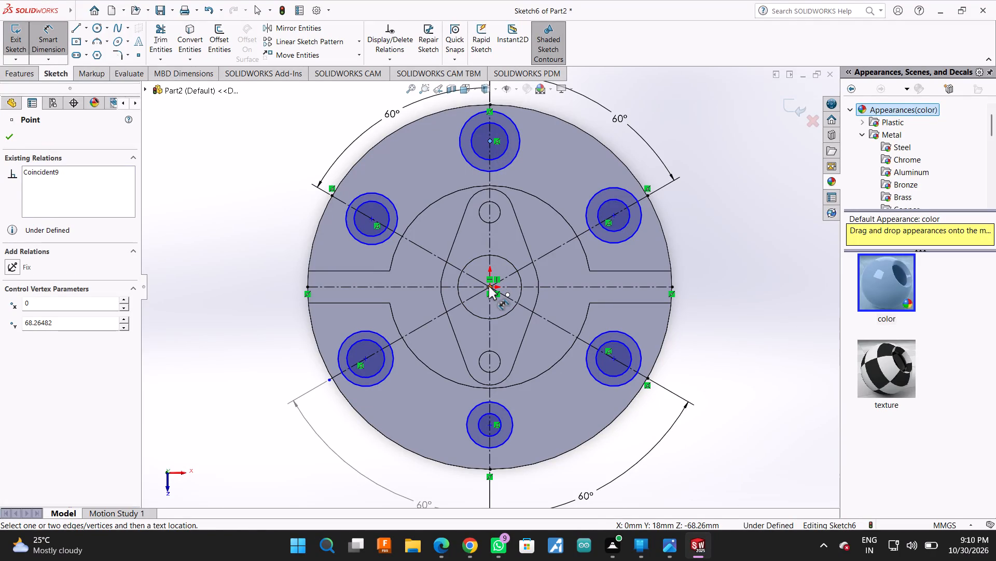
left_click(489, 286)
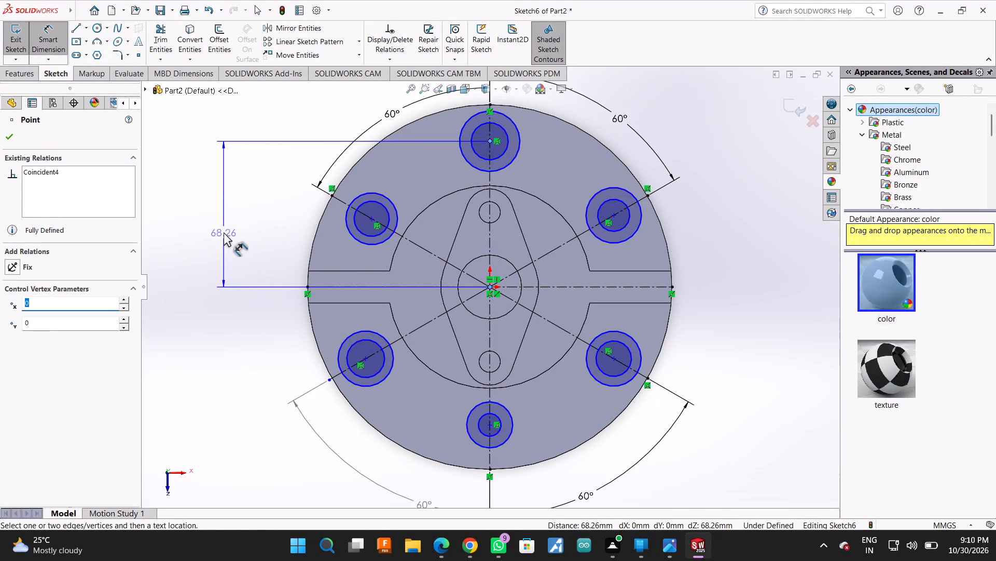
left_click(224, 232)
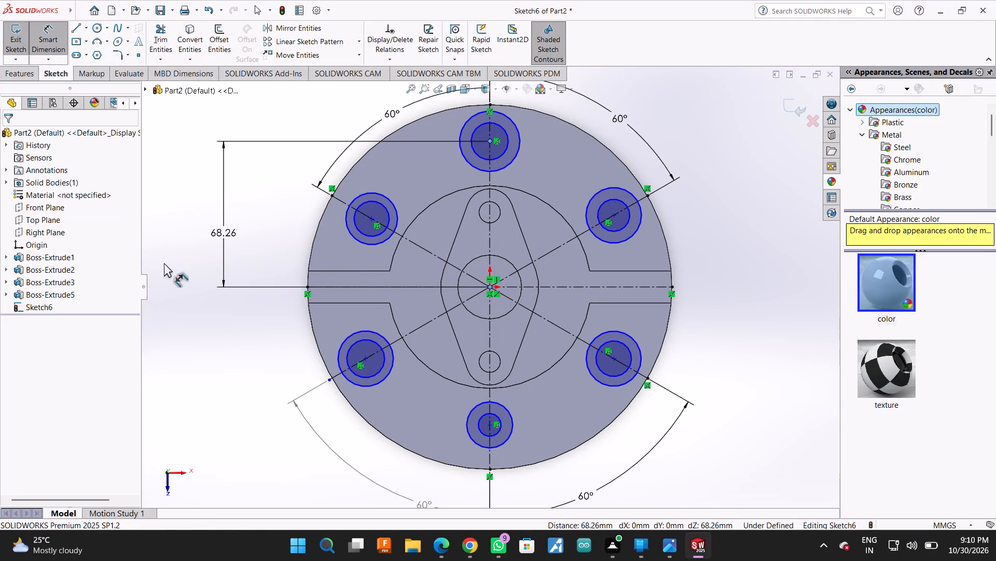
type("59")
key("Return")
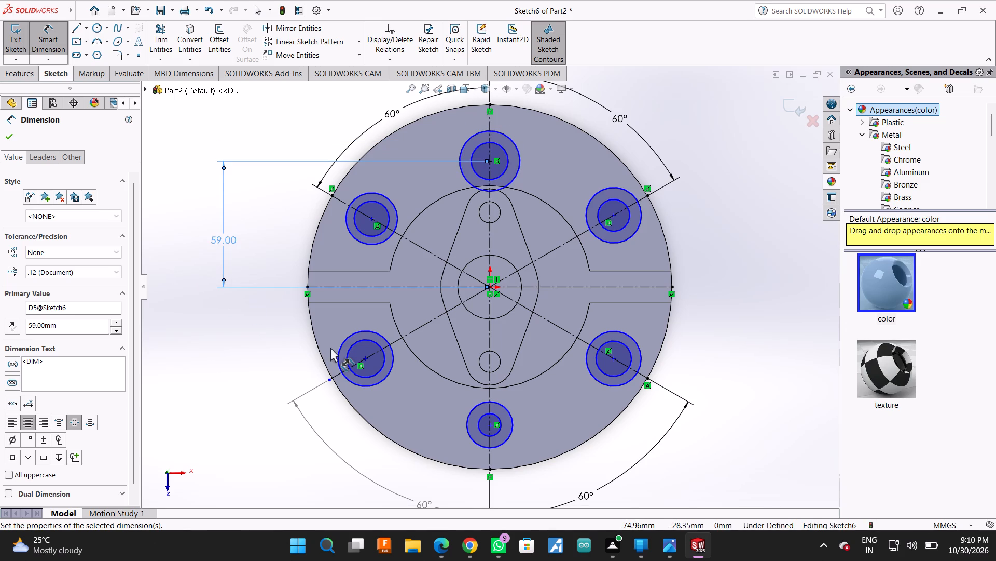
Dimension the distance from the origin to the centre of the bottom circle pair as 59 mm.
left_click(489, 424)
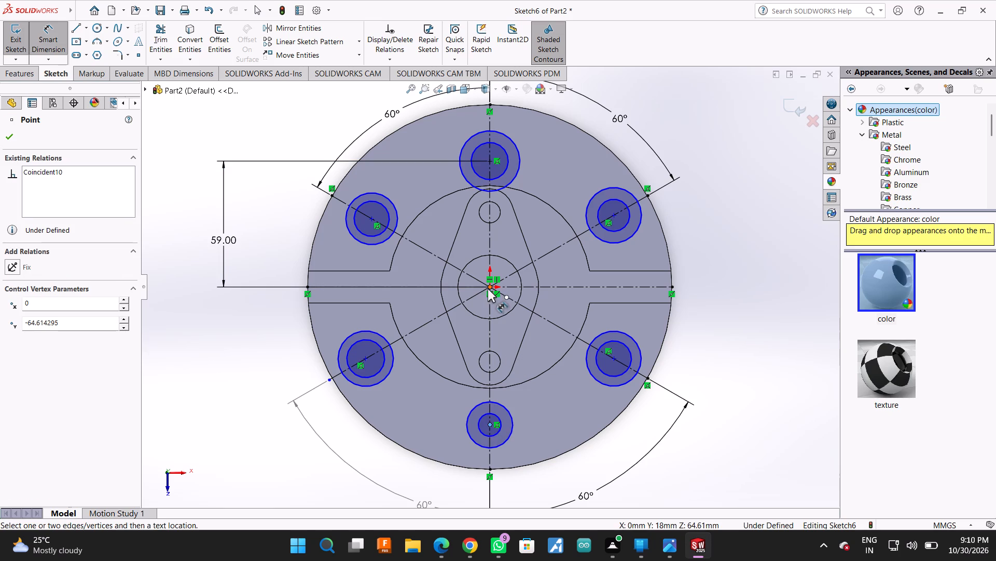
left_click(487, 286)
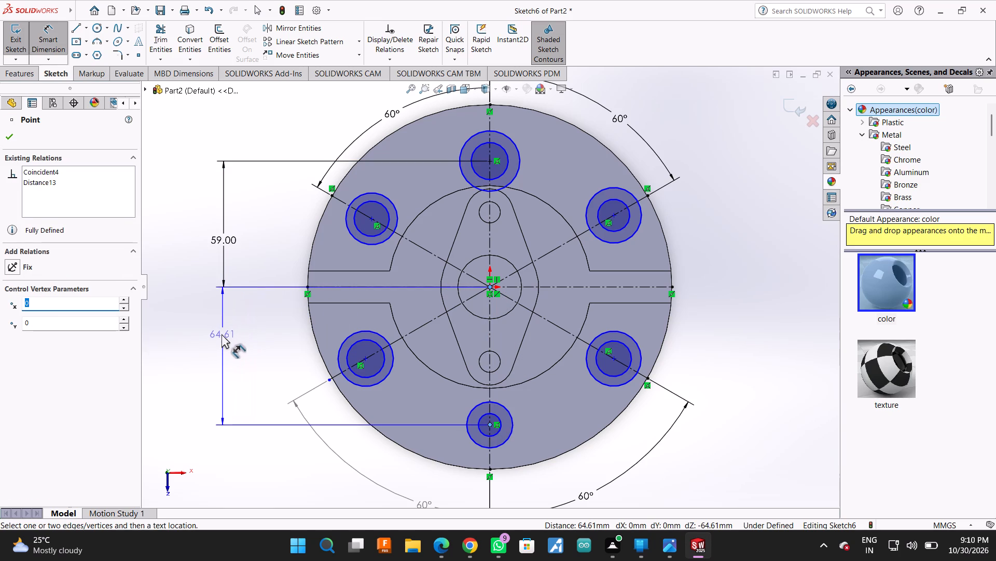
left_click(221, 335)
type("59")
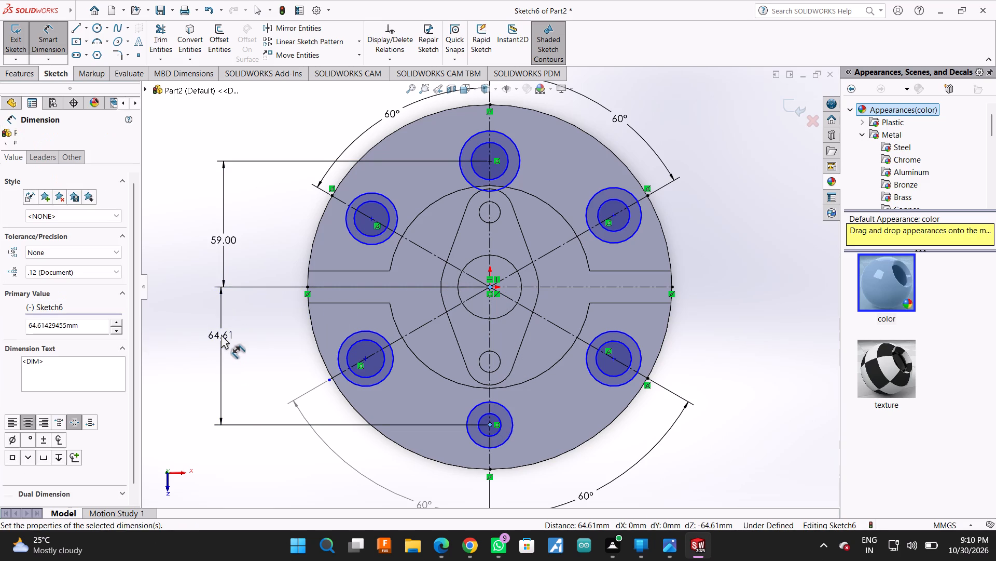
key("Return")
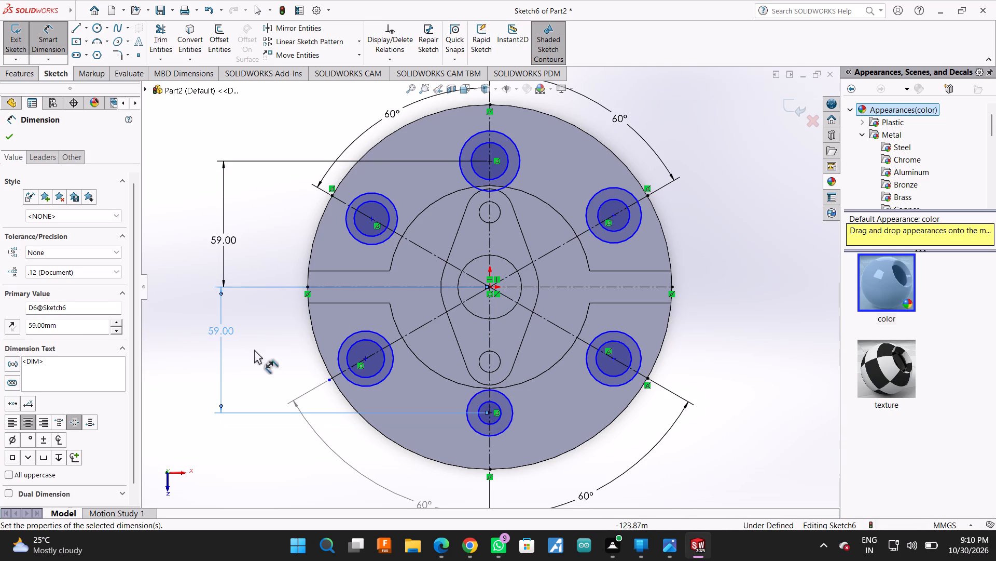
Dimension the aligned distance from the origin to the centre of the upper-left circle pair as 59 mm.
left_click(487, 289)
left_click(372, 218)
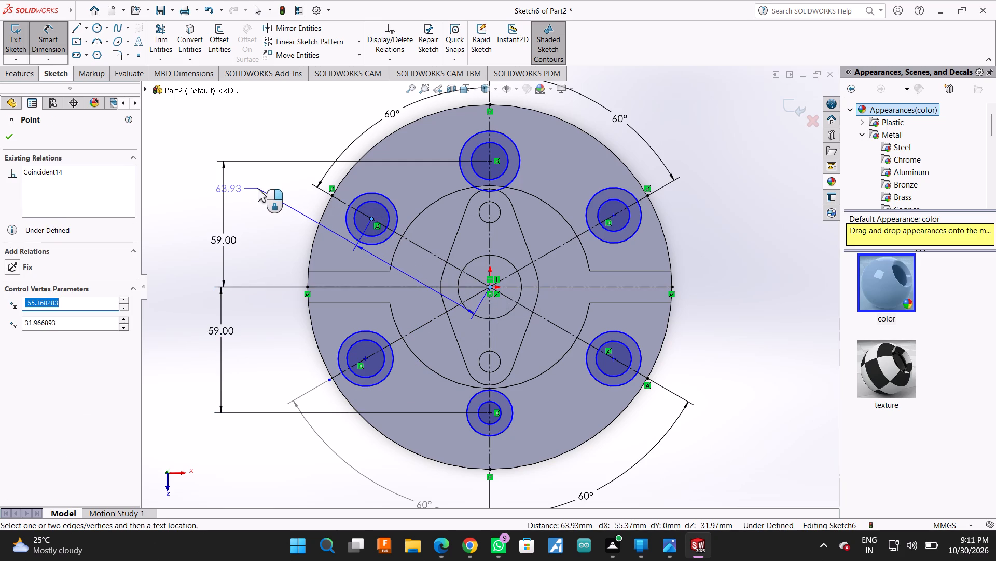
left_click(258, 189)
type("59")
key("Return")
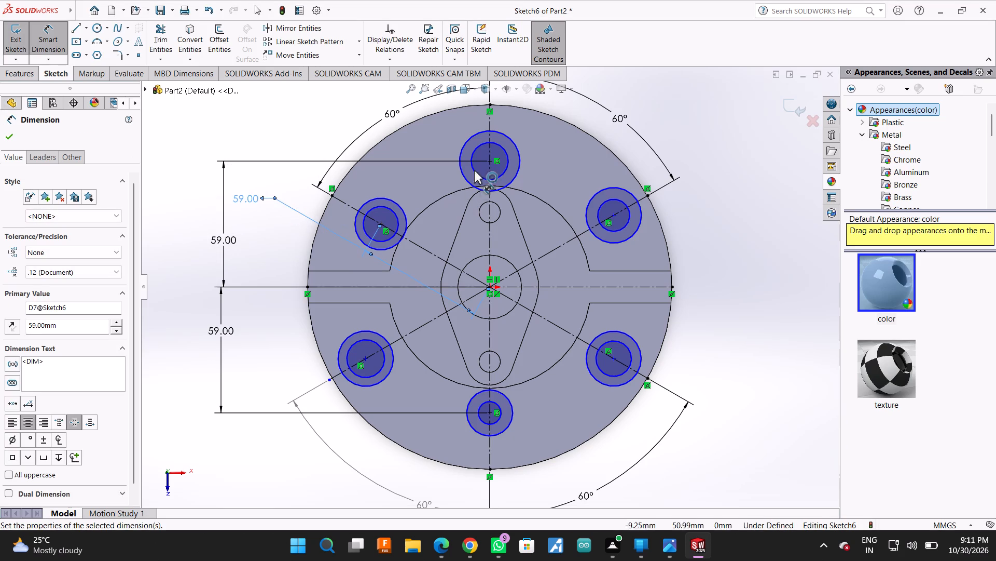
Dimension the aligned distance from the origin to the centre of the upper-right circle pair as 59 mm.
left_click(615, 215)
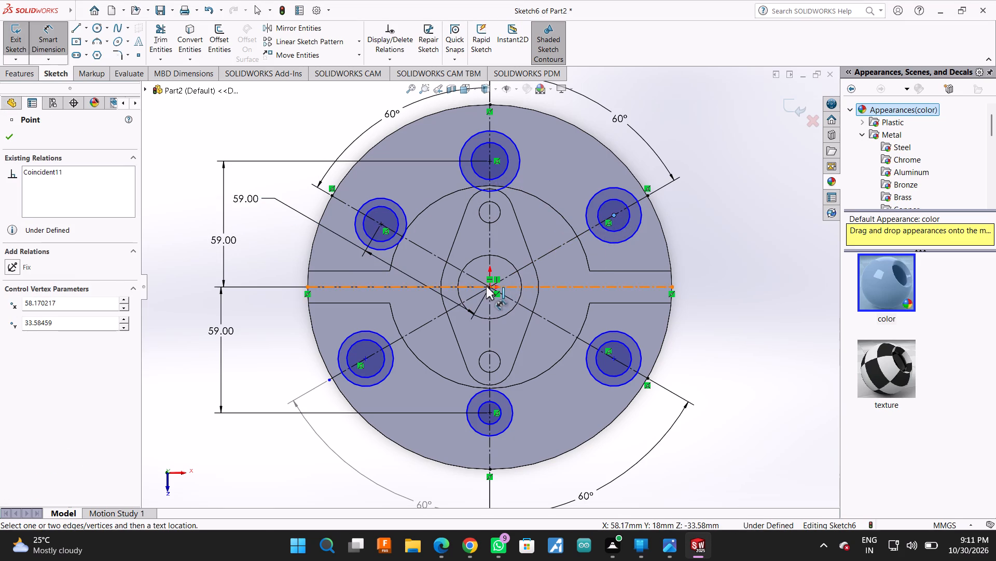
left_click(490, 287)
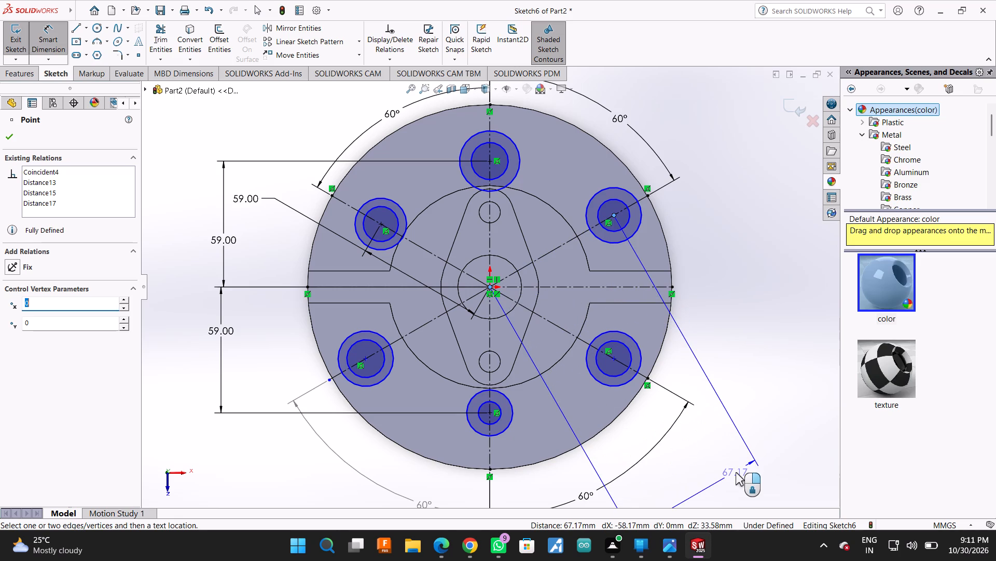
left_click(736, 472)
type("59")
key("Return")
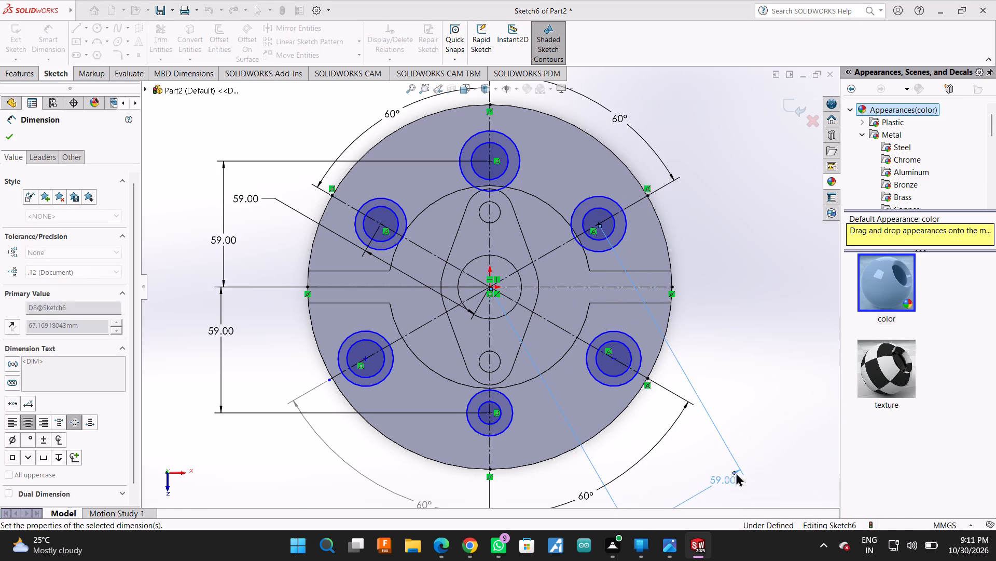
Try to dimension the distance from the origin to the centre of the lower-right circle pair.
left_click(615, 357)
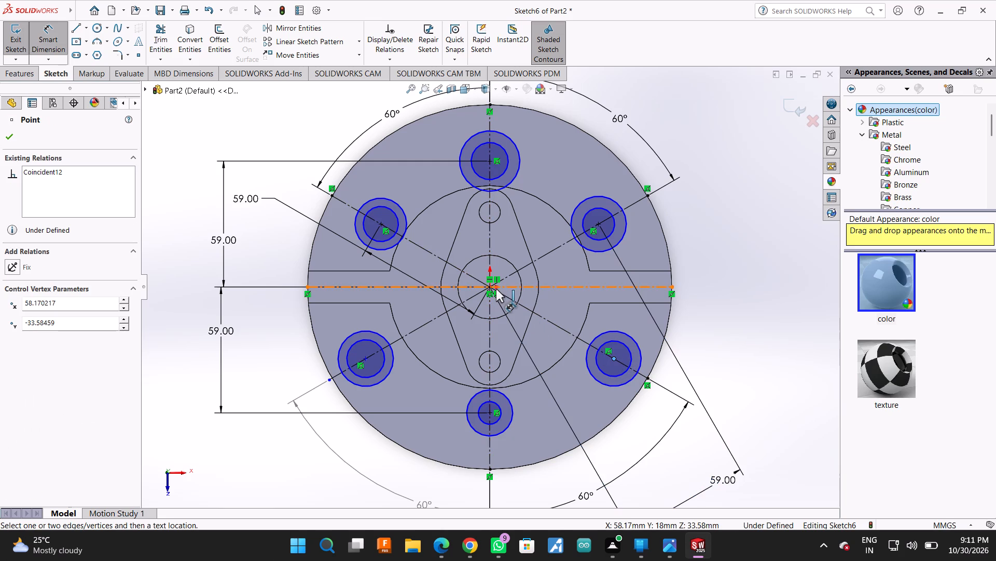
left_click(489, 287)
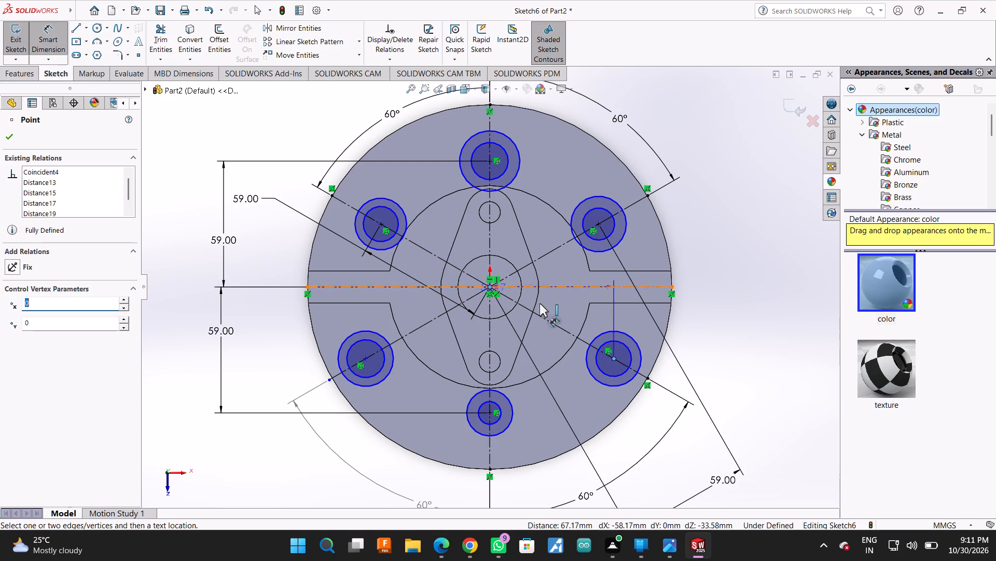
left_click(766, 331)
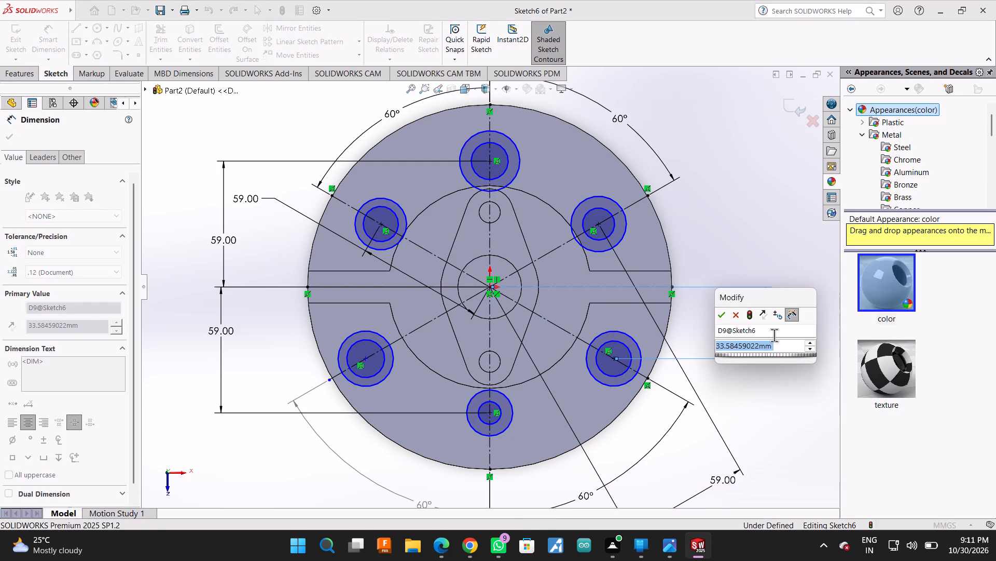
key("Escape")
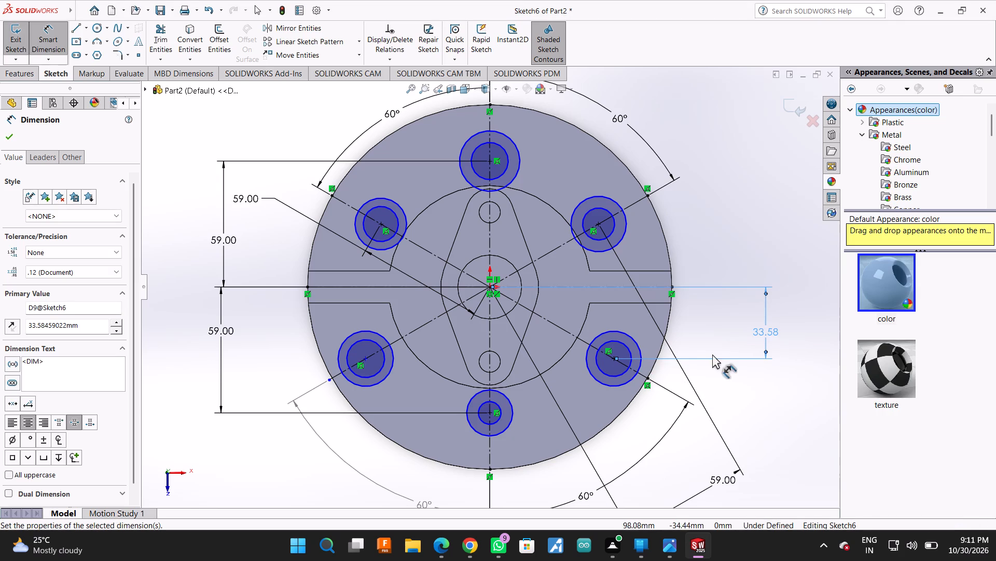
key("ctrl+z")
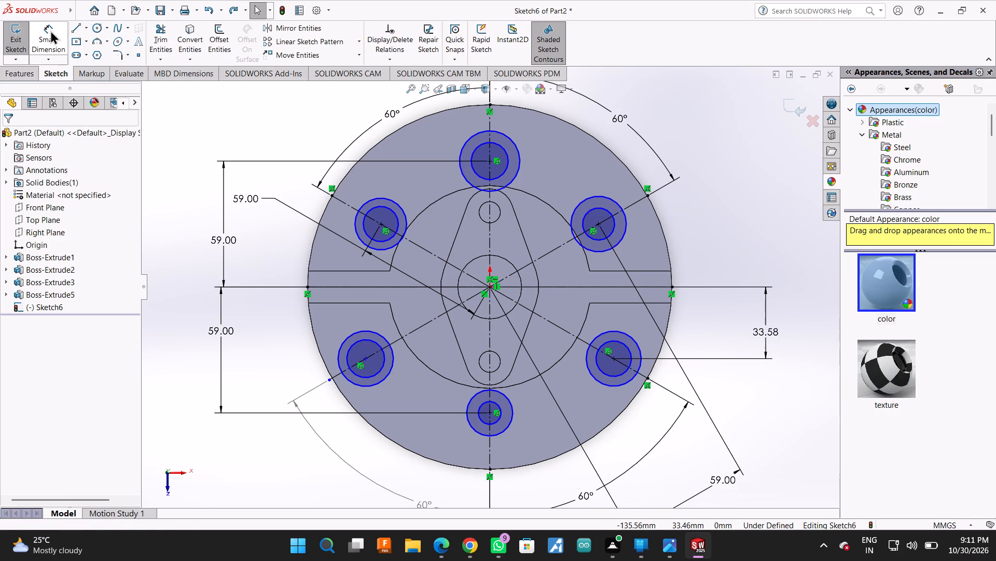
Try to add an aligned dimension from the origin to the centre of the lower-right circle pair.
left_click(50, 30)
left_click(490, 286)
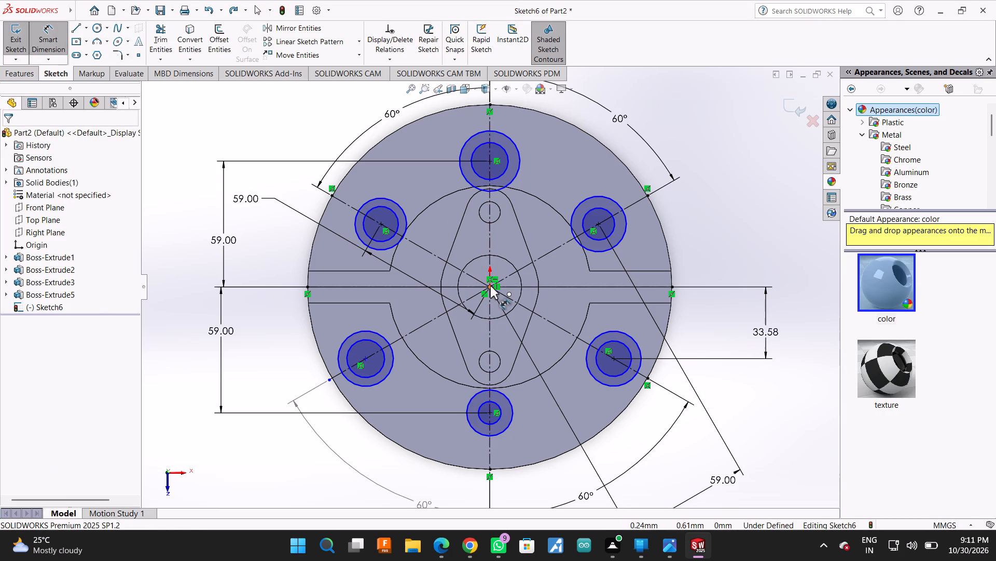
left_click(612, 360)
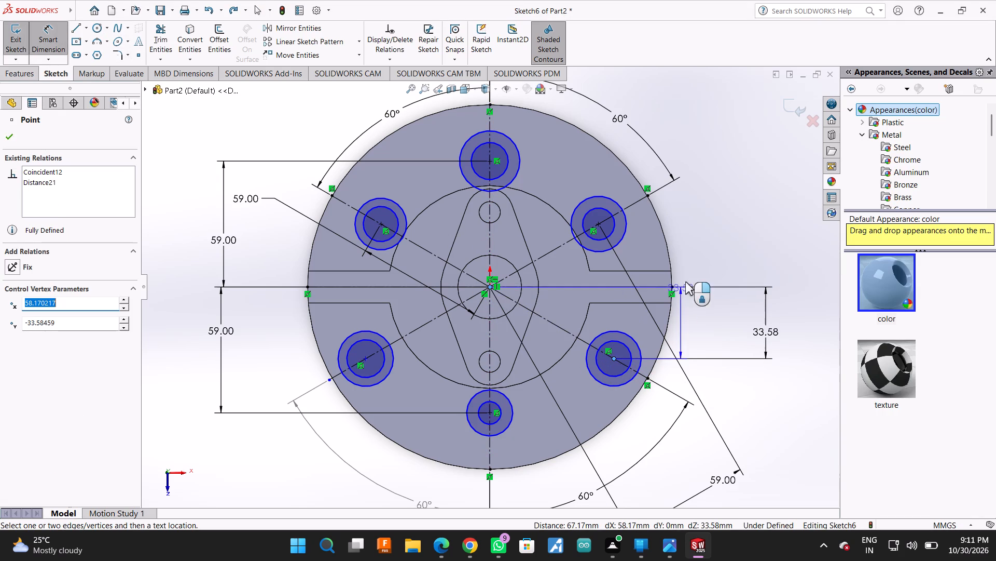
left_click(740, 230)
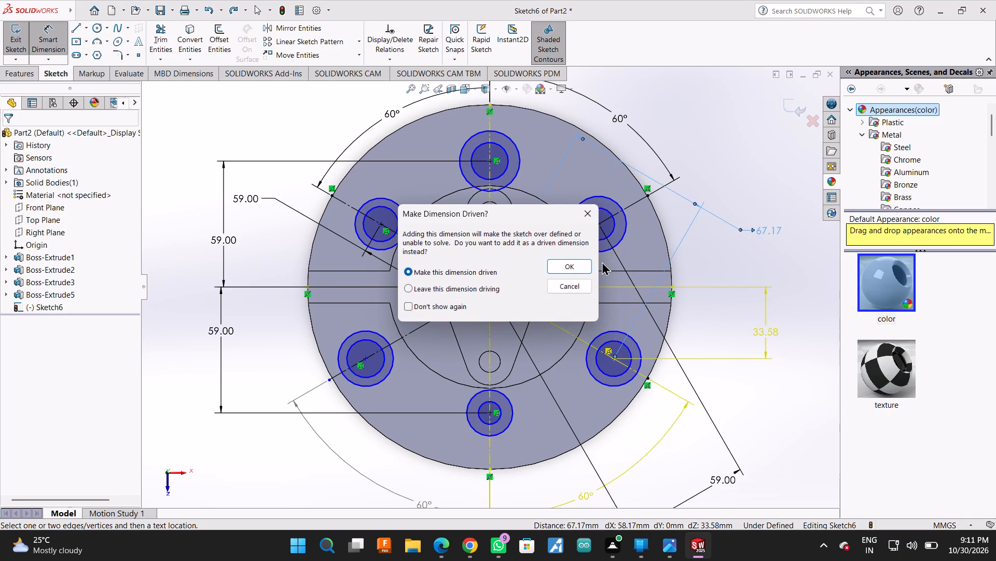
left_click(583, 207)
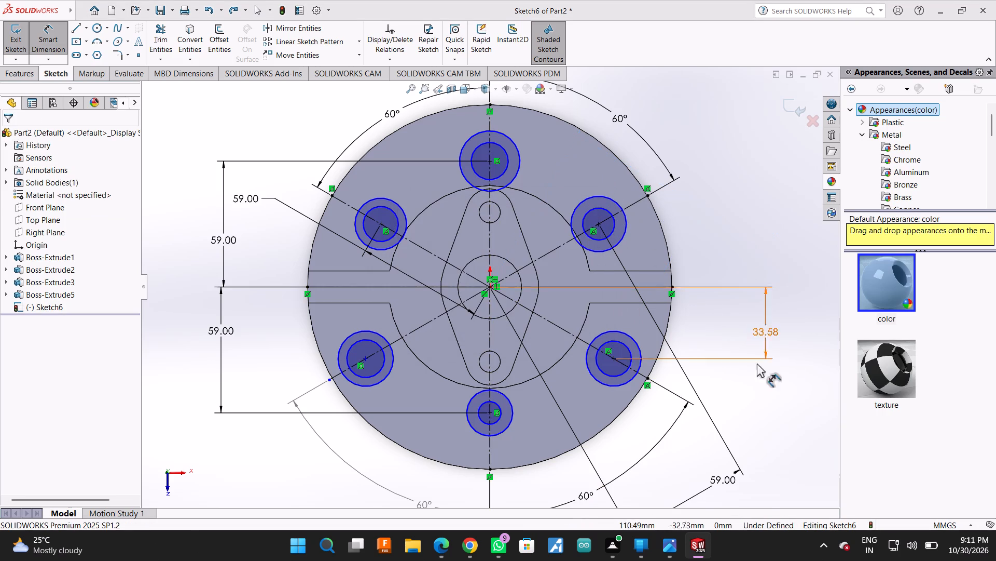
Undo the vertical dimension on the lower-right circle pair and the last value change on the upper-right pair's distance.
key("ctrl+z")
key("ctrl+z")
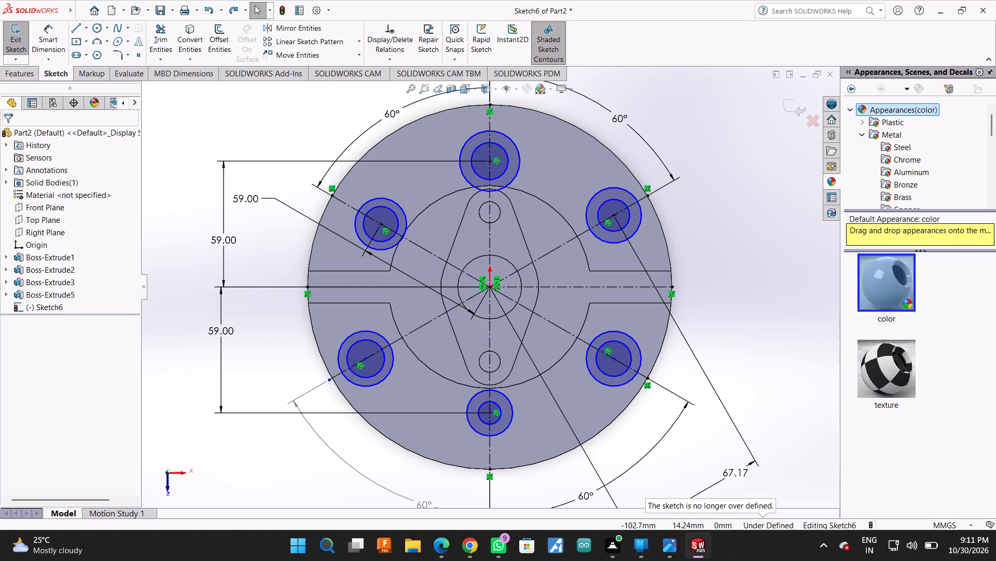
Set the upper-right circle pair's distance from the origin to 59 mm.
left_click(744, 474)
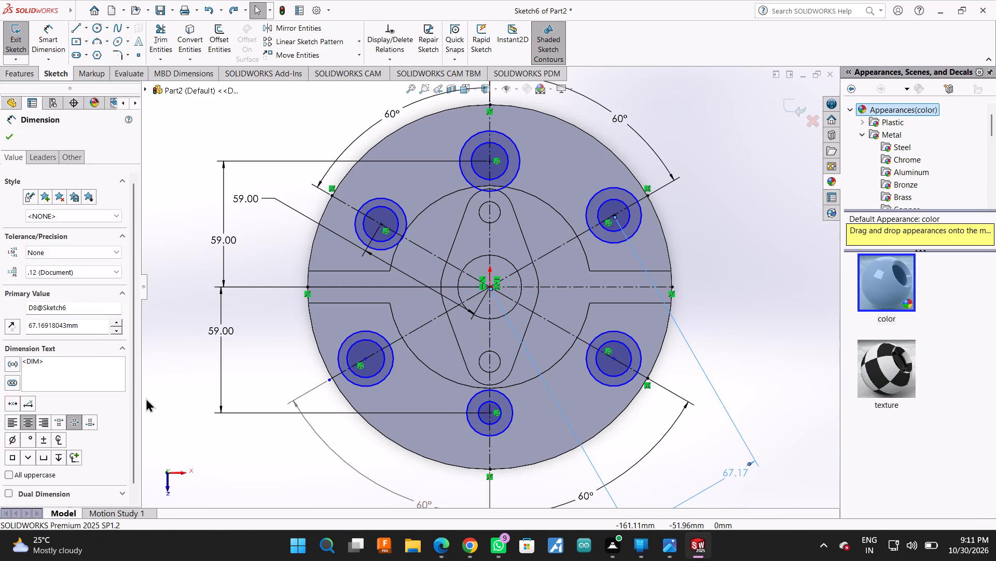
double_click(92, 326)
type("59")
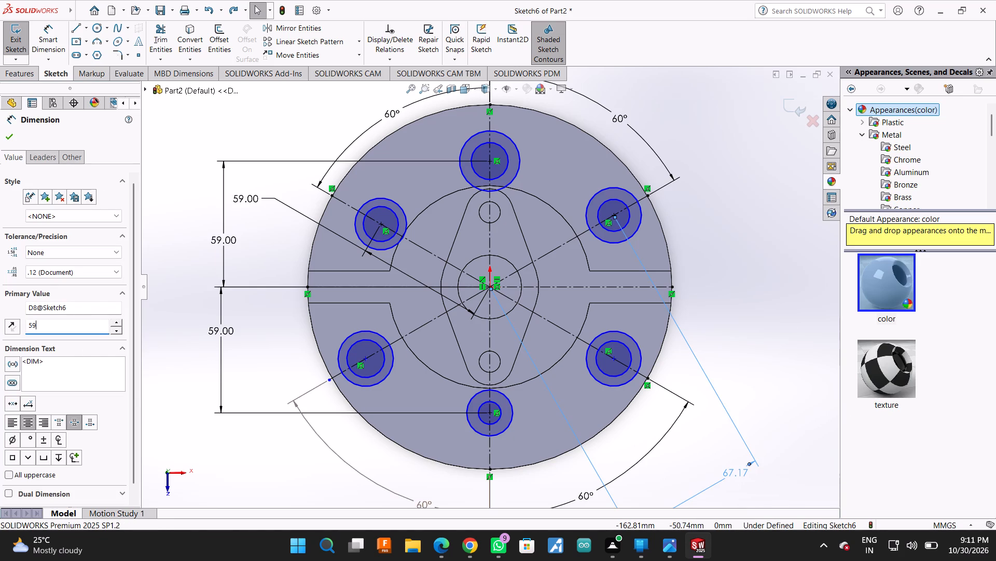
key("Return")
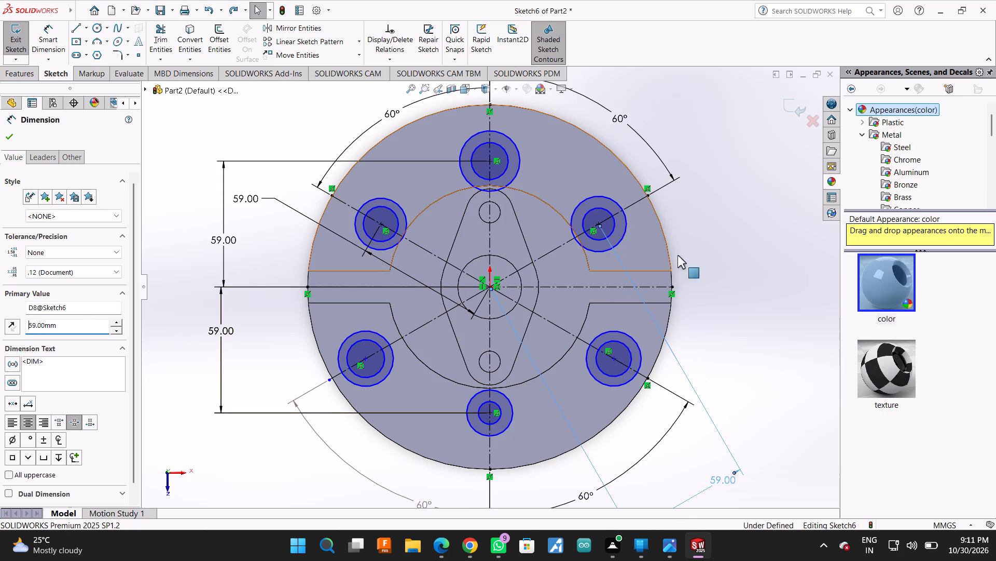
left_click(712, 245)
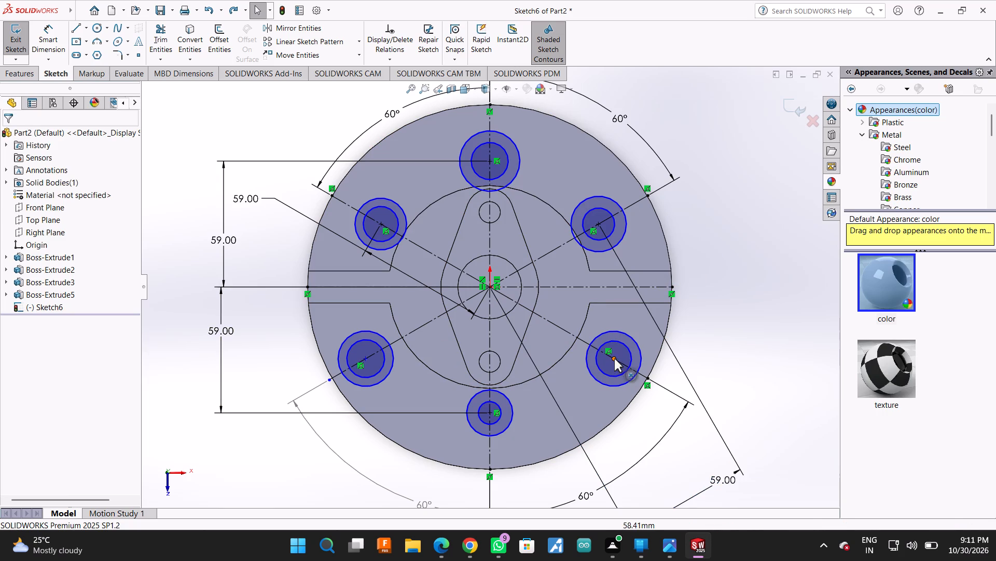
Dimension the aligned distance from the origin to the centre of the lower-right circle pair as 59 mm.
left_click(49, 42)
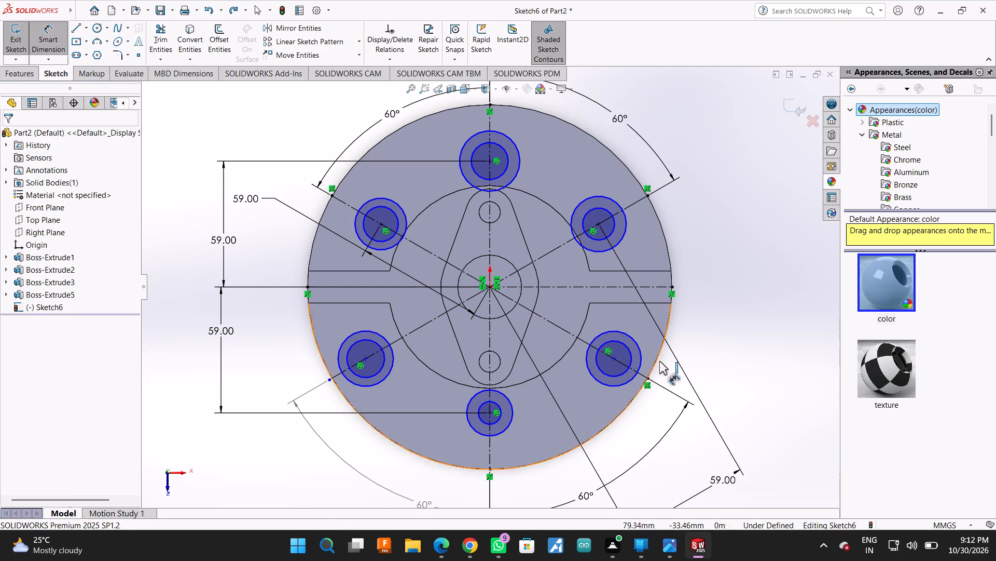
left_click(613, 360)
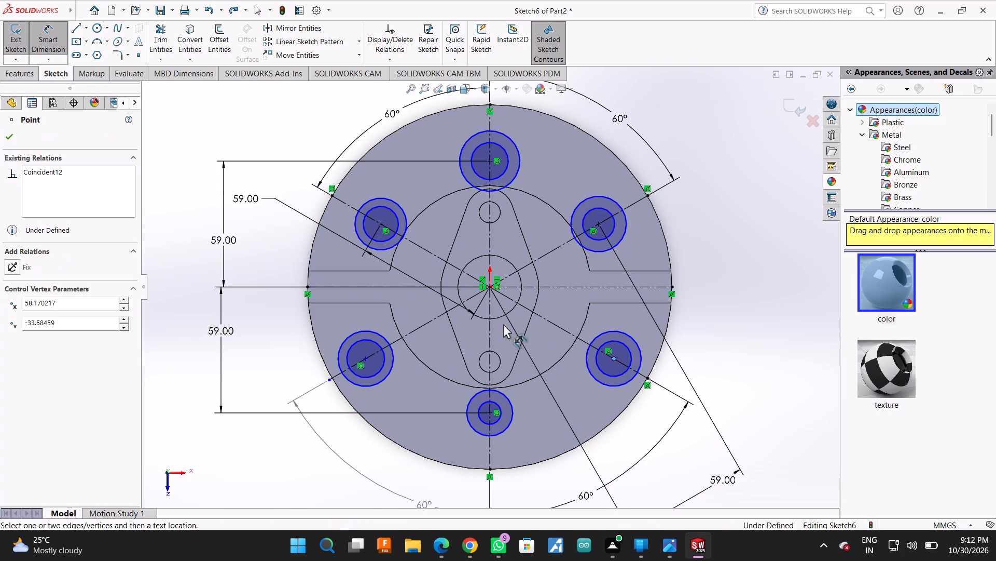
left_click(490, 286)
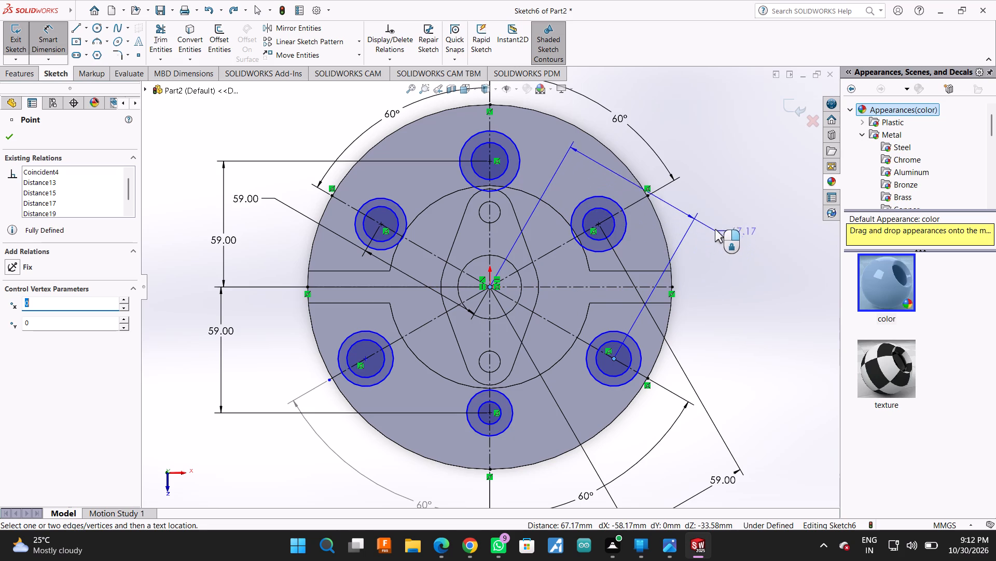
left_click(717, 220)
type("59")
key("Return")
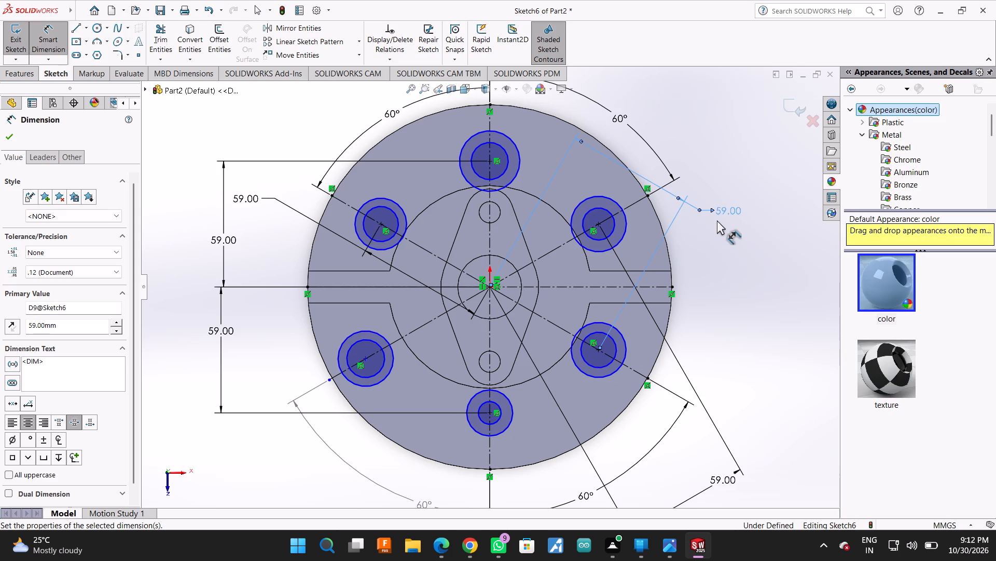
Dimension the aligned distance from the origin to the centre of the lower-left circle pair as 59 mm.
left_click(367, 357)
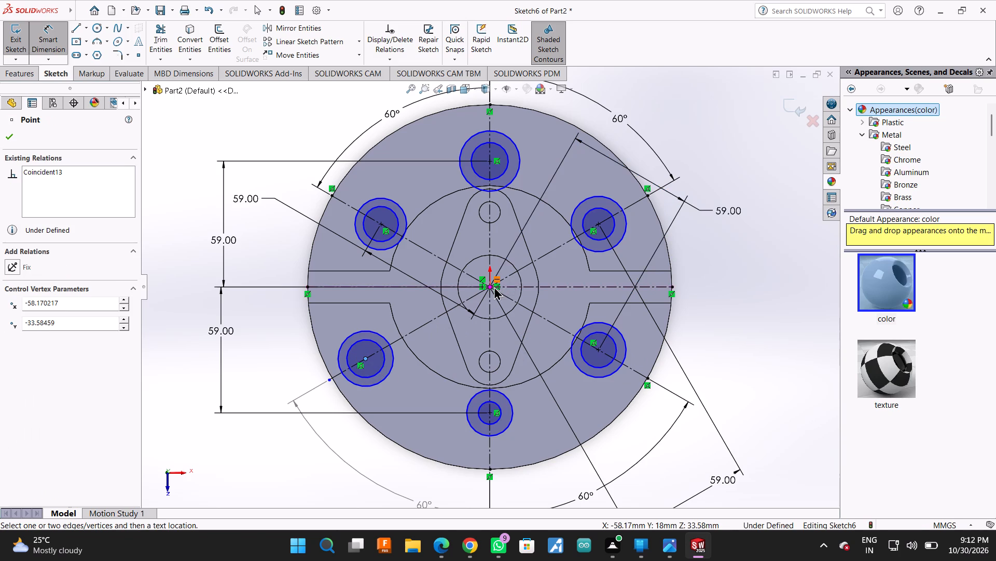
left_click(492, 286)
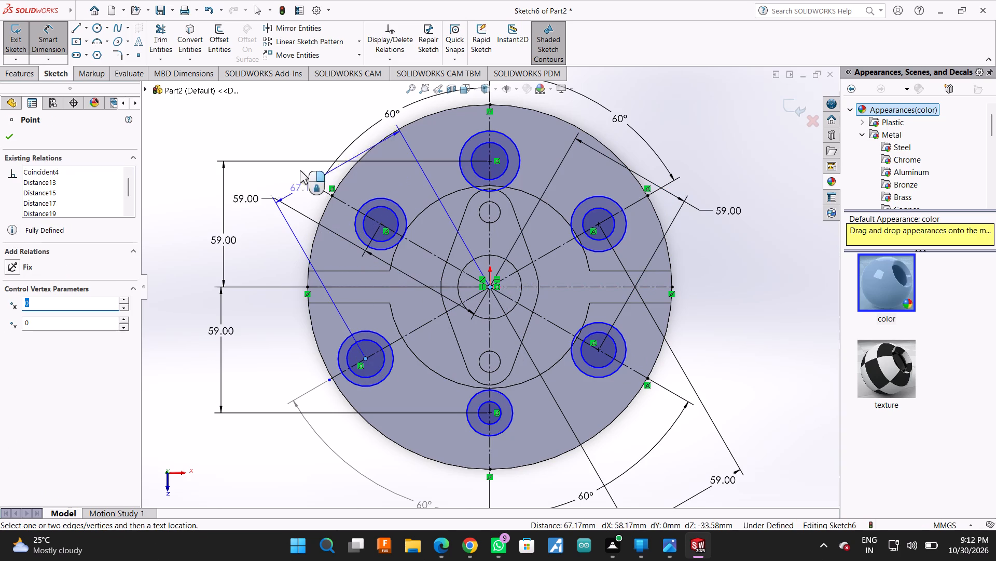
left_click(294, 147)
type("59")
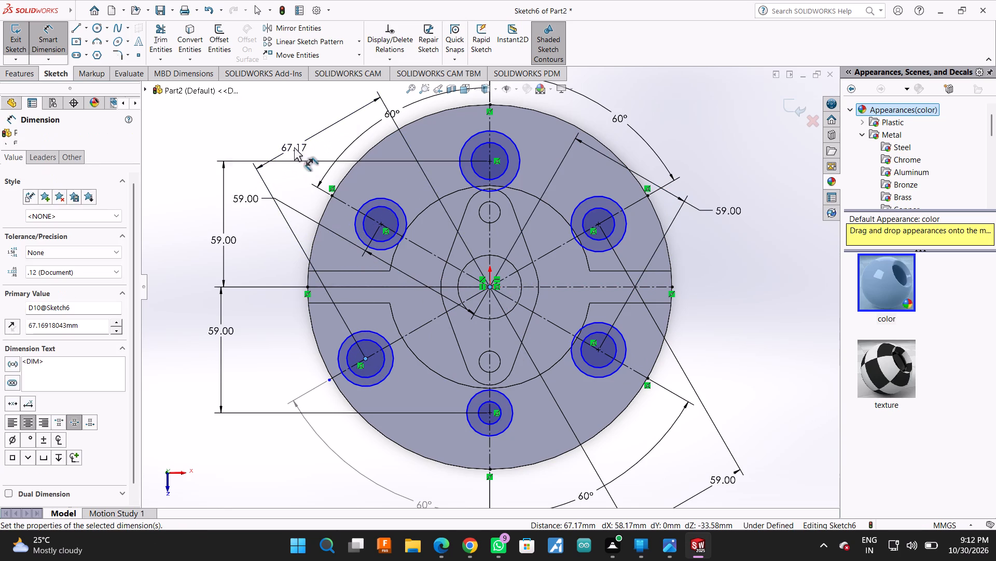
key("Return")
Dimension the diameter of the top pair's outer circle as 18 mm.
scroll(397, 278, "down", 2)
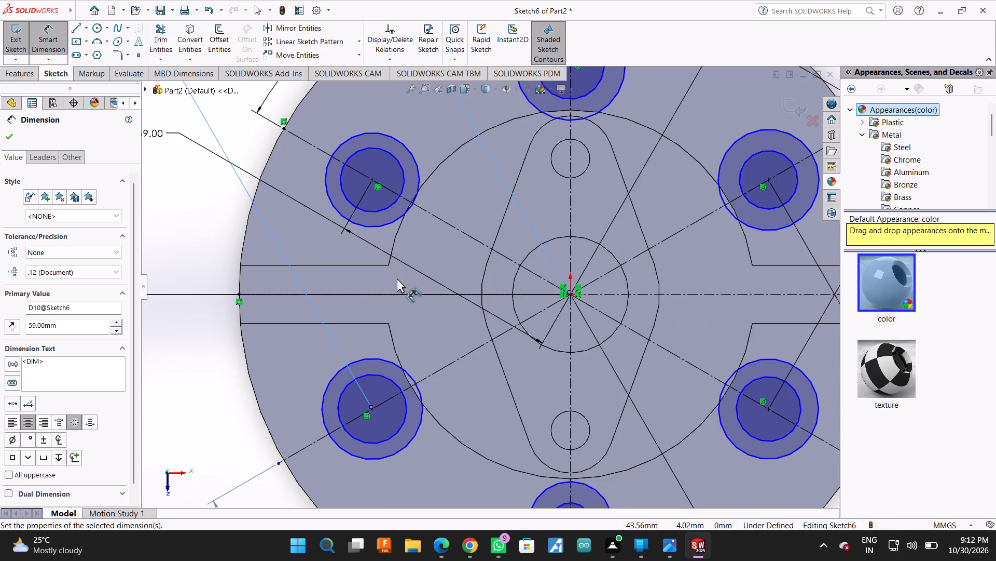
scroll(397, 278, "up", 4)
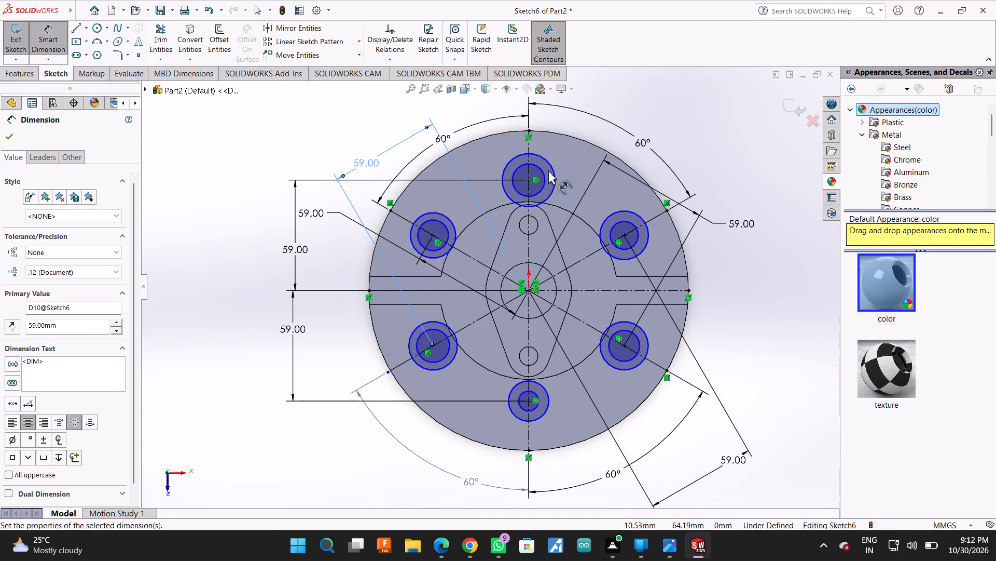
left_click(552, 169)
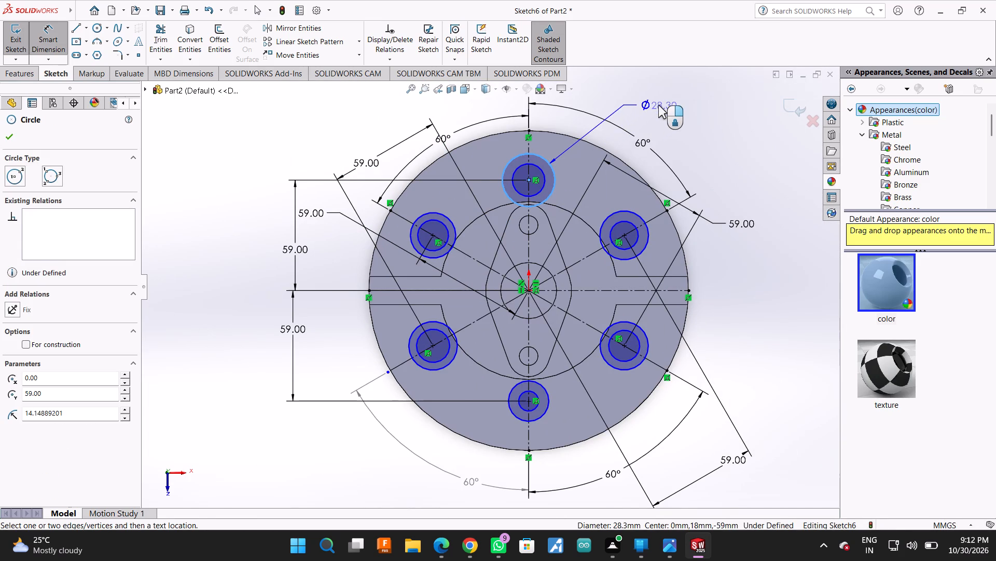
left_click(658, 105)
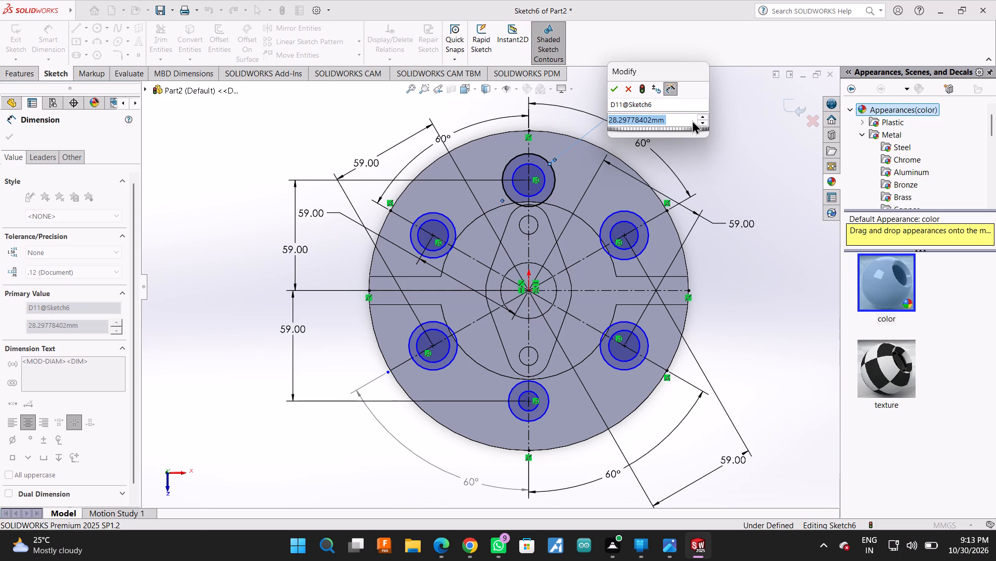
type("18")
key("Return")
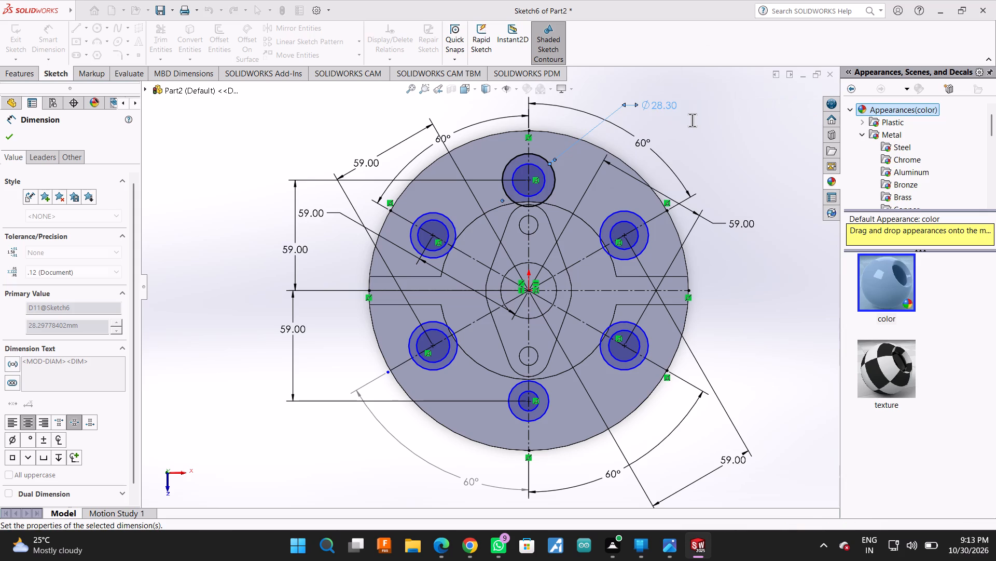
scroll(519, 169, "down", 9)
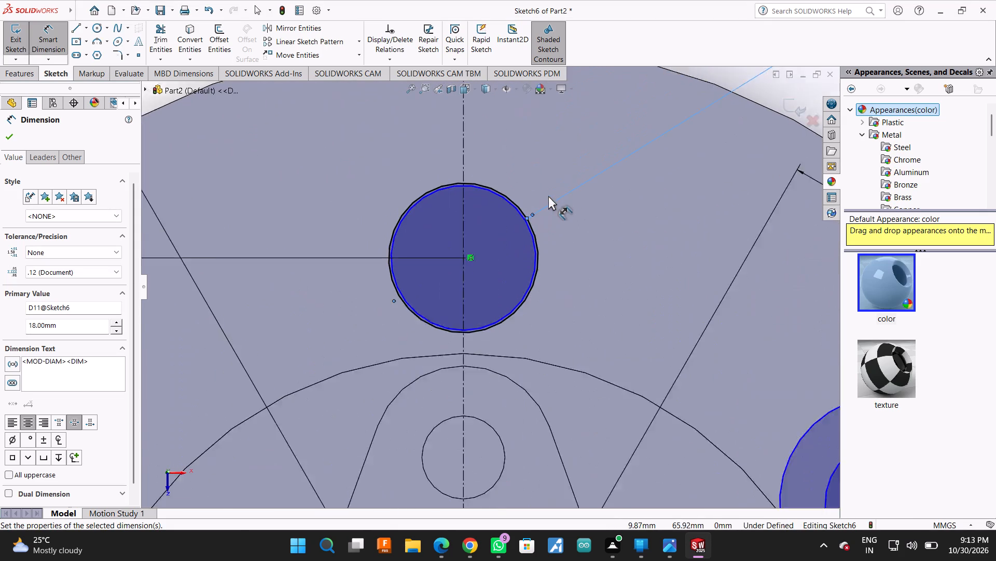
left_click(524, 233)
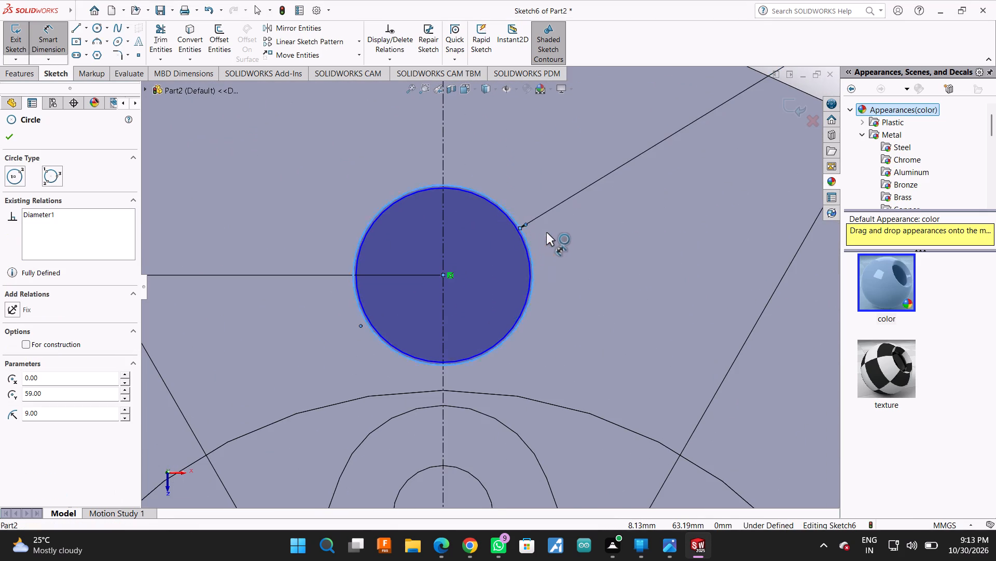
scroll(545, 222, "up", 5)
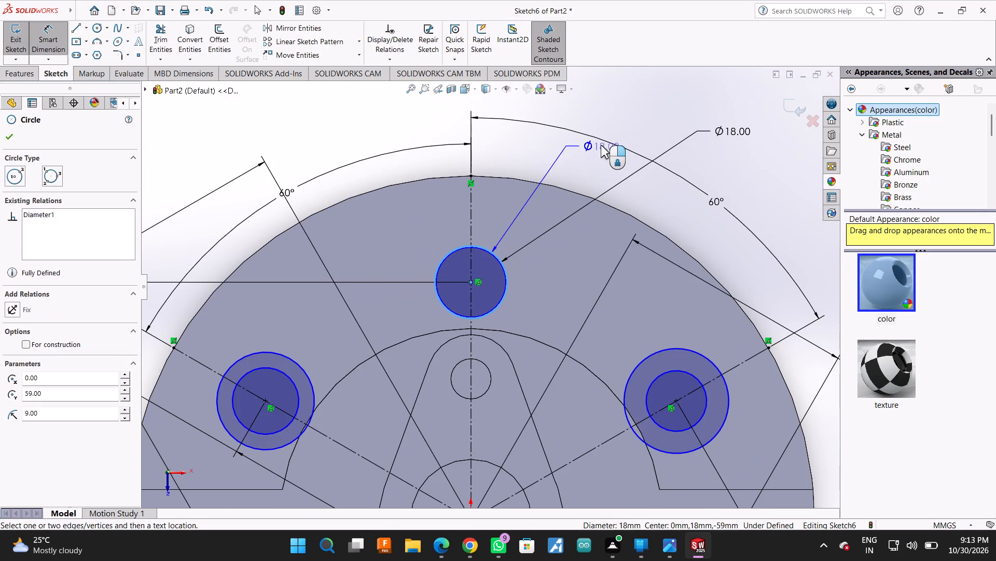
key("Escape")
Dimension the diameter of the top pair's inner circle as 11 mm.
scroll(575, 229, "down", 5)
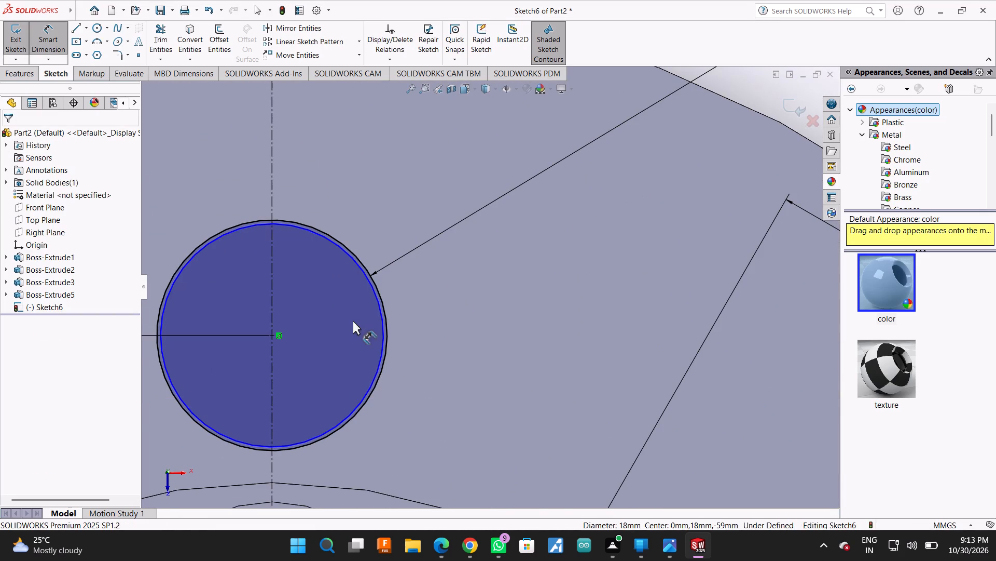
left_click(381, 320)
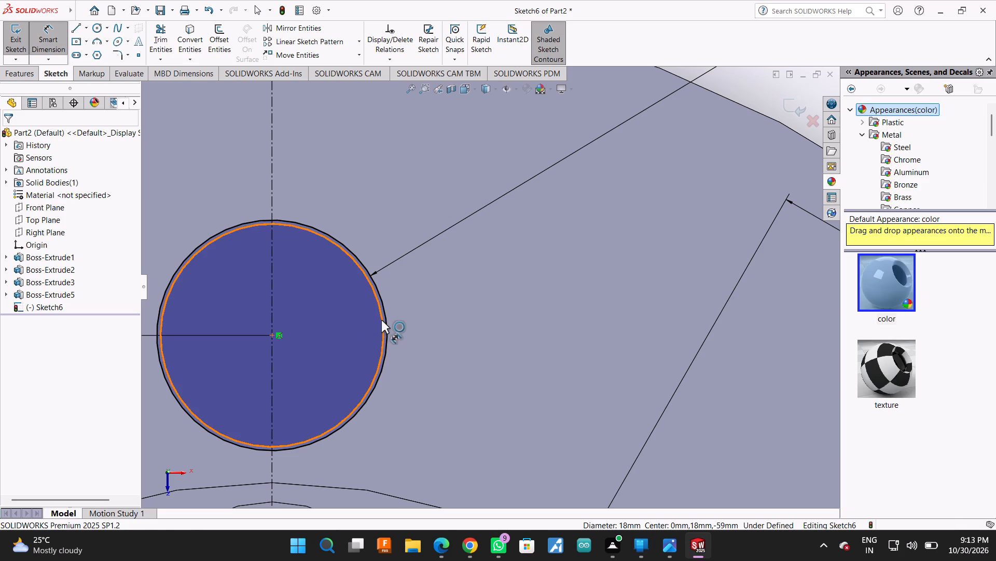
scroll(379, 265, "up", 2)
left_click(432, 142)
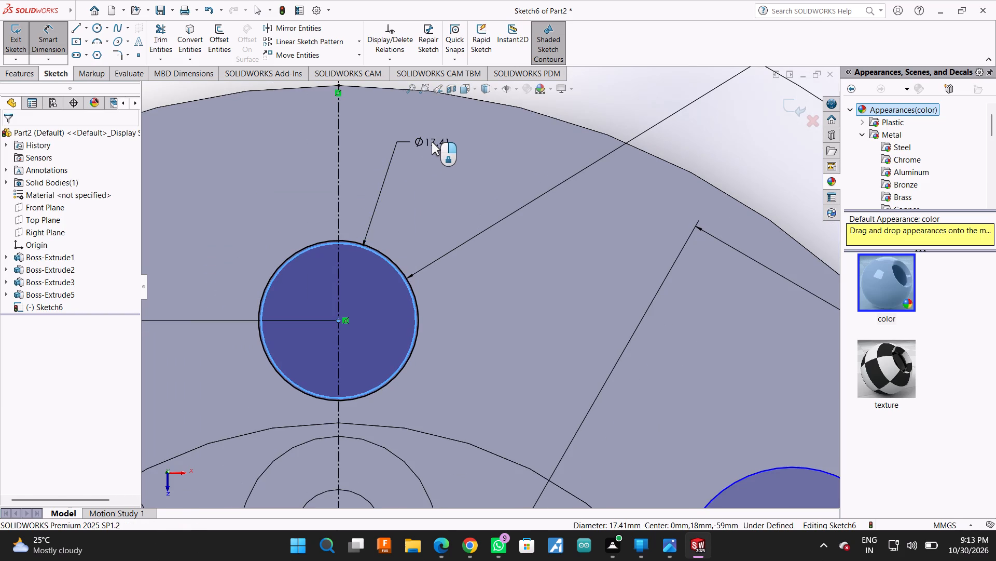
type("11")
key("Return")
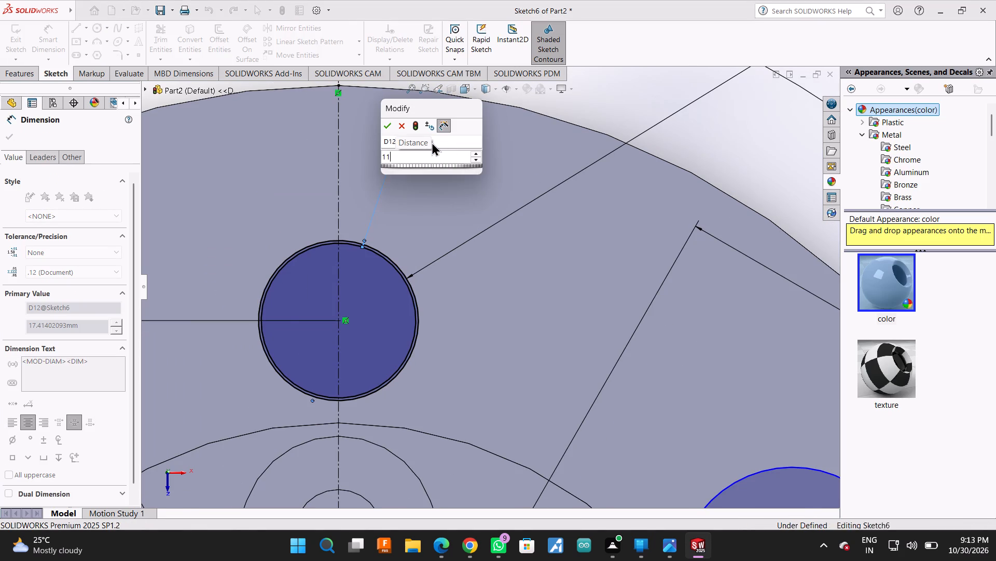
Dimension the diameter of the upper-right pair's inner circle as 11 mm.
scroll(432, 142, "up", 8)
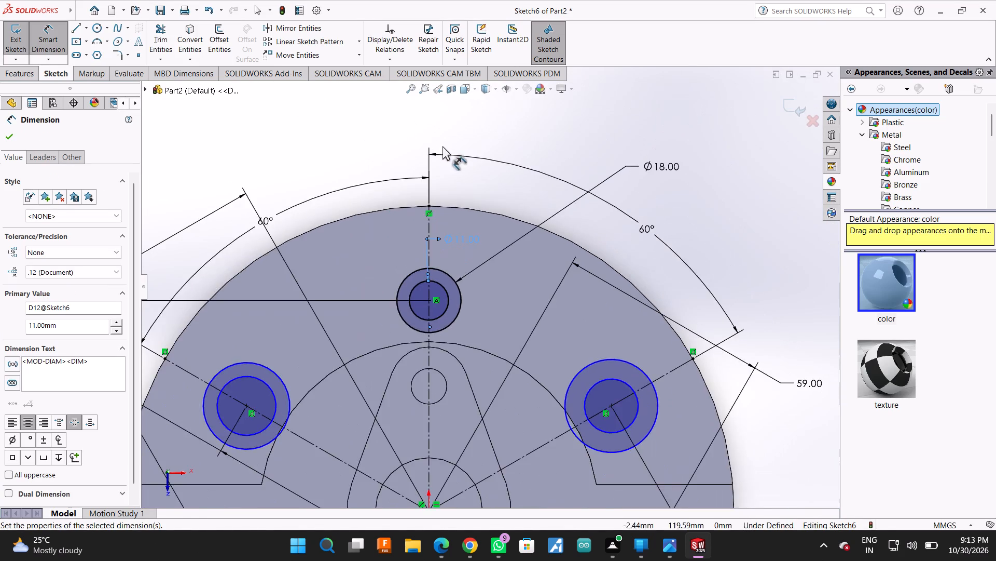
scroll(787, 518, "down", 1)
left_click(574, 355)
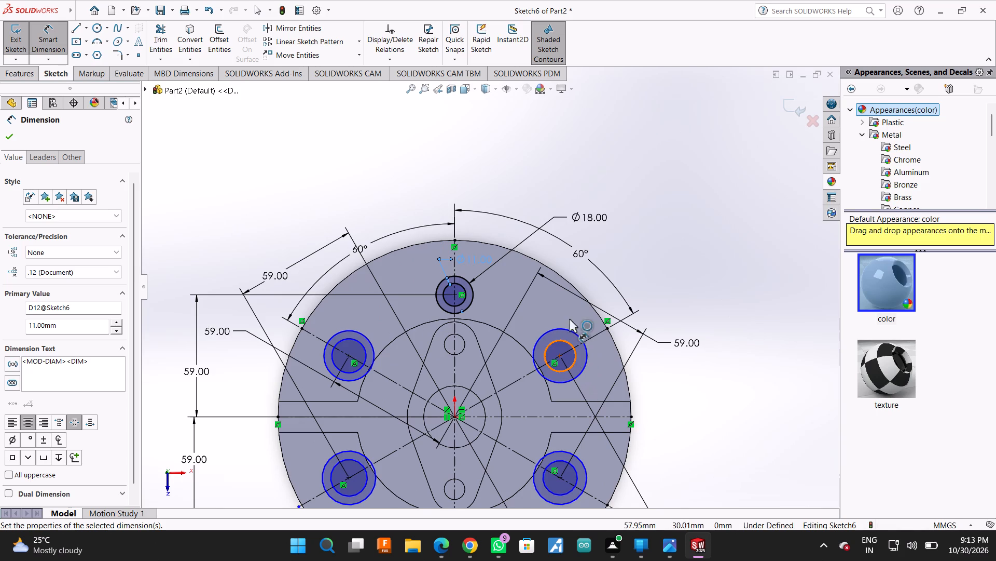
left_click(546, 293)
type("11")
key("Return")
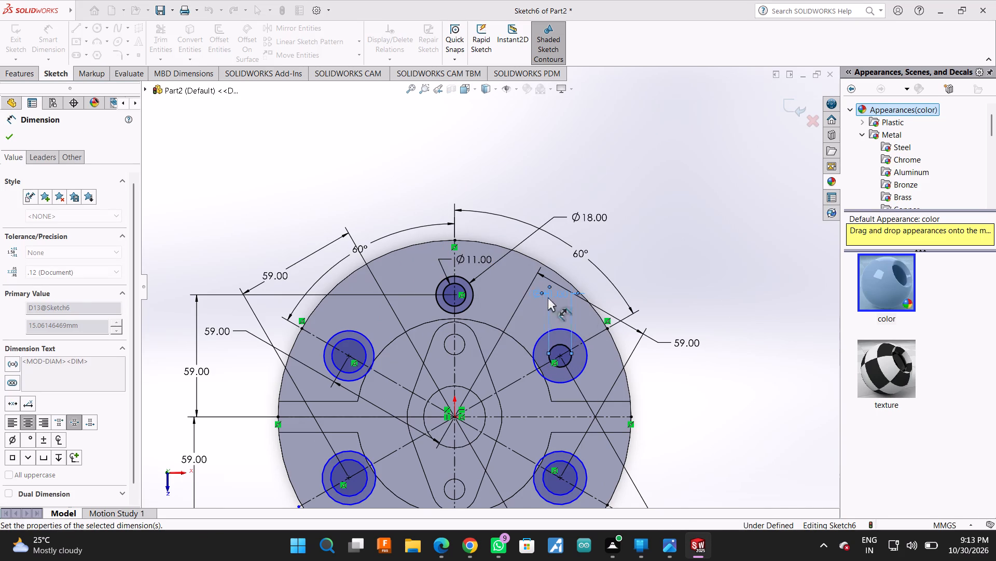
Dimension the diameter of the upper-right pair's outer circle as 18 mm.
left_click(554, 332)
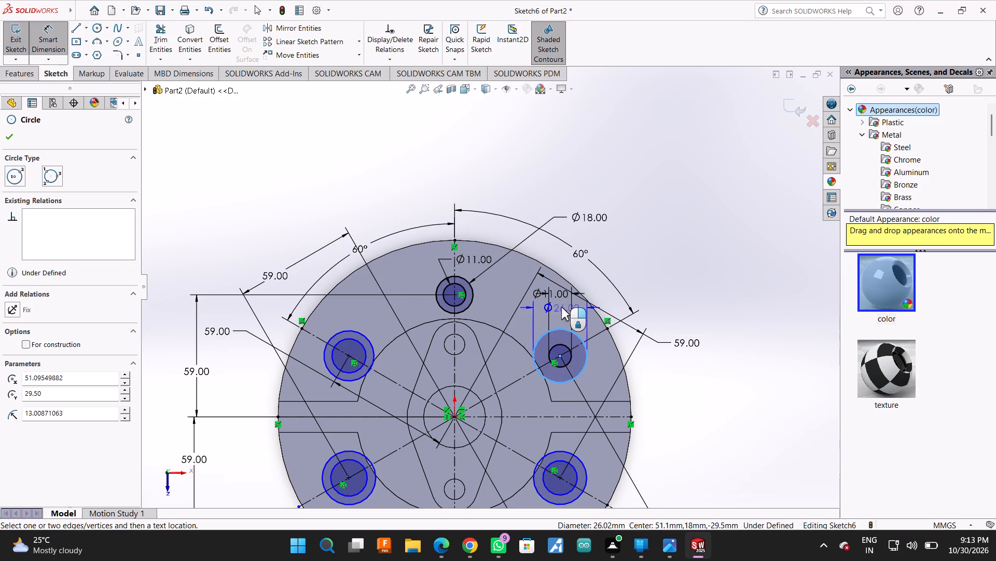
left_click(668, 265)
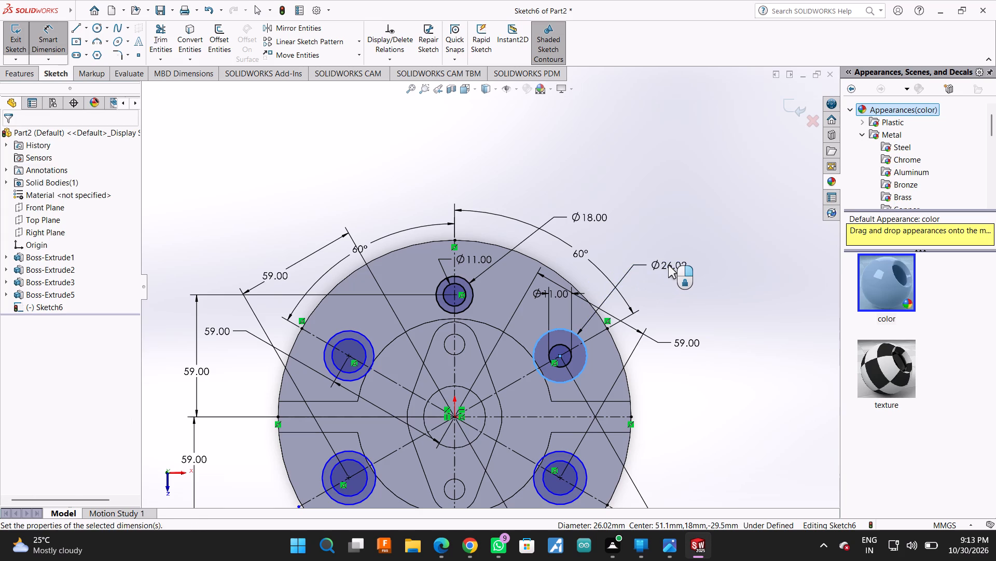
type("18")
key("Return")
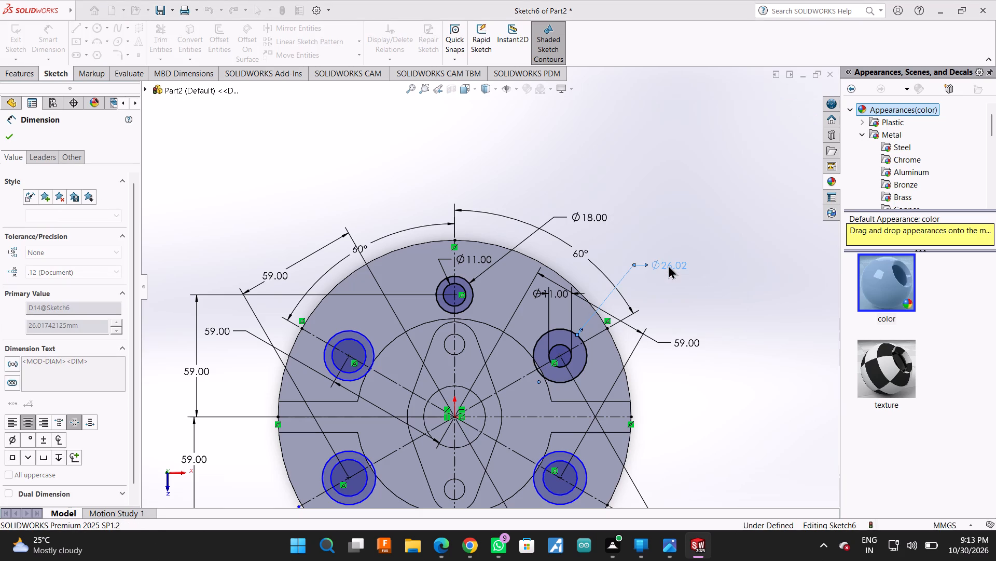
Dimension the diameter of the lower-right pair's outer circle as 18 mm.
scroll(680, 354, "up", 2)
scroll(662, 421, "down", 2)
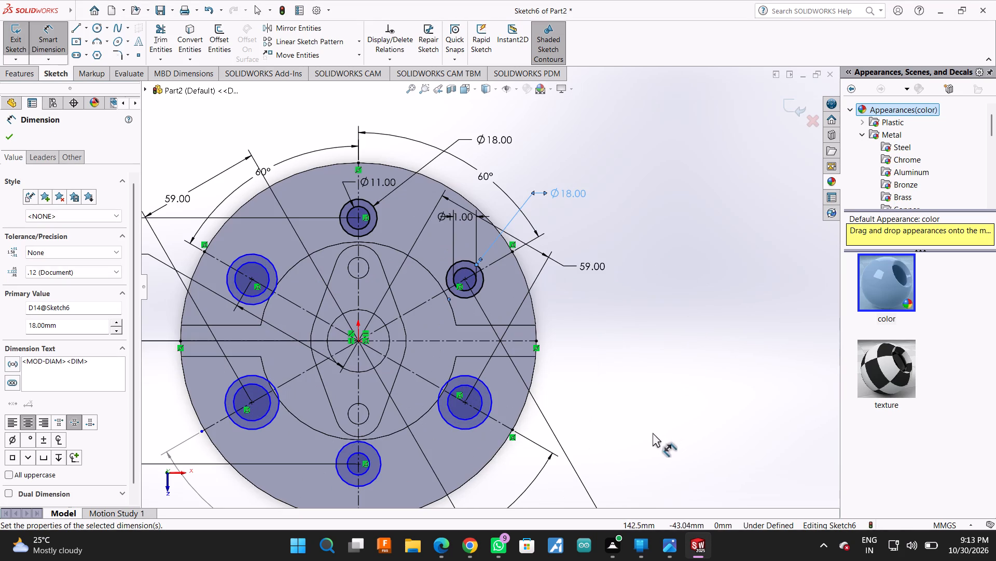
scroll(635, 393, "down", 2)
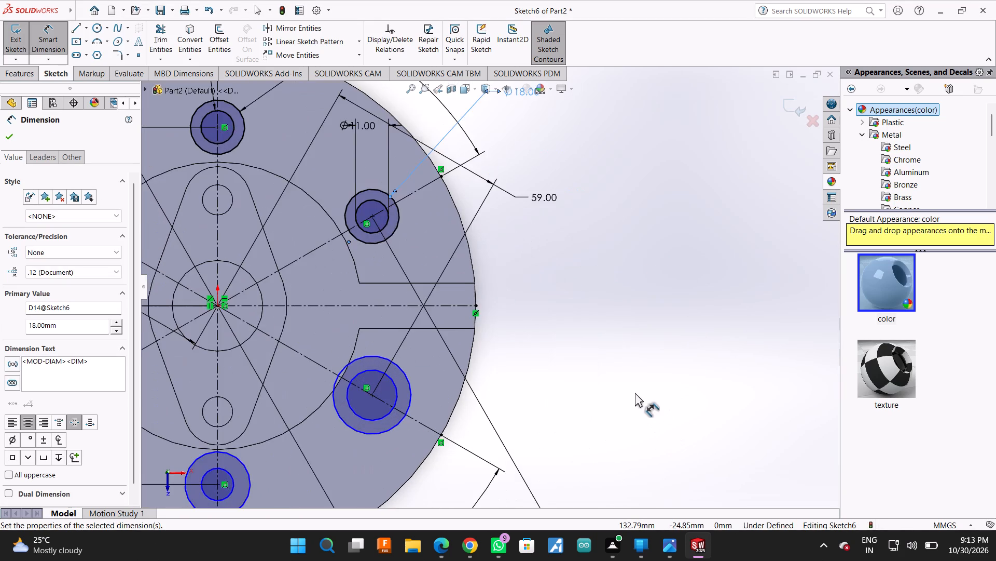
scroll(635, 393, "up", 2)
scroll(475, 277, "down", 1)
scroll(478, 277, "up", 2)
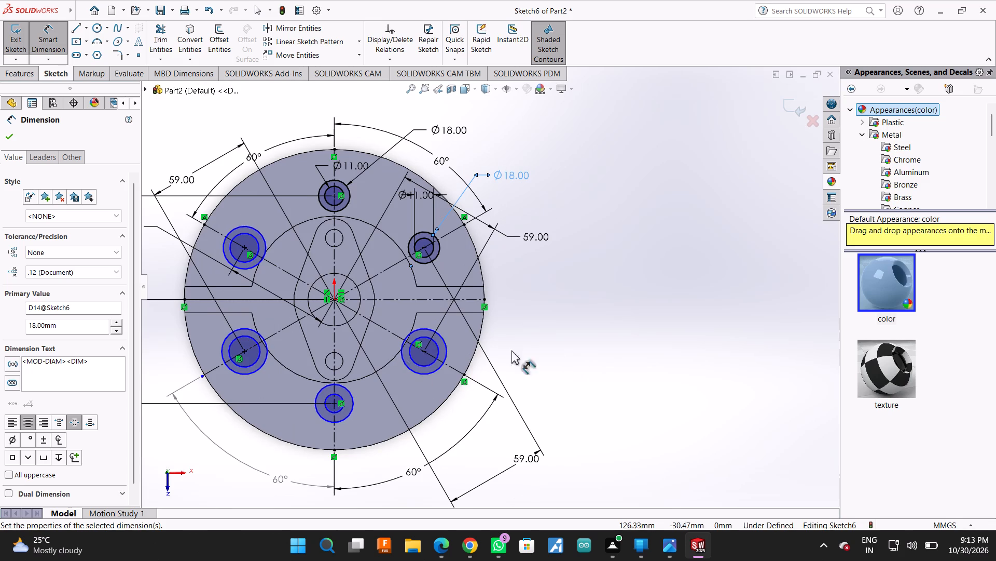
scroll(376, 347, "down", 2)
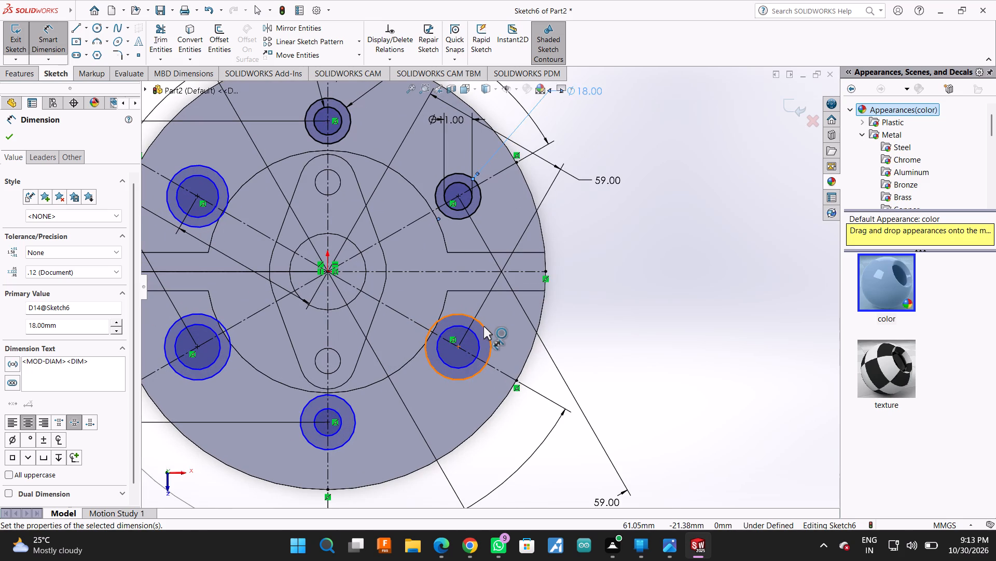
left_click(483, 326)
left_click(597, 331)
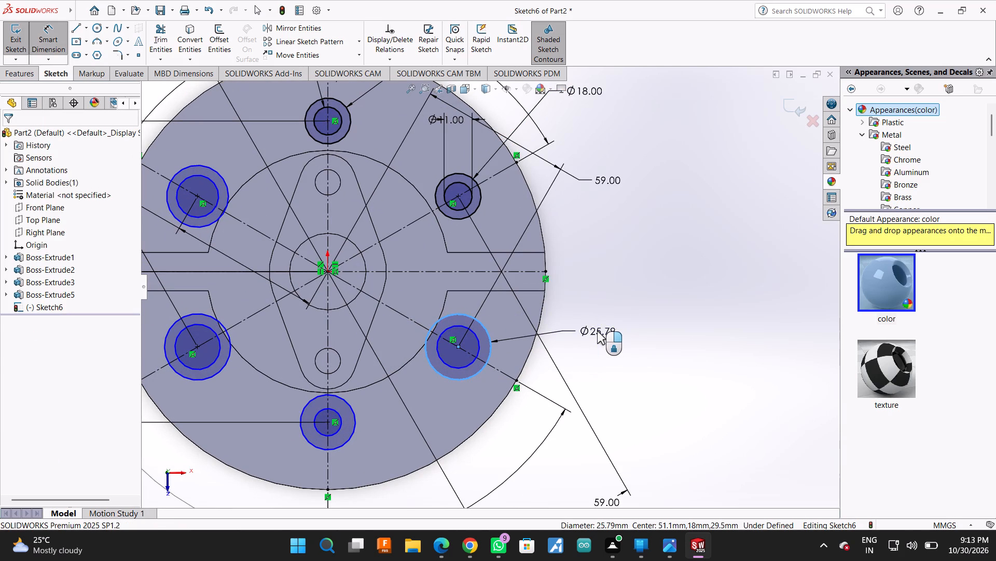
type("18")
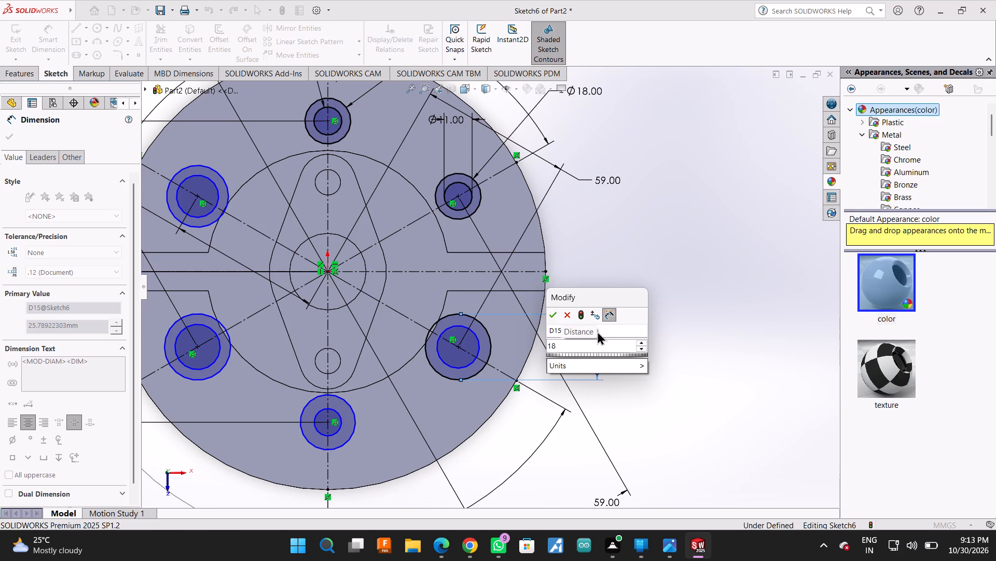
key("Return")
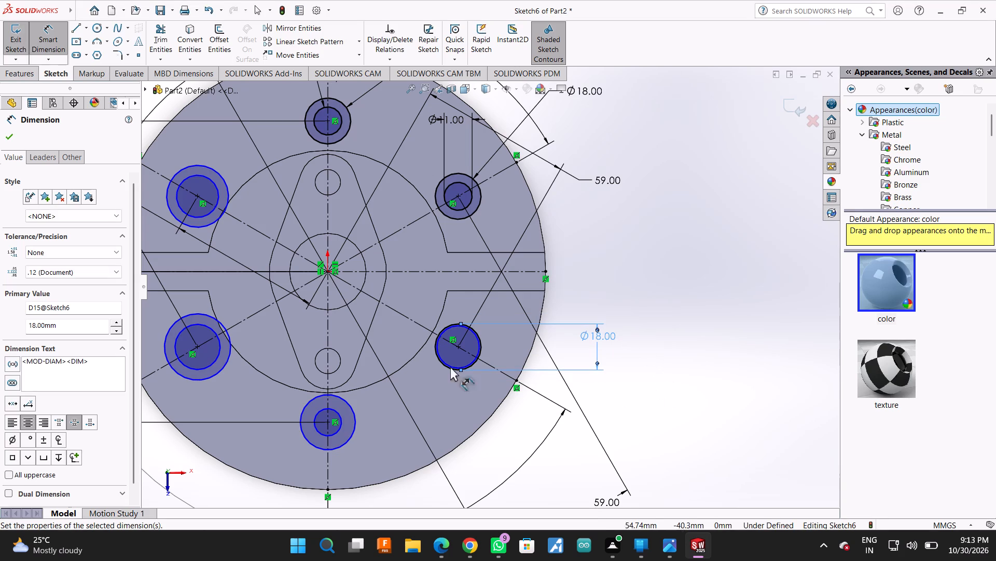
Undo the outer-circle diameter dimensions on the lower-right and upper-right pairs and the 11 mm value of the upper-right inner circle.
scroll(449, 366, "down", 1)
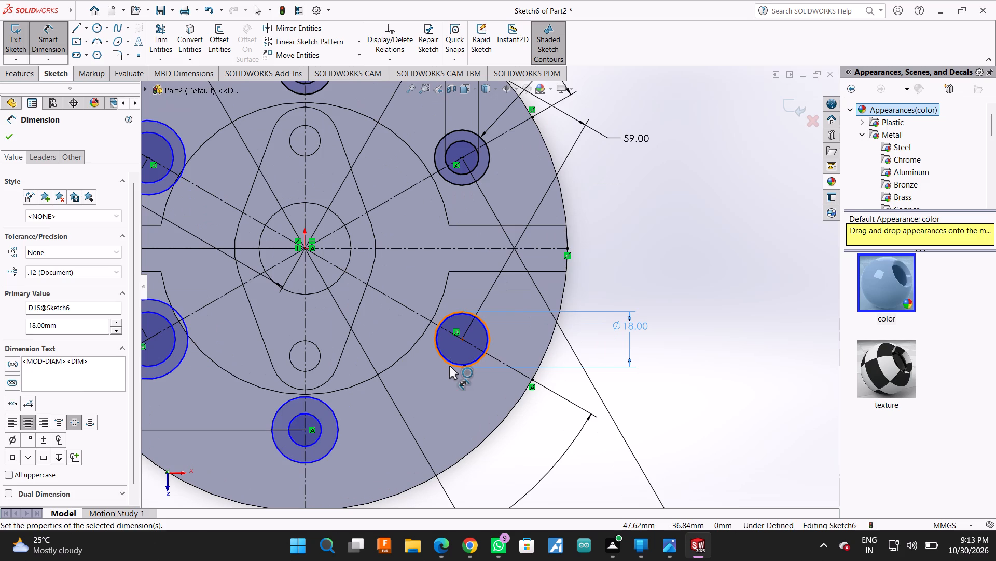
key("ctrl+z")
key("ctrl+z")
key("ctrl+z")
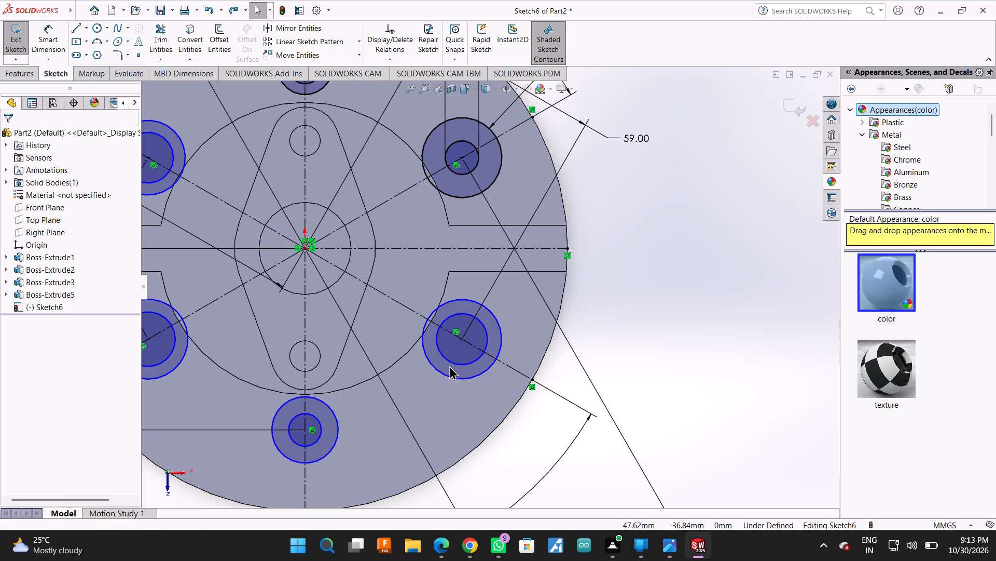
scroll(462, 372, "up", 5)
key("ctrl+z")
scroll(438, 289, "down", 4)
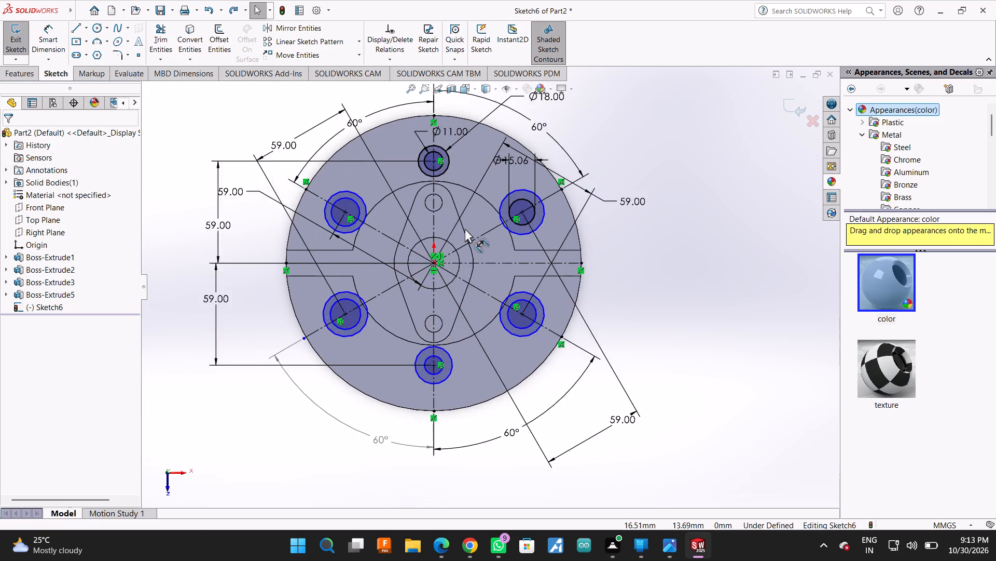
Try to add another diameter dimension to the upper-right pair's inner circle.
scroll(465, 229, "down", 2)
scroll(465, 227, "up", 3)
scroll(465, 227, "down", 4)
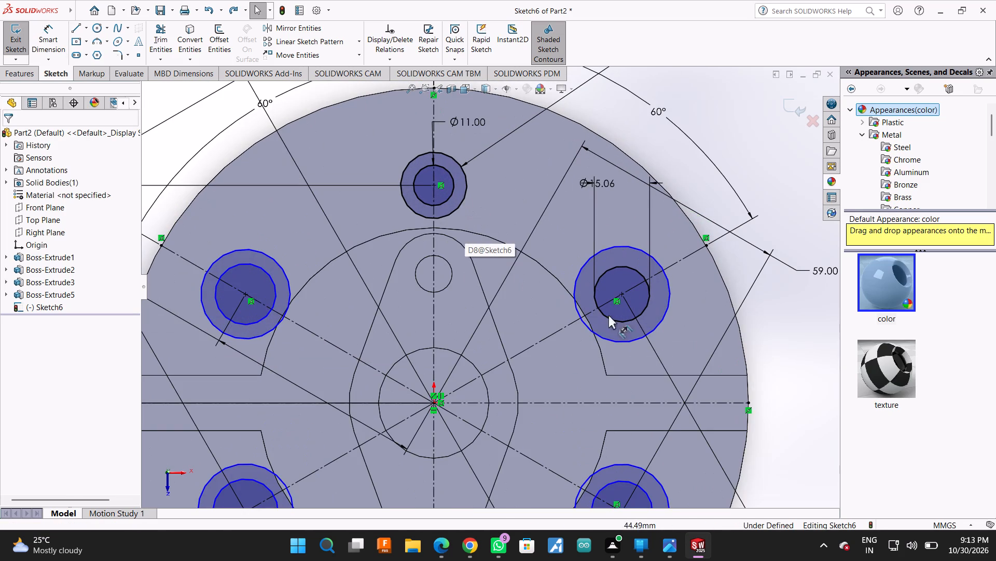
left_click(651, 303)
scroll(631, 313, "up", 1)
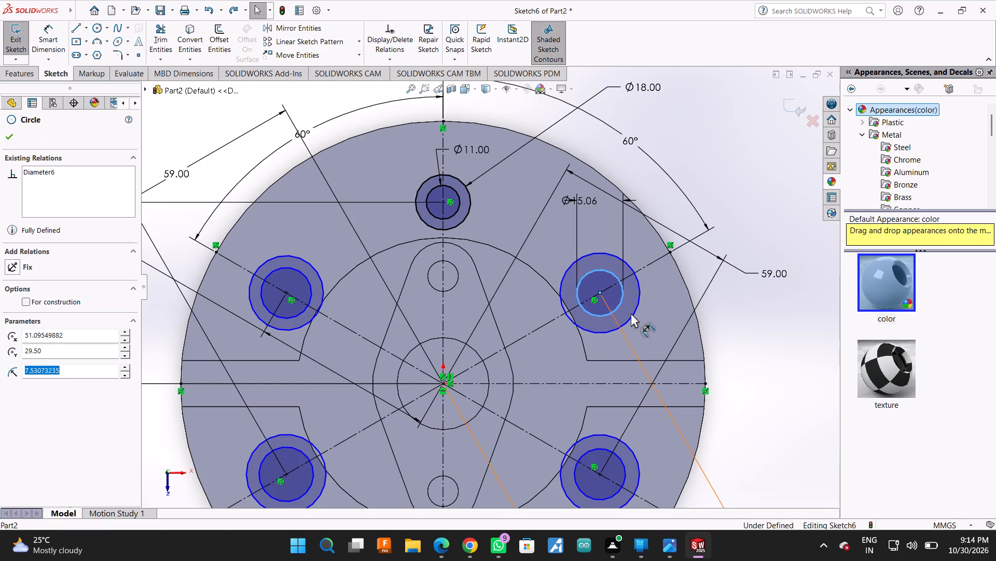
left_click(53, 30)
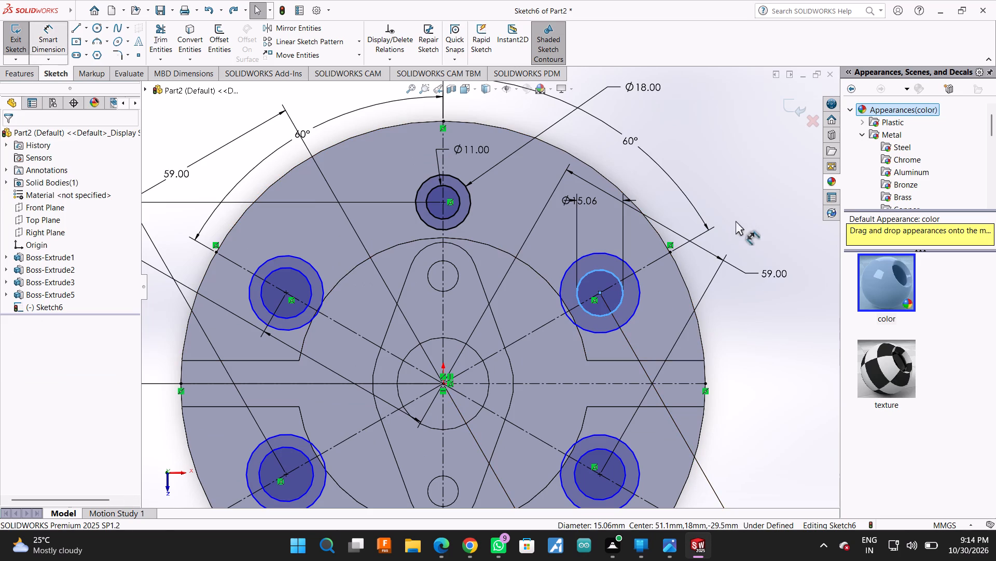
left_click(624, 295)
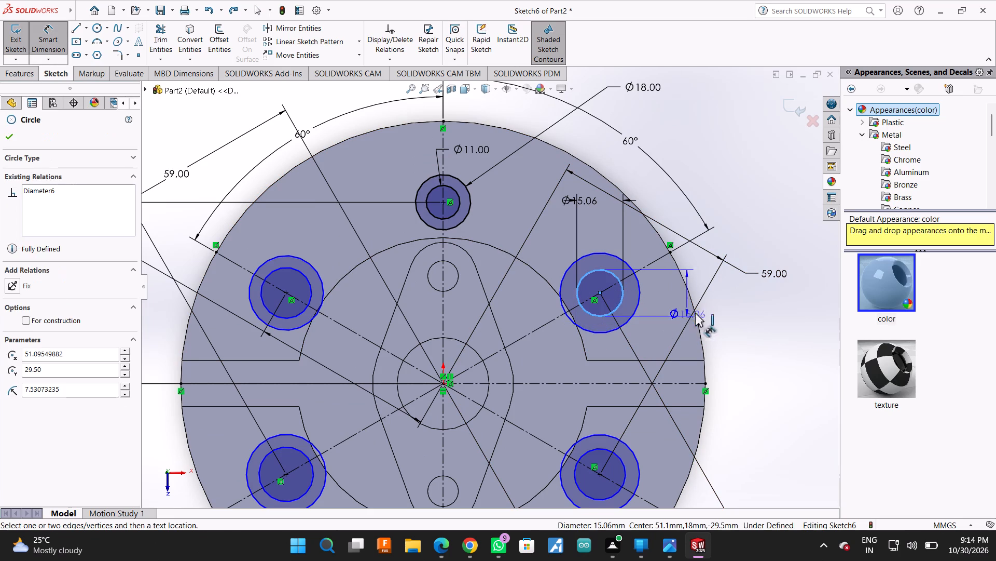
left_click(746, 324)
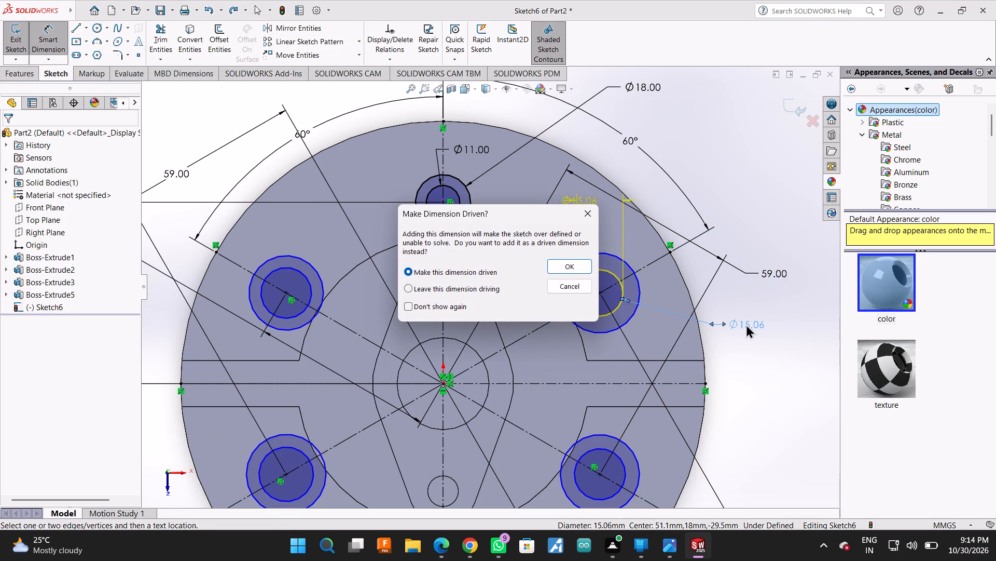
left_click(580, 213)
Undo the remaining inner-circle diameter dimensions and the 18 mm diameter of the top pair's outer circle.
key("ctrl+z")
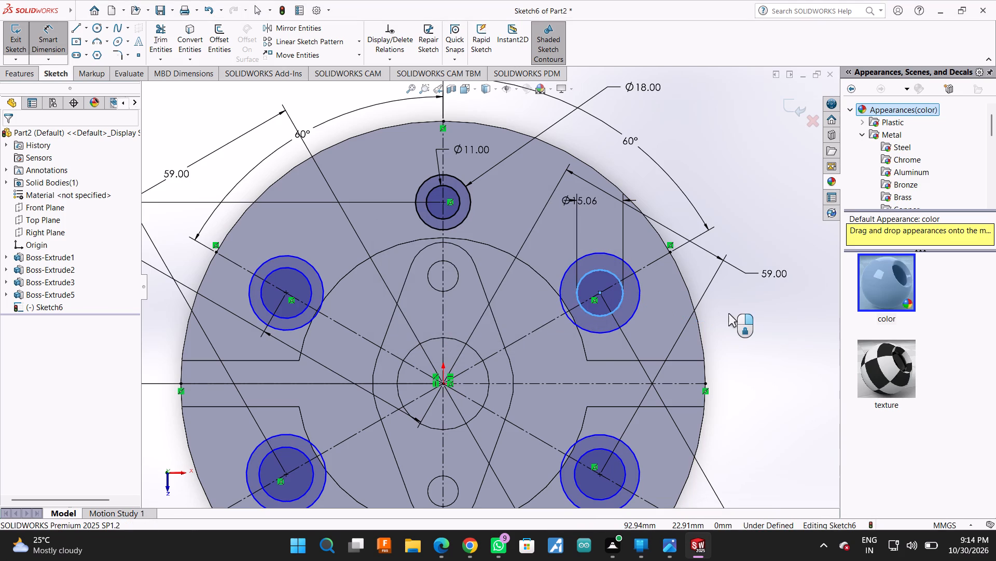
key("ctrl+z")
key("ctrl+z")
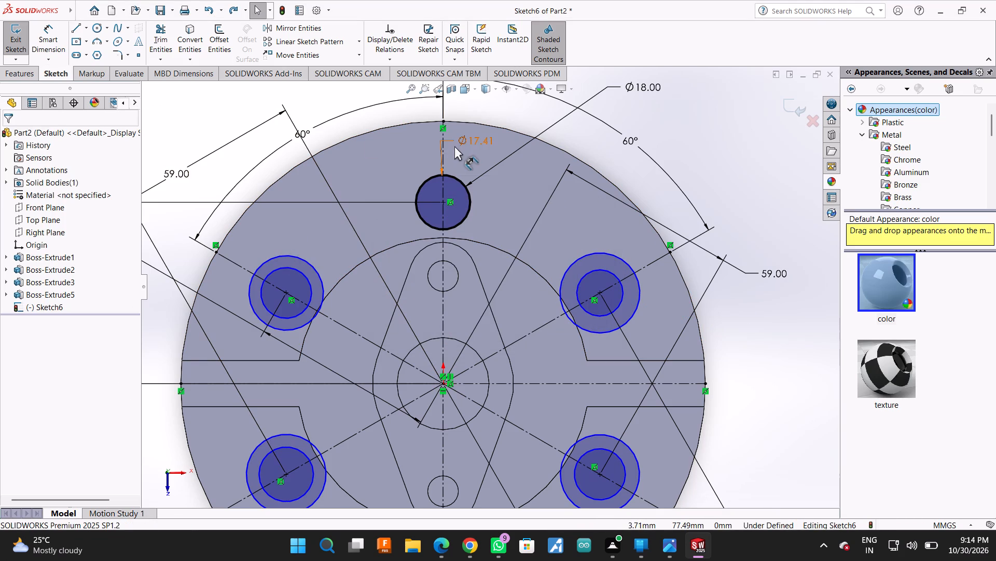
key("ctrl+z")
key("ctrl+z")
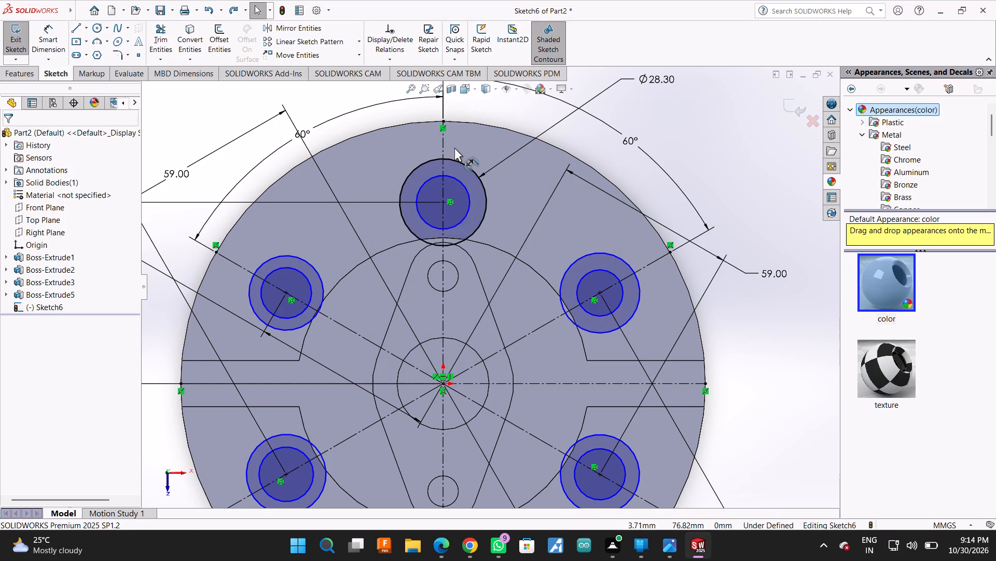
Set the existing diameter dimension of the top pair's outer circle to 18 mm.
scroll(488, 182, "up", 2)
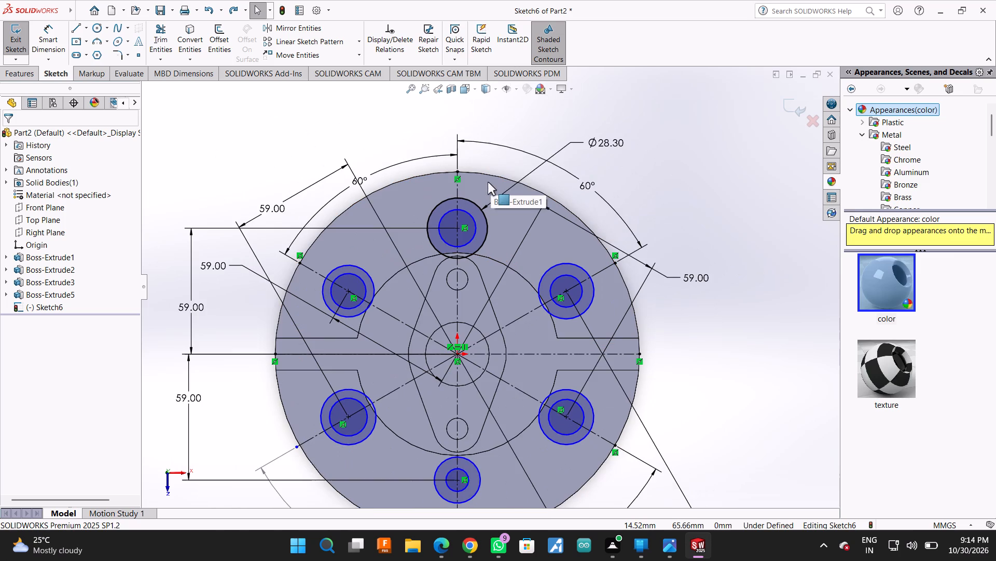
left_click(573, 141)
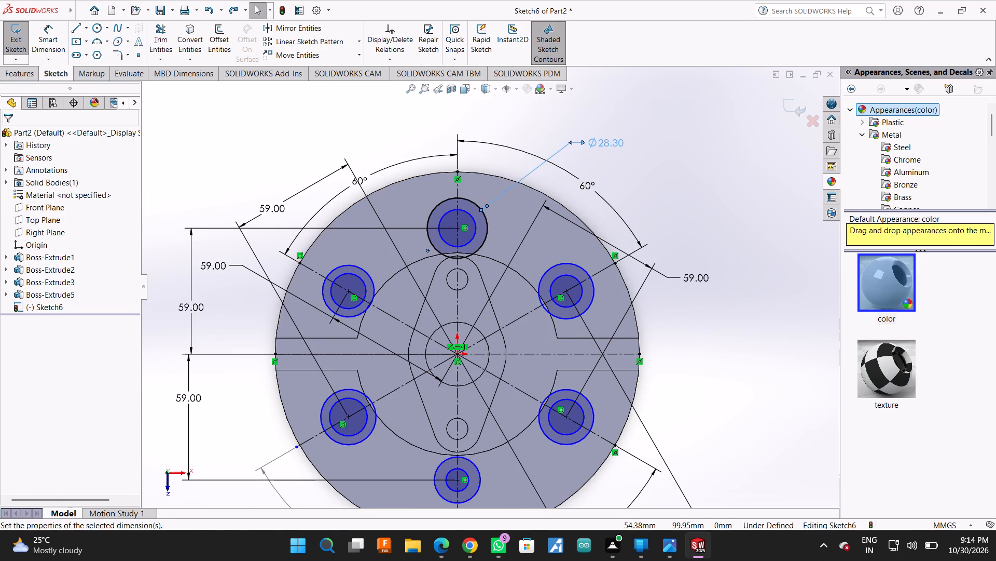
double_click(60, 317)
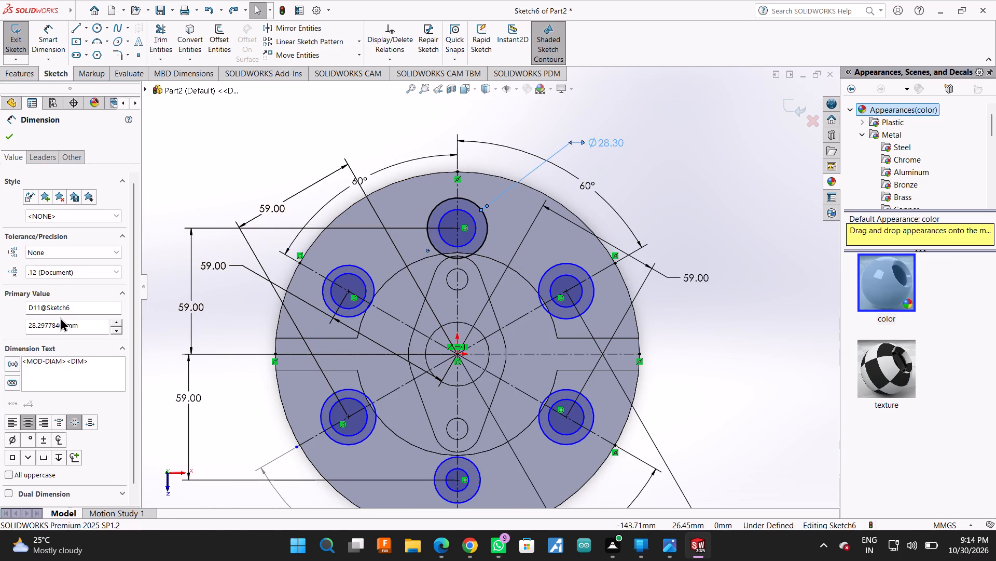
double_click(64, 319)
triple_click(68, 323)
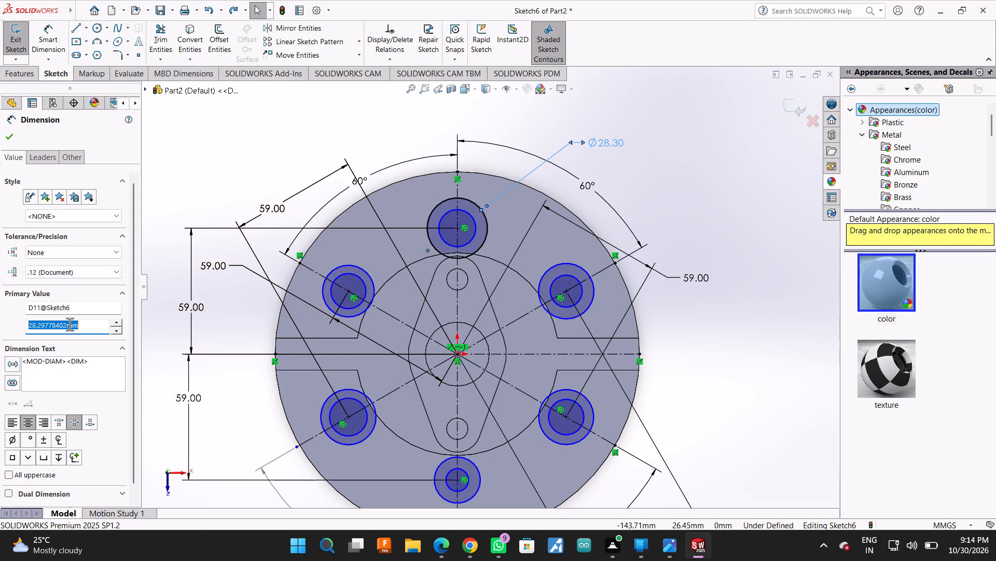
type("18")
key("Return")
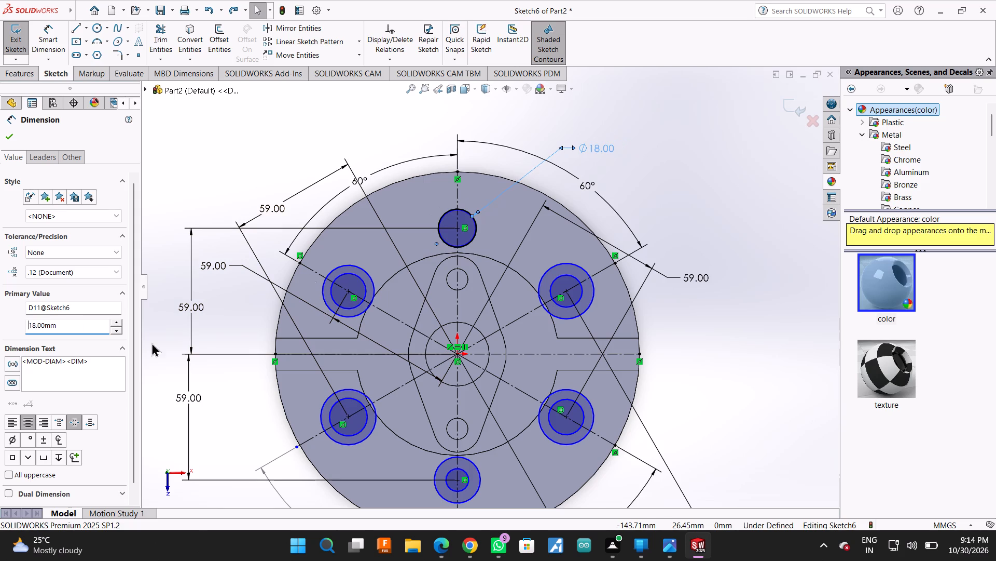
Dimension the diameter of the top pair's inner circle as 11 mm.
scroll(496, 202, "down", 11)
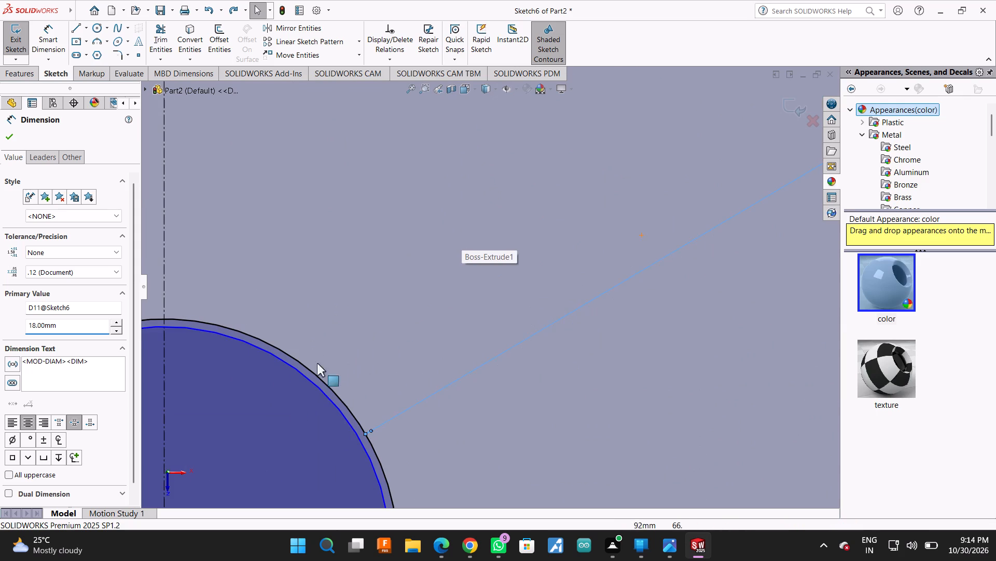
left_click(310, 389)
scroll(312, 384, "up", 10)
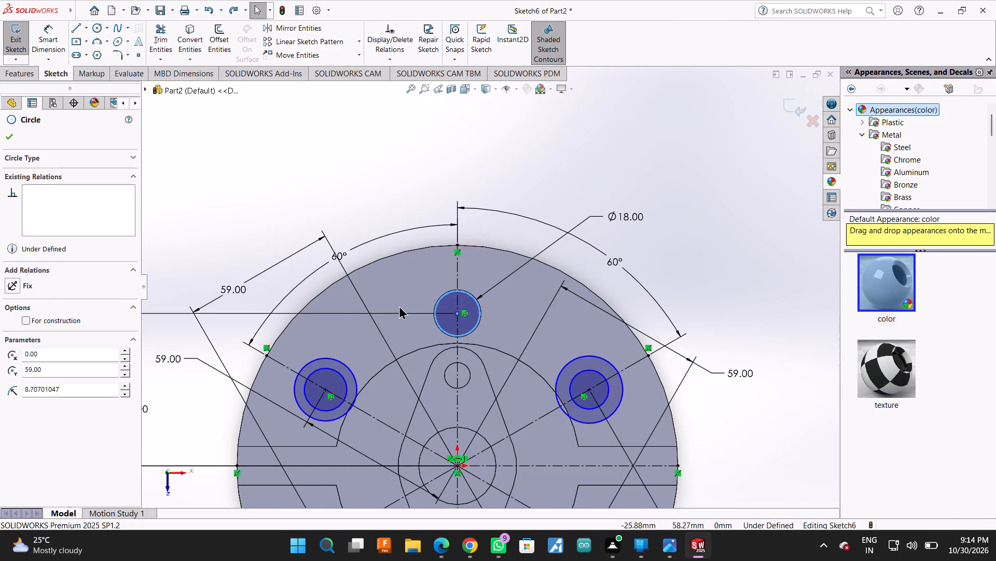
left_click(38, 28)
scroll(418, 309, "down", 2)
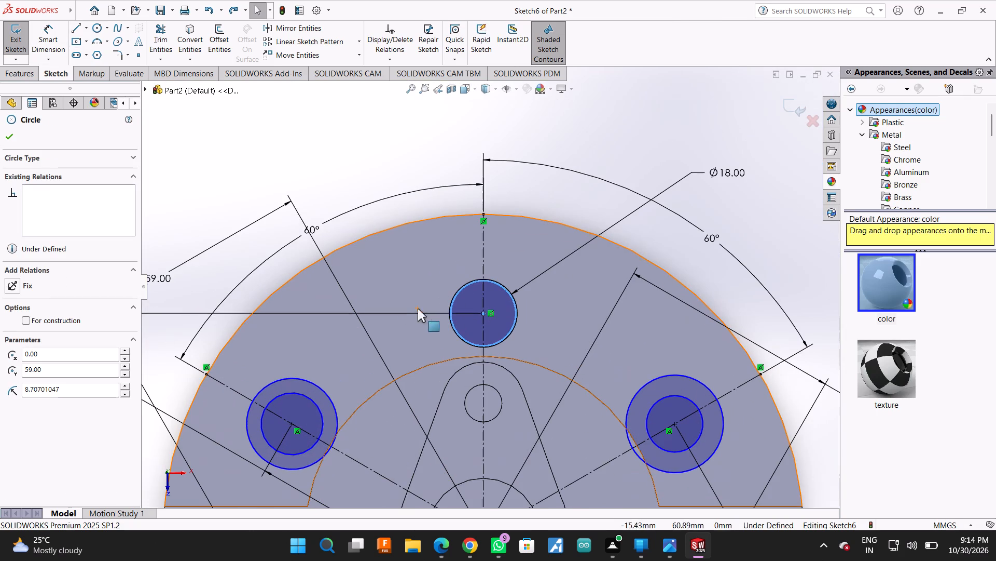
left_click(500, 289)
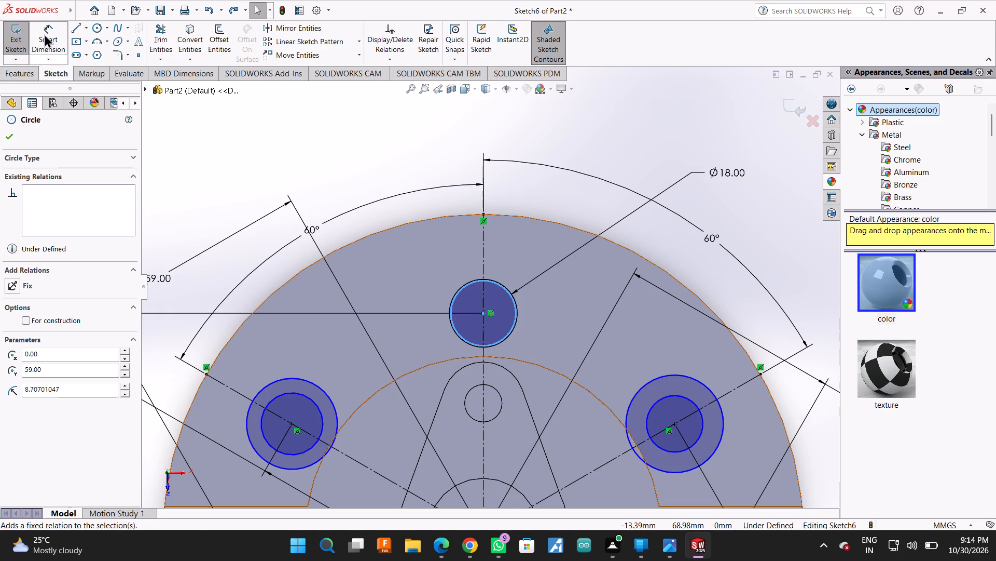
left_click(44, 34)
scroll(519, 265, "down", 7)
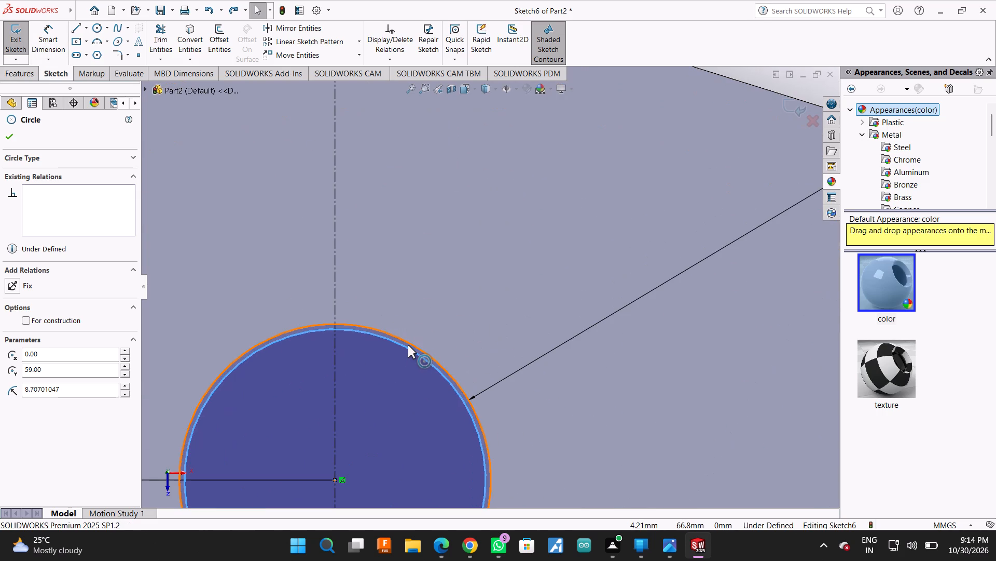
left_click(406, 350)
scroll(406, 350, "up", 3)
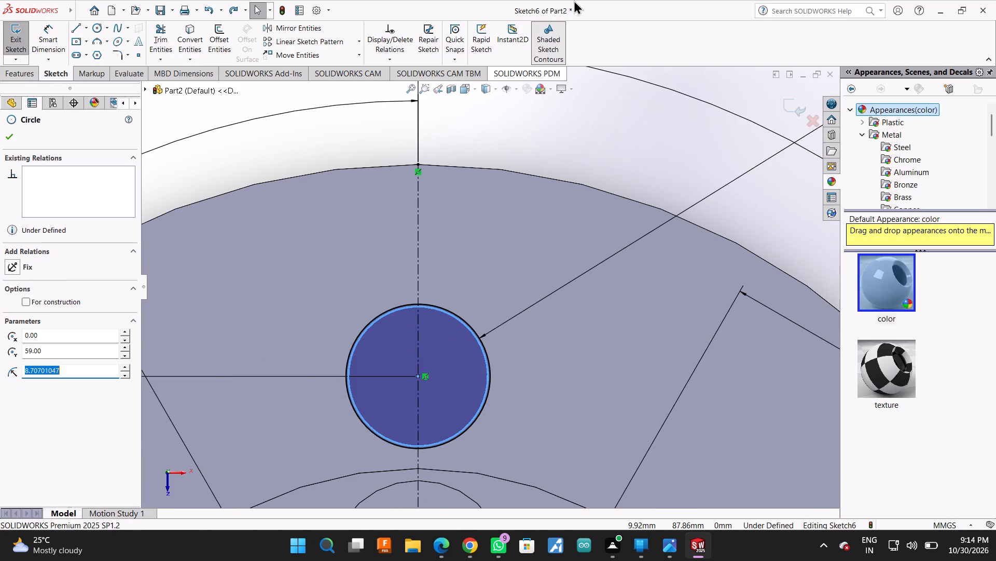
left_click(50, 34)
scroll(378, 350, "down", 3)
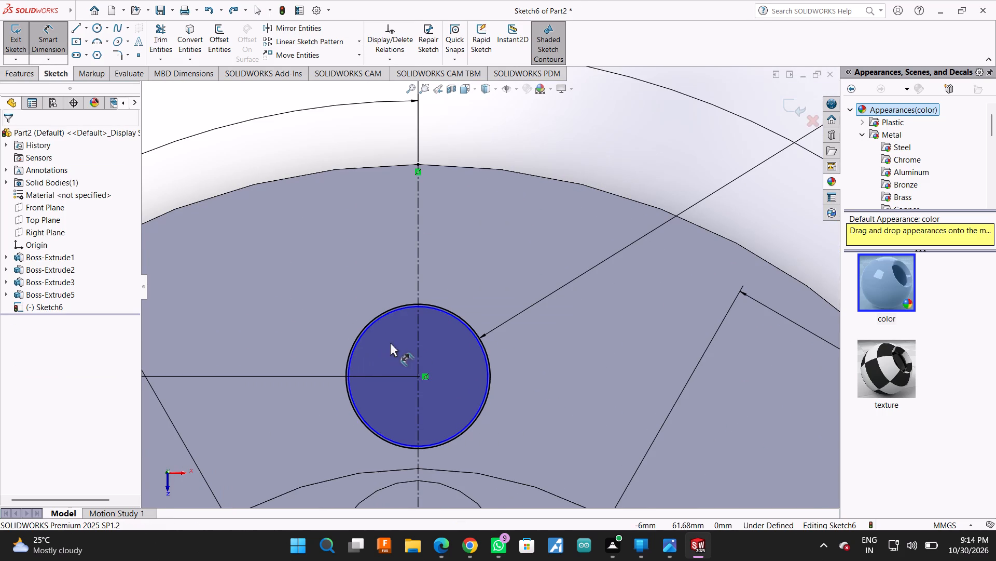
left_click(453, 266)
scroll(423, 290, "up", 2)
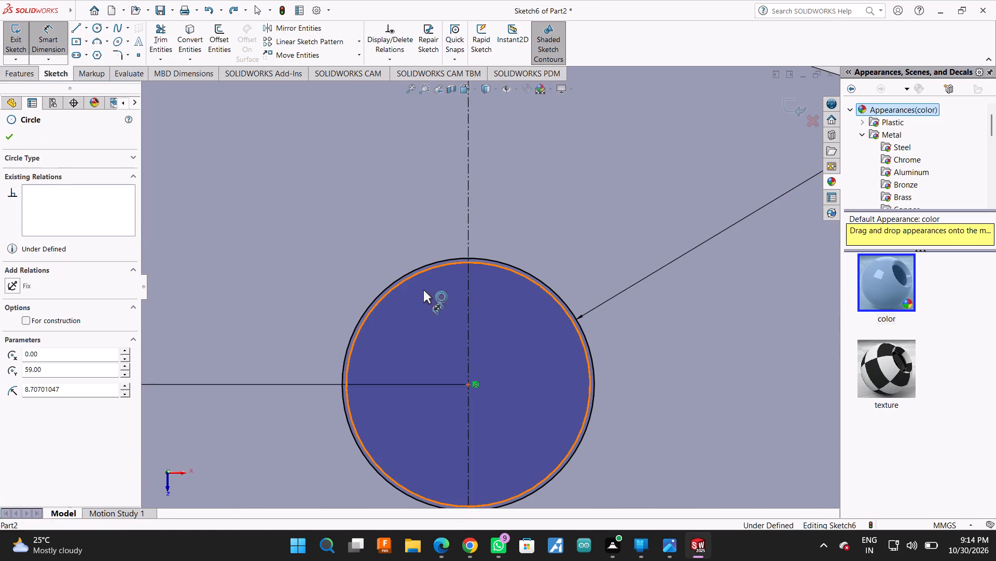
scroll(423, 290, "up", 5)
left_click(563, 163)
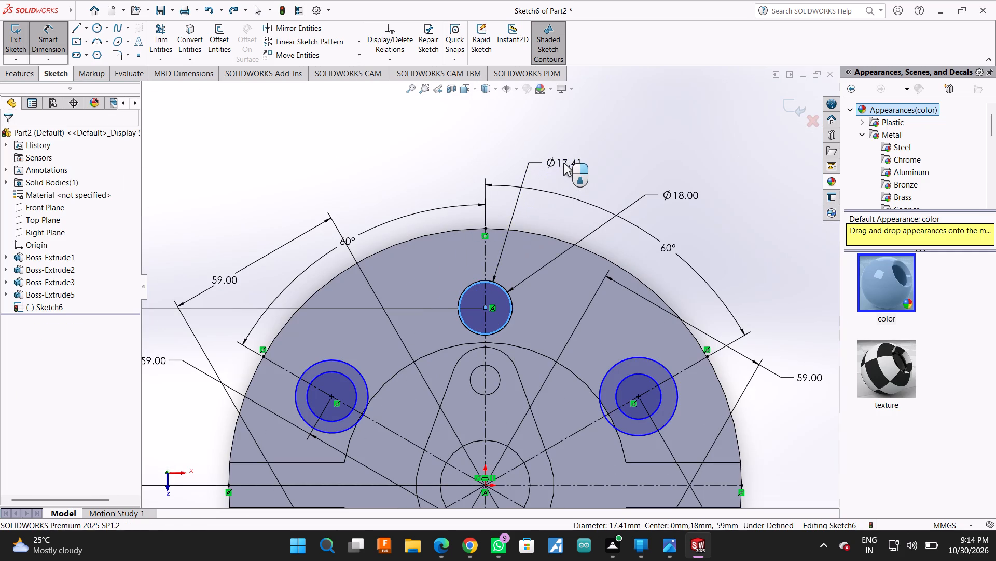
type("11")
key("Return")
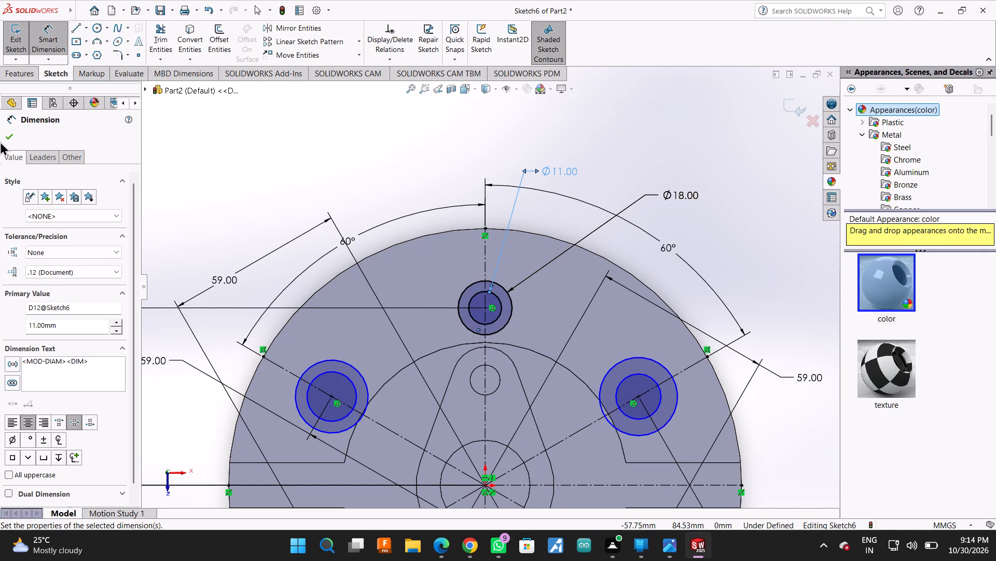
left_click(3, 142)
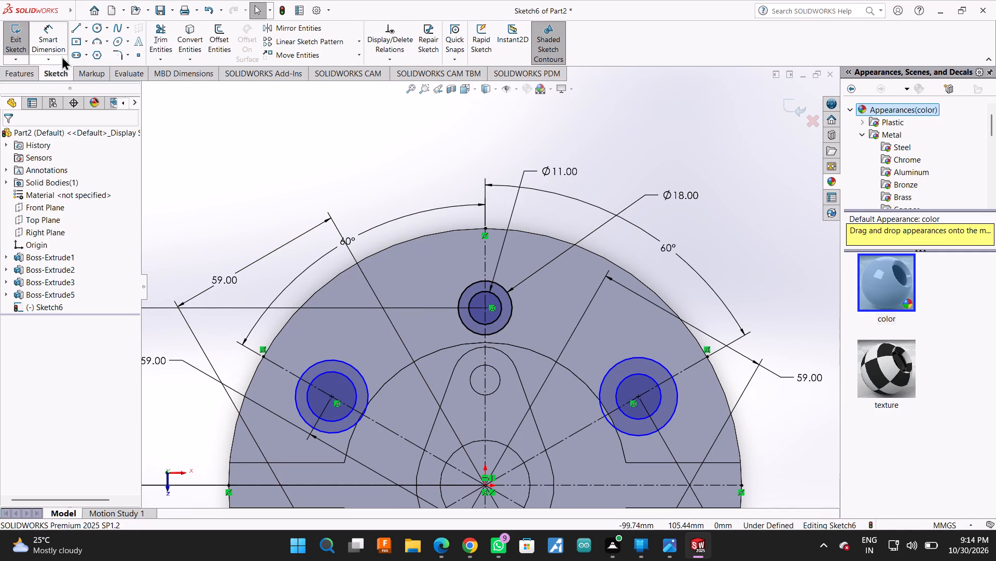
Dimension the diameter of the upper-right pair's inner circle as 11 mm.
left_click(57, 37)
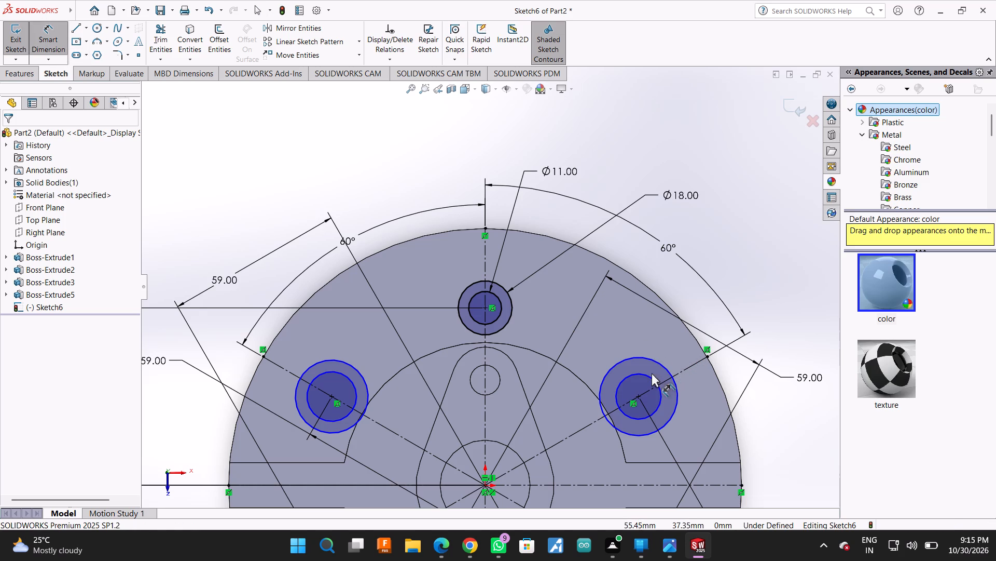
left_click(651, 377)
left_click(726, 225)
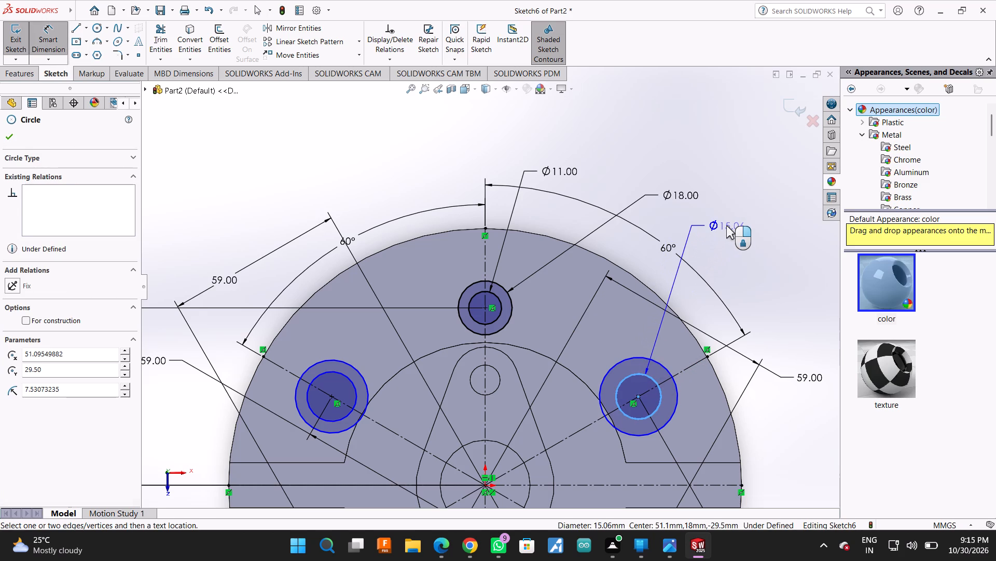
type("11")
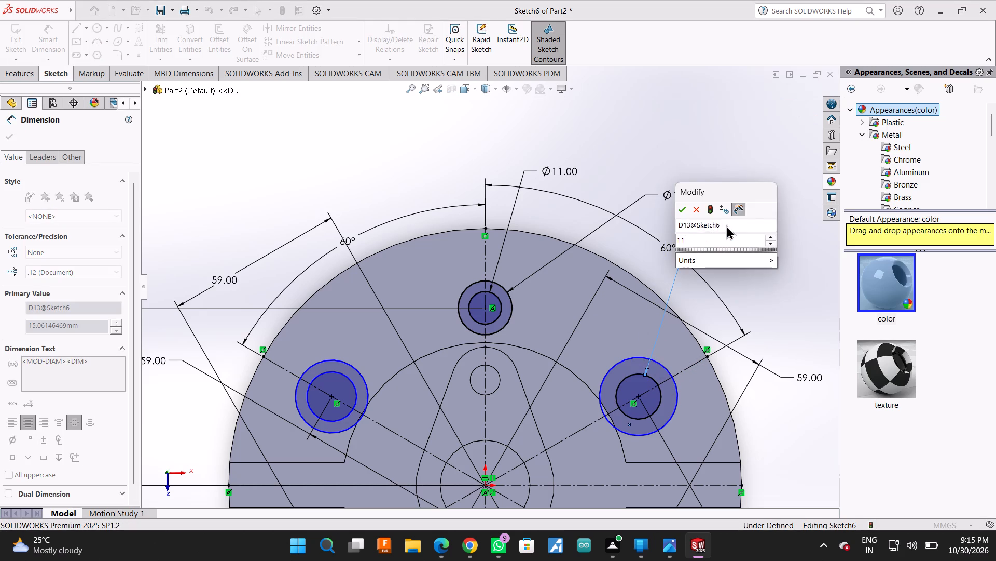
key("Return")
Dimension the diameter of the lower-right pair's inner circle as 11 mm.
scroll(726, 225, "up", 1)
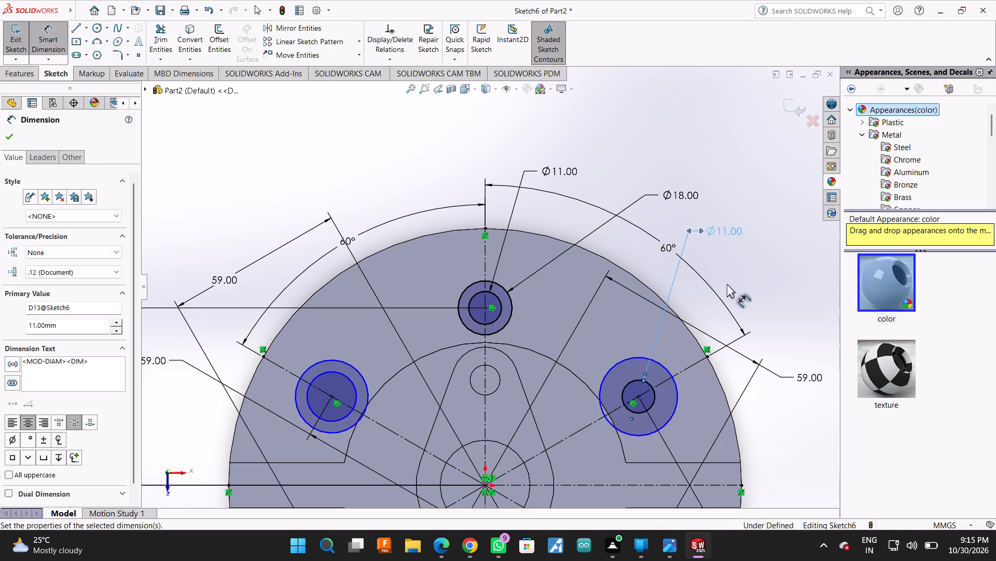
scroll(688, 387, "up", 3)
scroll(647, 437, "down", 5)
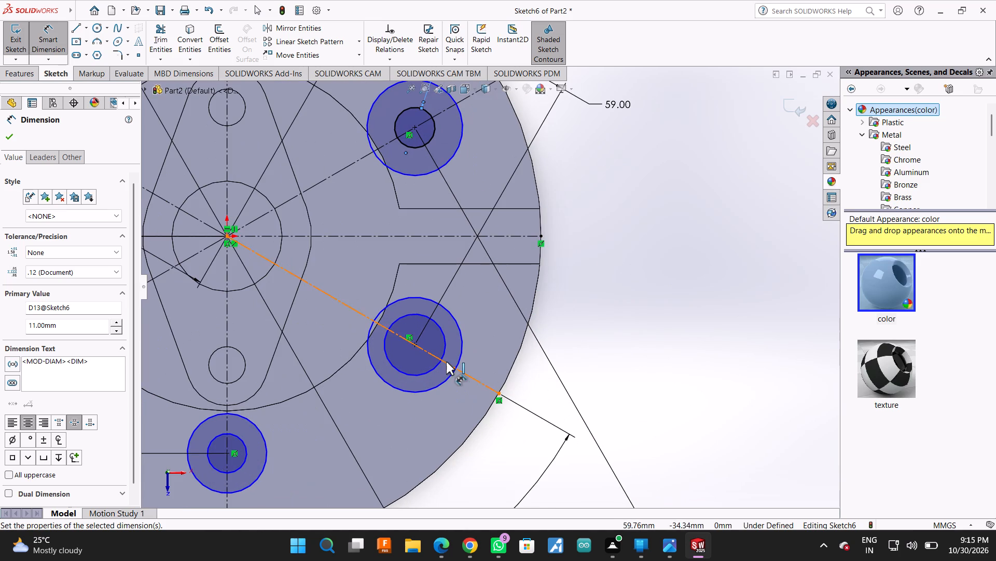
left_click(442, 349)
left_click(618, 350)
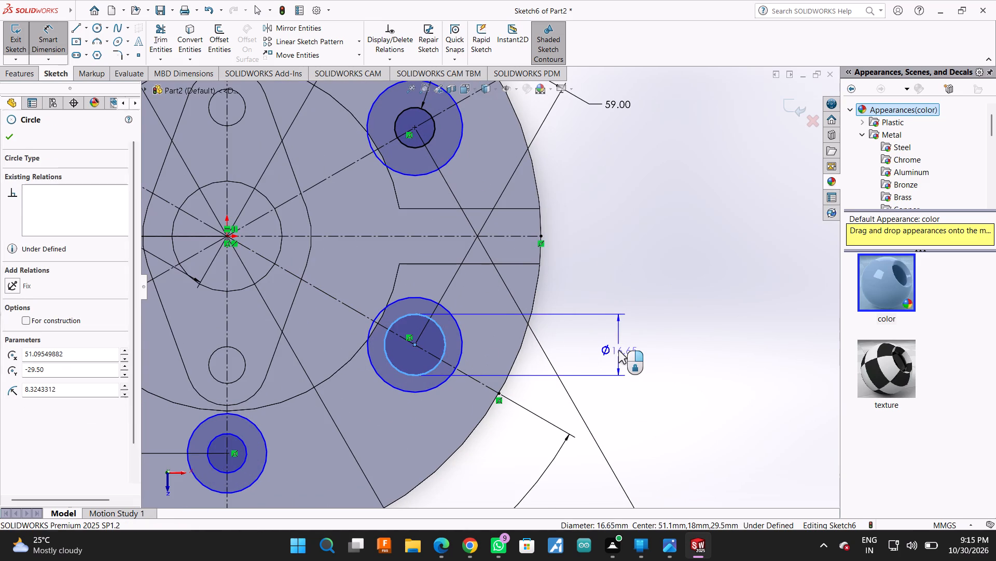
type("11")
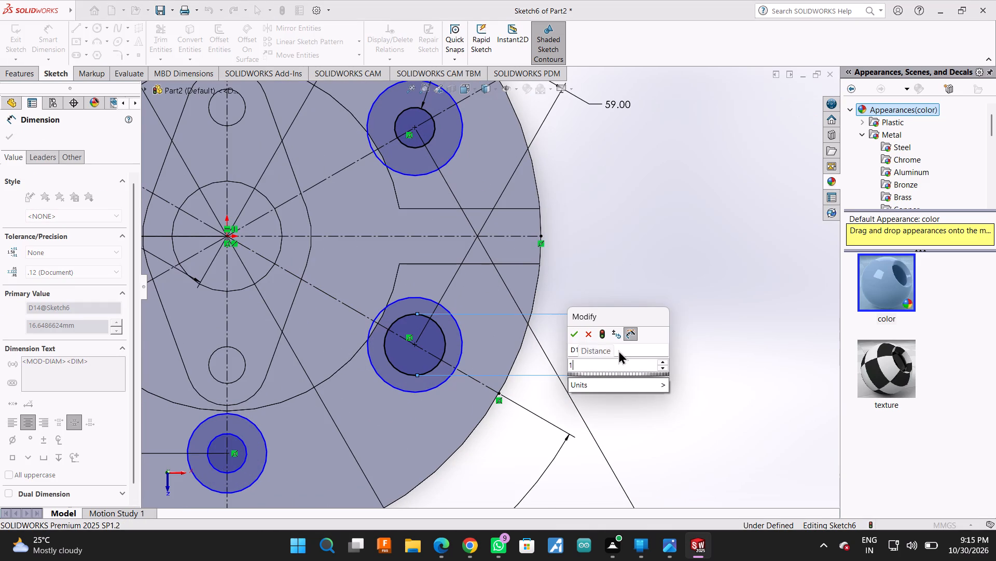
key("Return")
Dimension the diameter of the bottom pair's inner circle as 11 mm.
scroll(618, 350, "up", 2)
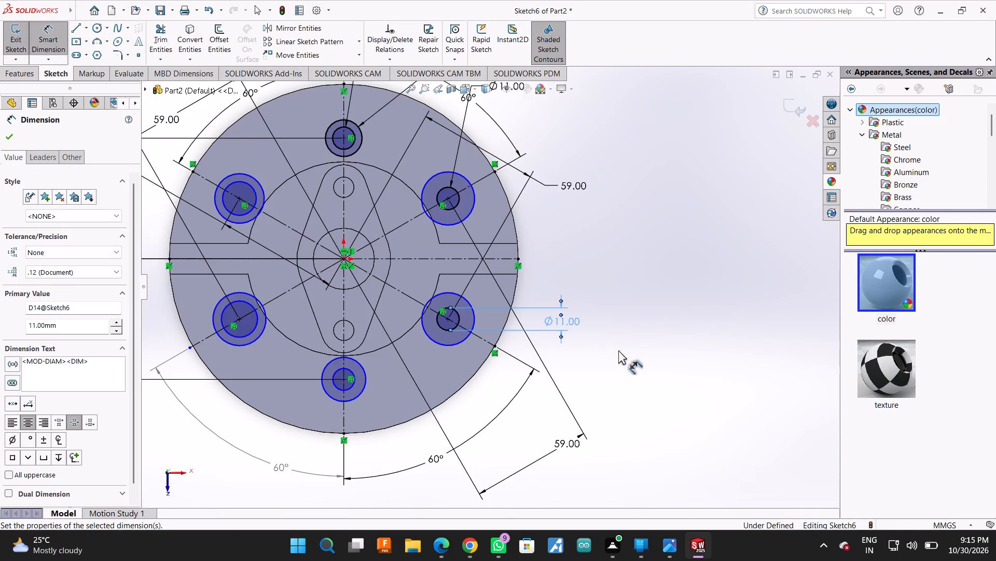
scroll(551, 400, "up", 1)
scroll(421, 355, "down", 1)
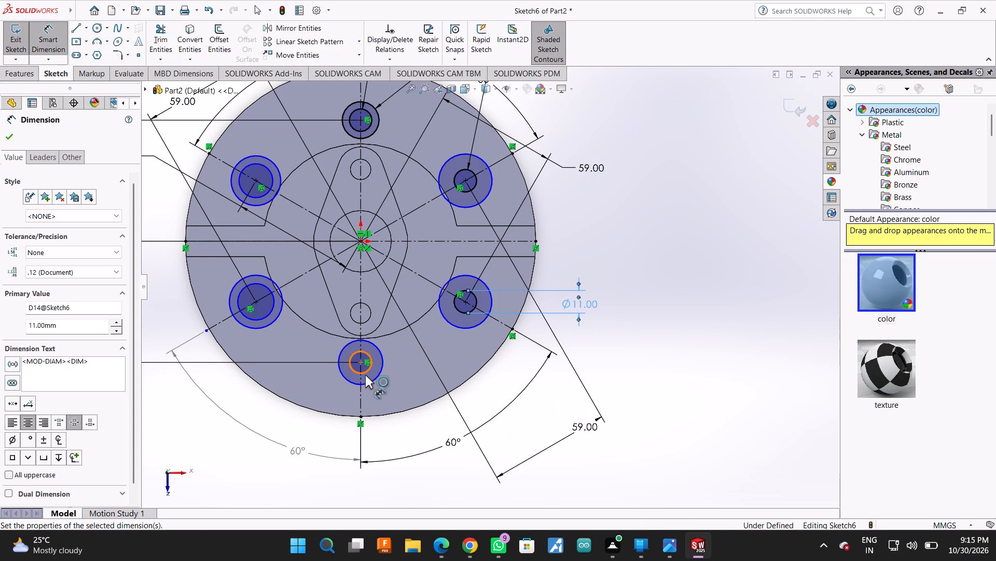
left_click(365, 373)
left_click(414, 442)
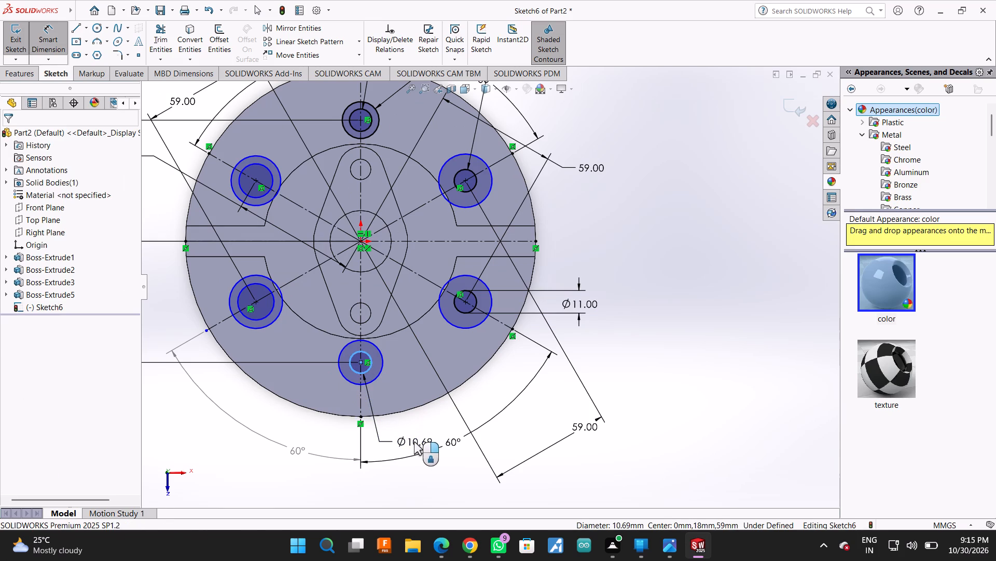
type("11")
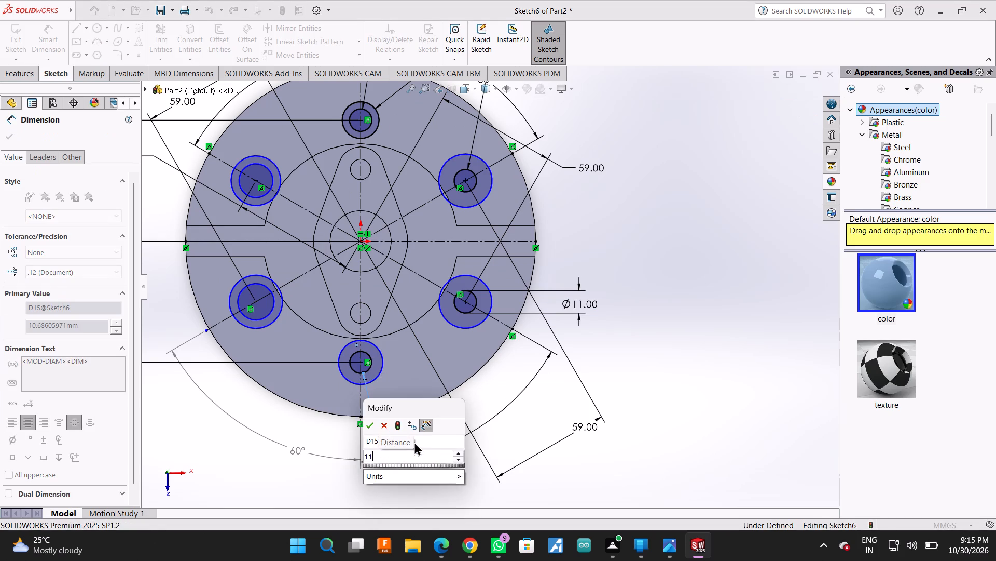
key("Return")
Dimension the diameter of the lower-left pair's inner circle as 11 mm.
scroll(300, 314, "down", 3)
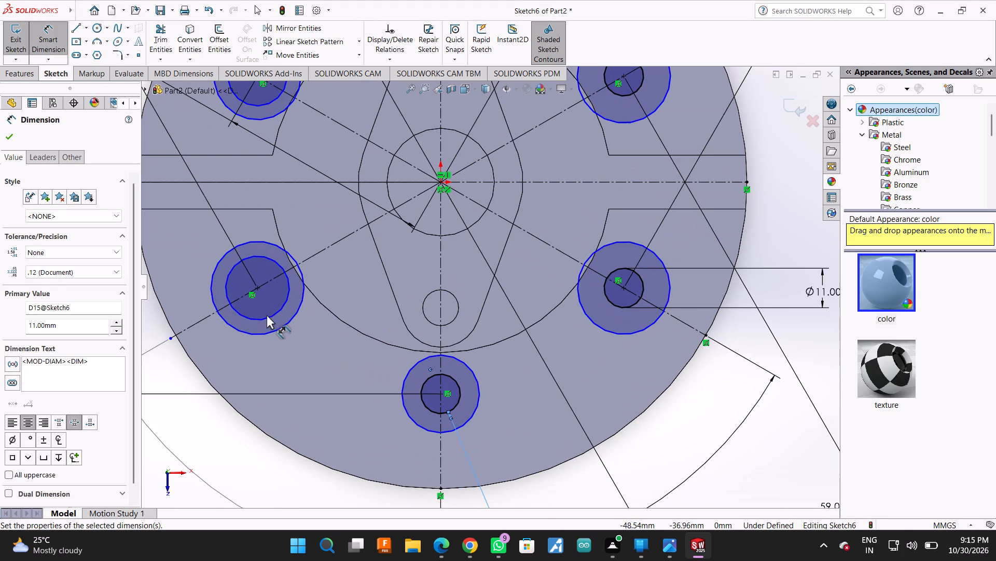
left_click(267, 316)
scroll(280, 320, "up", 2)
left_click(245, 323)
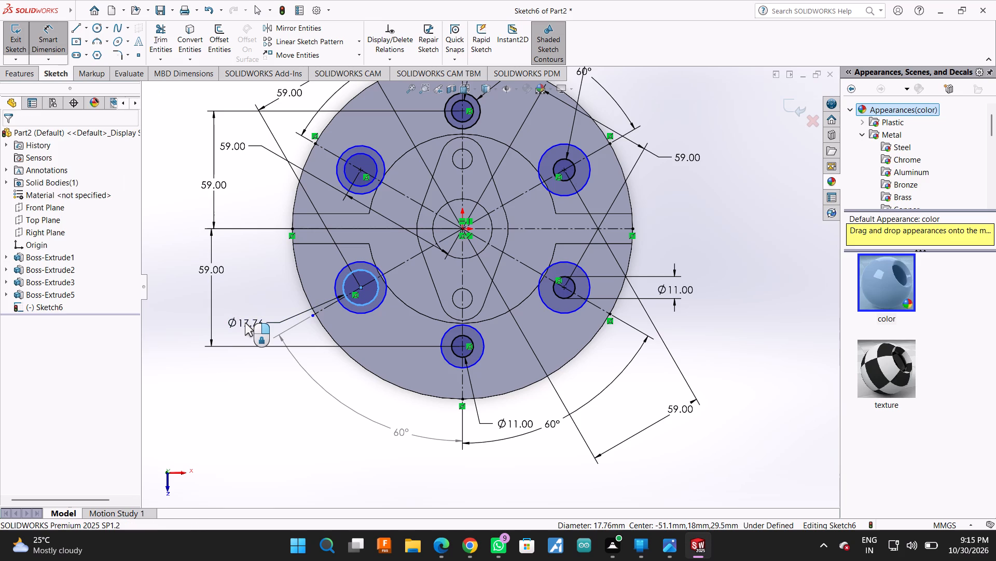
type("11")
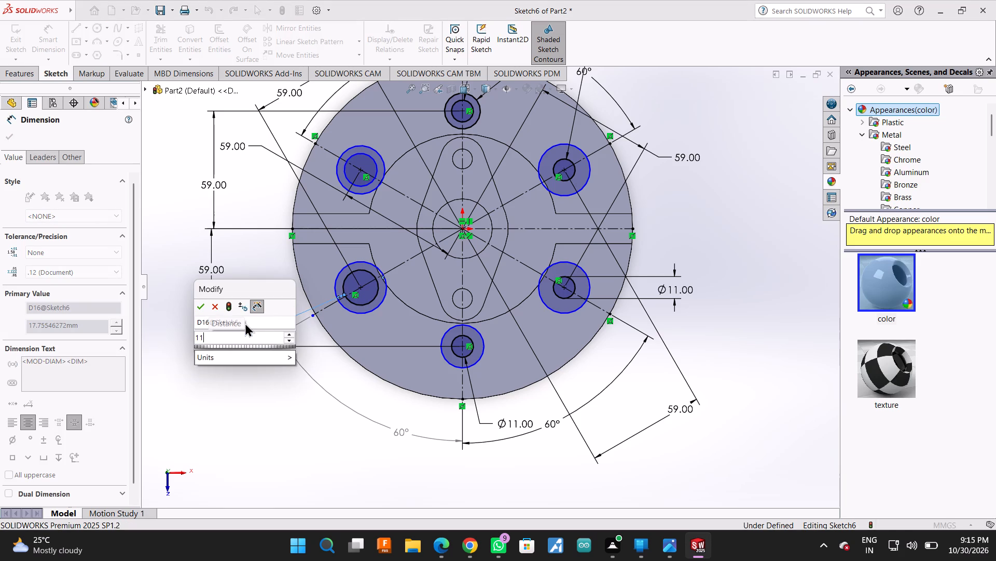
key("Return")
Dimension the diameter of the upper-left pair's inner circle as 11 mm and finish dimensioning.
scroll(332, 206, "down", 2)
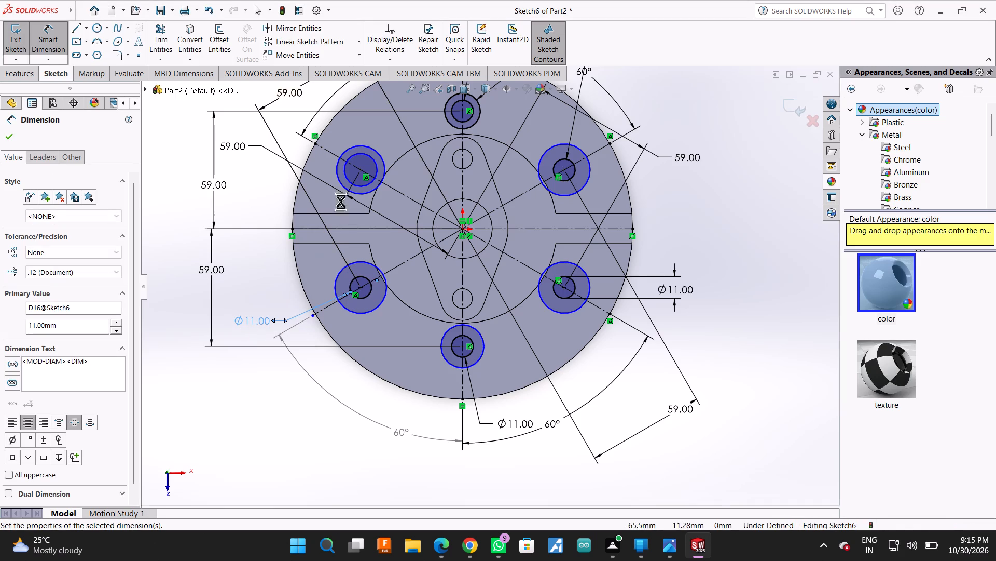
left_click(366, 161)
scroll(368, 181, "up", 2)
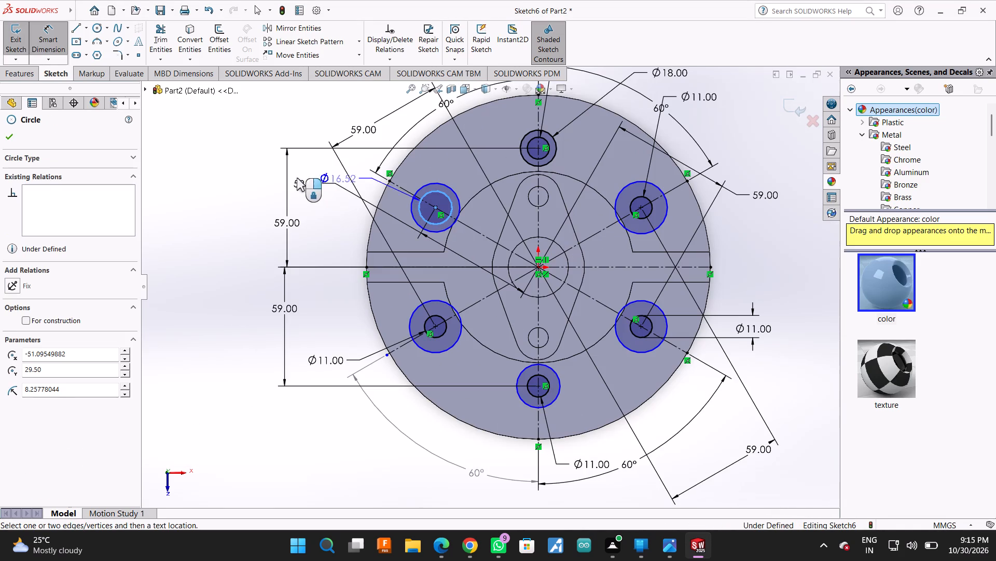
left_click(257, 195)
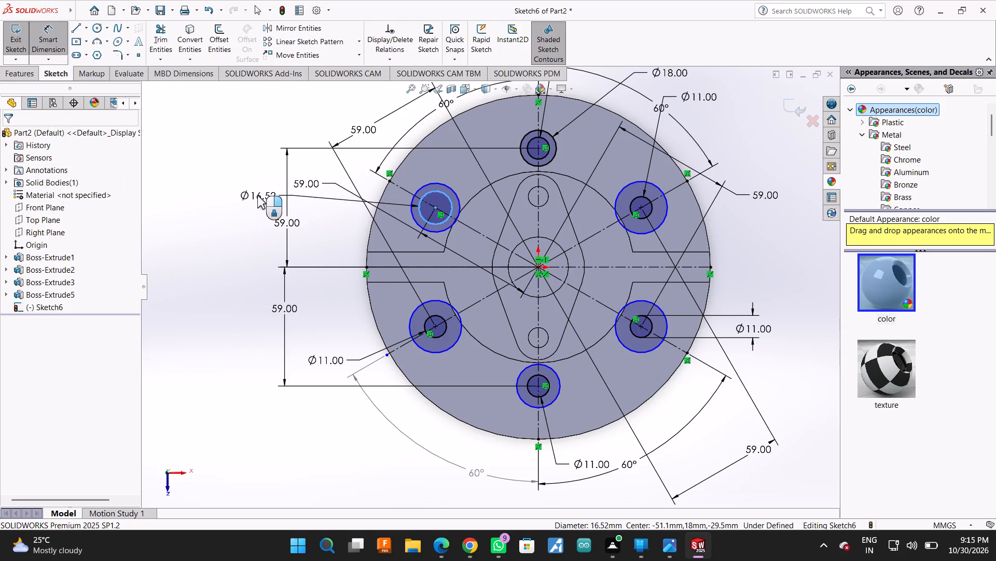
type("11")
key("Return")
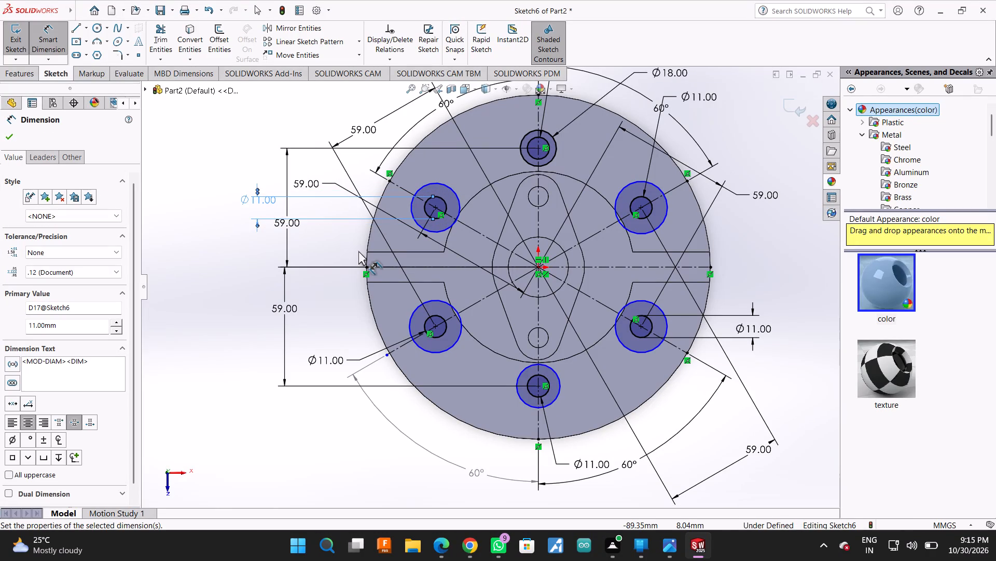
left_click(5, 142)
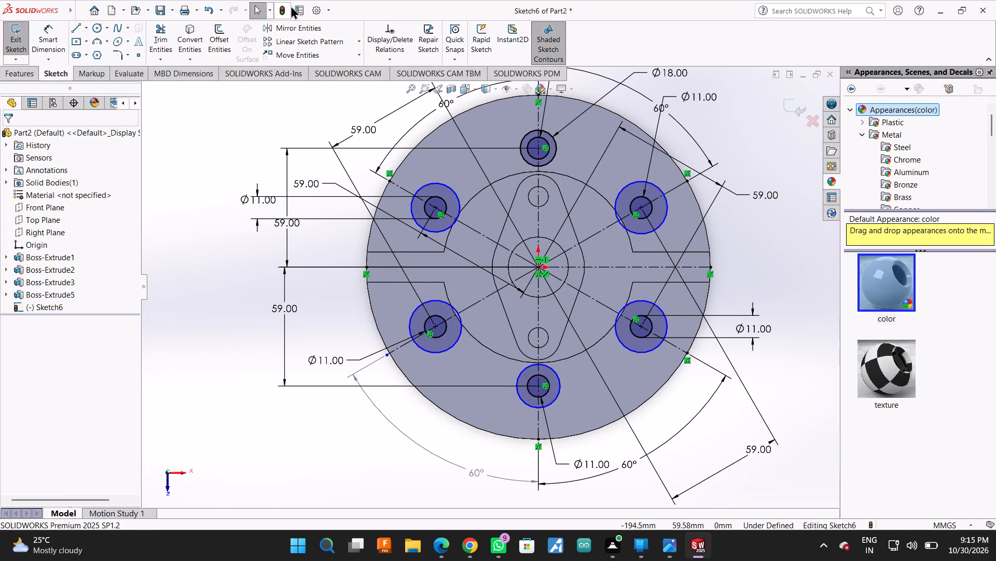
Trim away the outer circle of the top concentric pair, keeping its 11 mm inner circle.
left_click(159, 23)
scroll(736, 180, "down", 3)
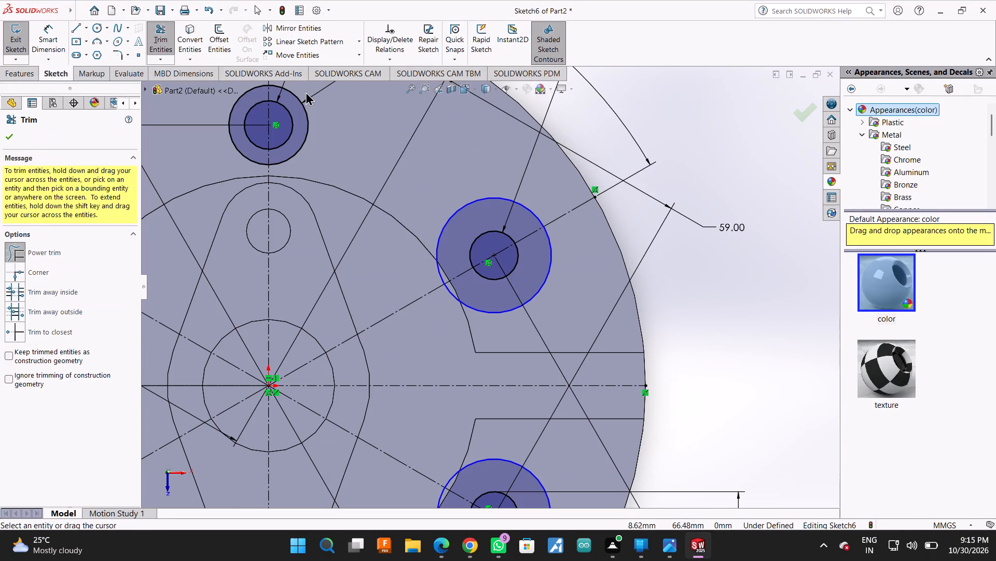
left_click_drag(305, 85, 296, 119)
left_click_drag(230, 92, 228, 144)
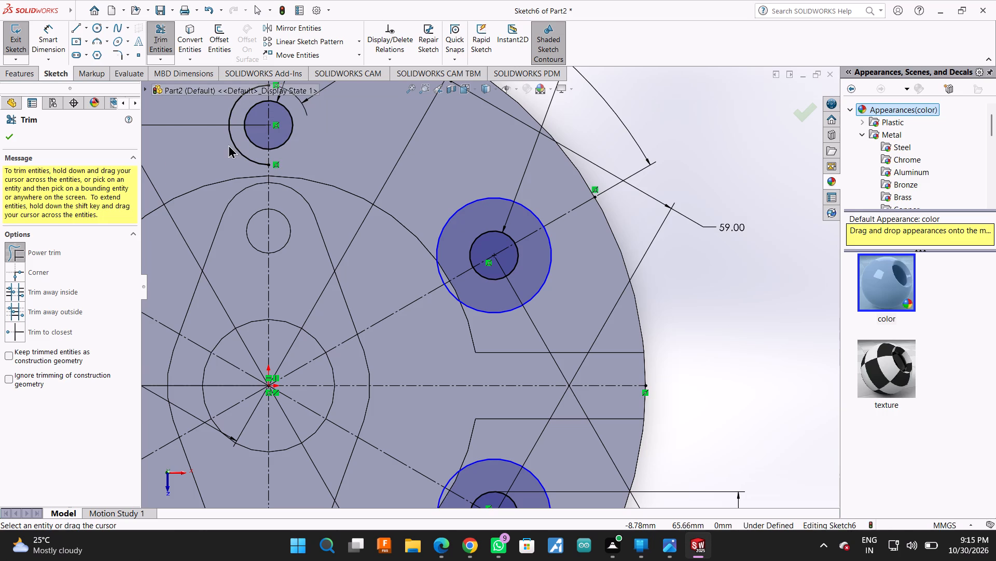
scroll(704, 184, "up", 2)
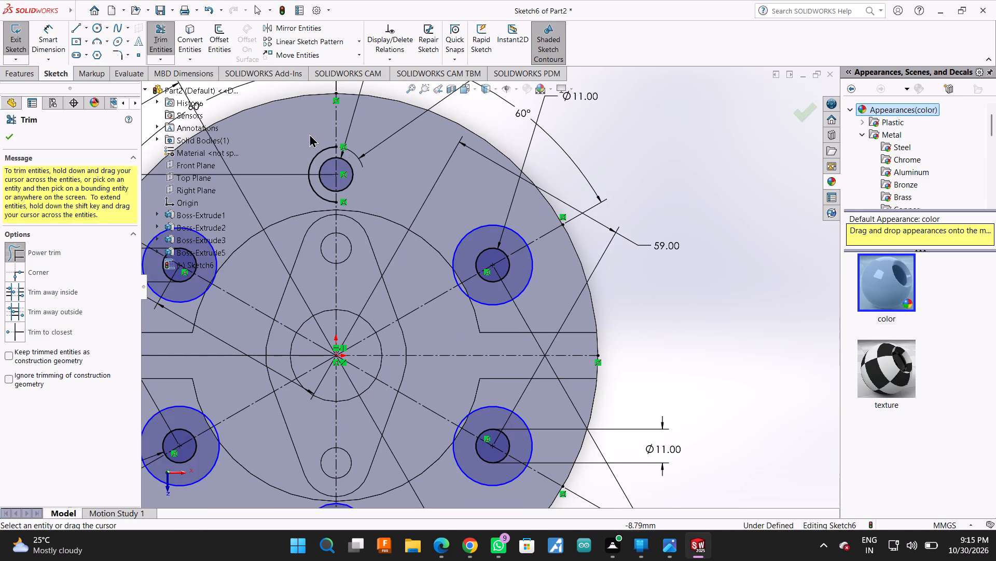
left_click_drag(309, 133, 323, 172)
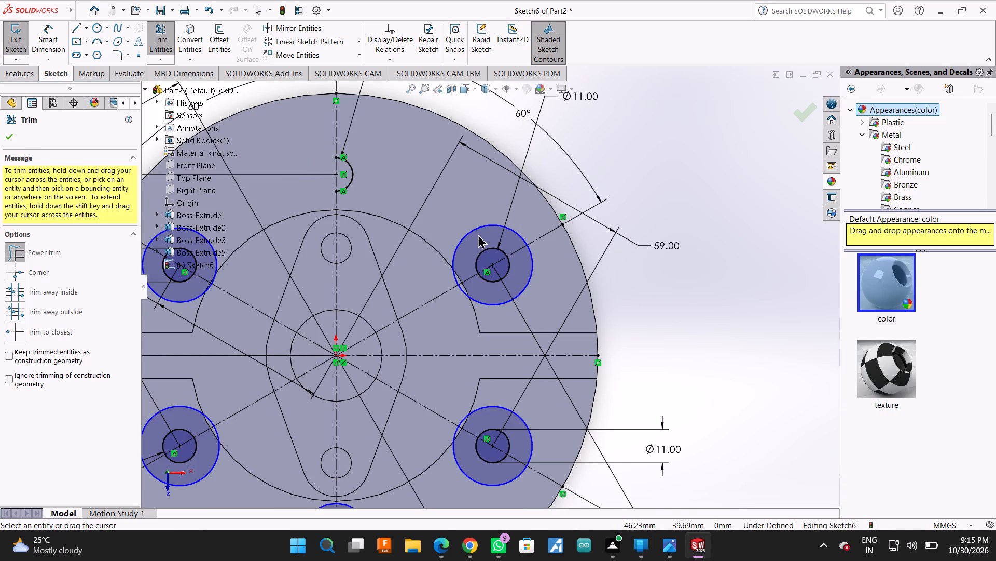
key("ctrl+z")
left_click(158, 34)
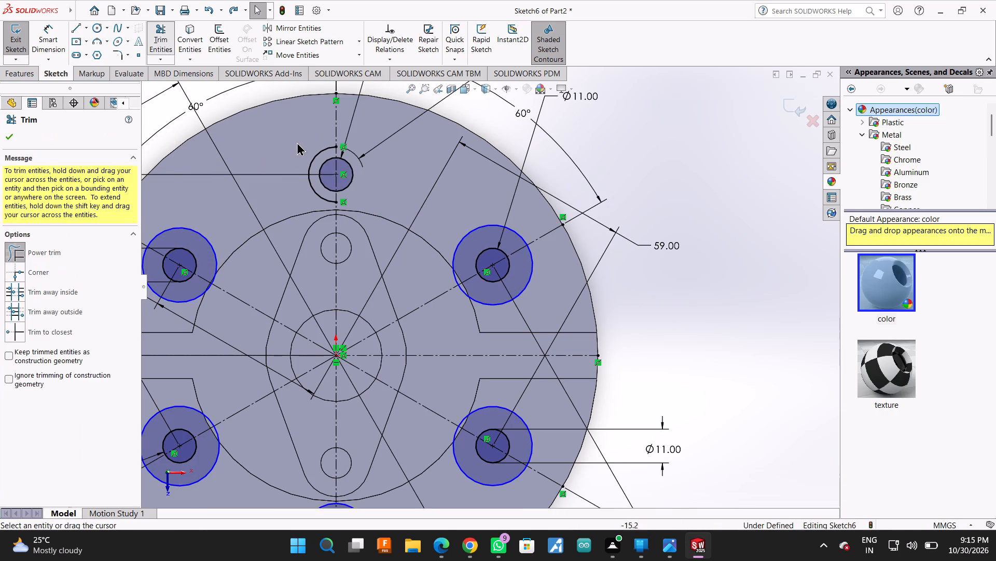
left_click_drag(302, 137, 322, 154)
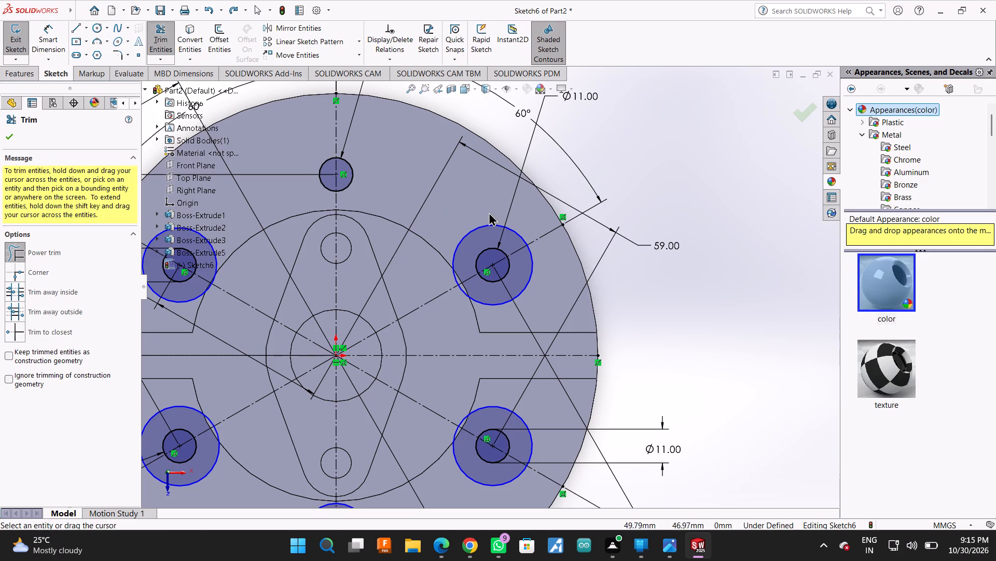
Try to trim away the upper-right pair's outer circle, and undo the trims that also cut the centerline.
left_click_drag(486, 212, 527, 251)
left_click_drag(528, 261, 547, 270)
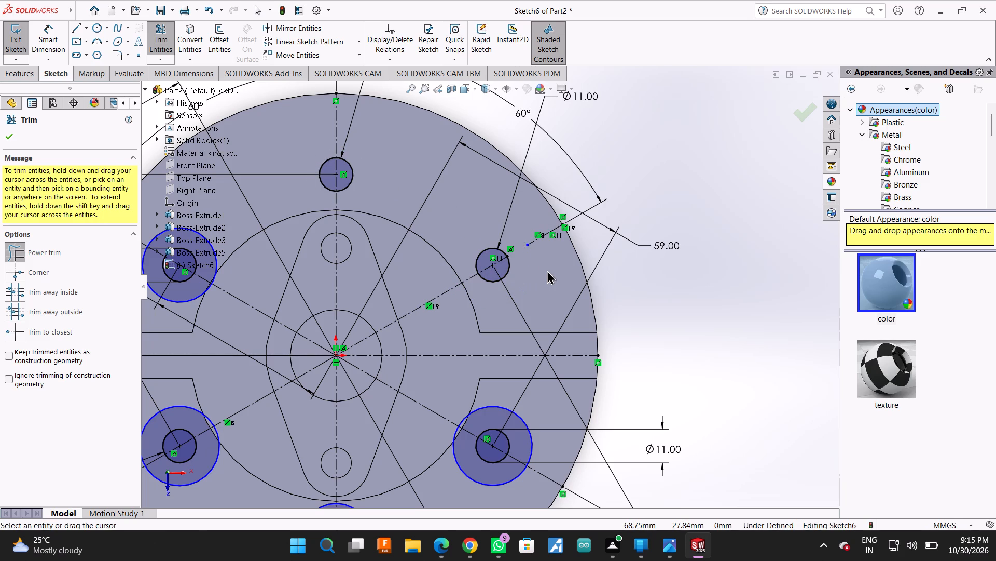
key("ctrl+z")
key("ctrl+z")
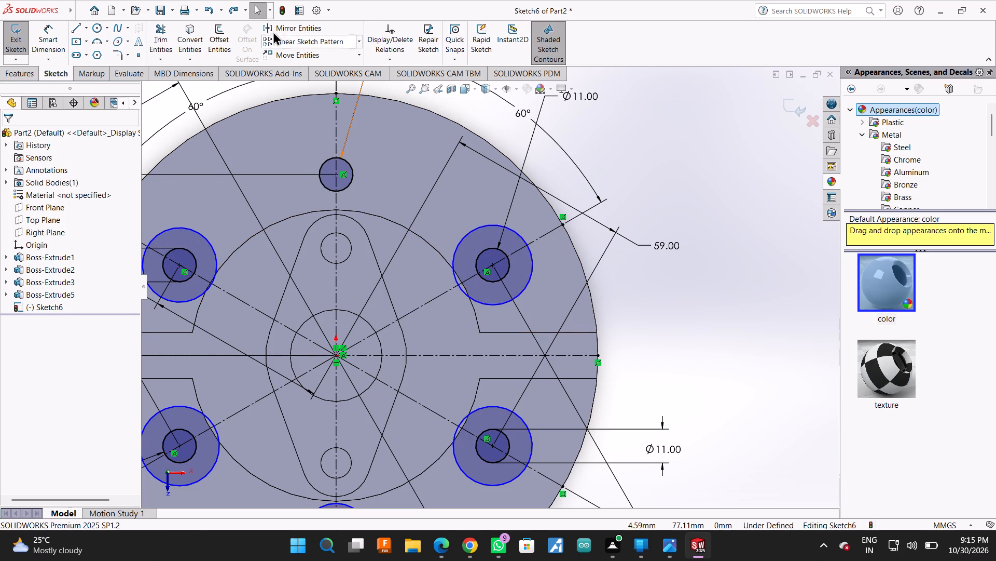
Trim away the outer circles of the upper-right and lower-right pairs, keeping the inner circles and centerlines.
left_click(155, 22)
left_click_drag(528, 216, 511, 227)
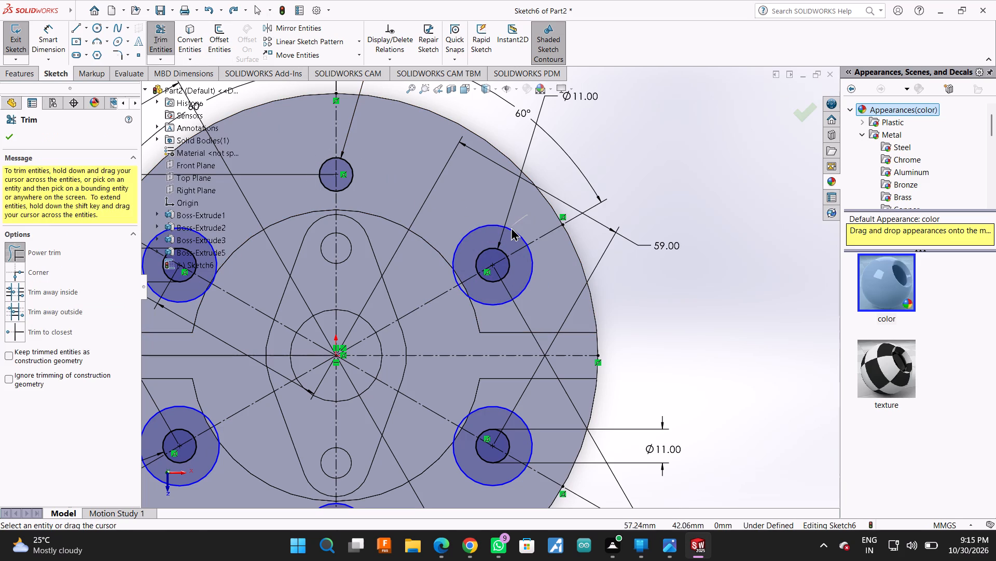
left_click_drag(511, 227, 506, 230)
left_click_drag(550, 250, 527, 264)
scroll(538, 285, "up", 2)
scroll(525, 396, "down", 7)
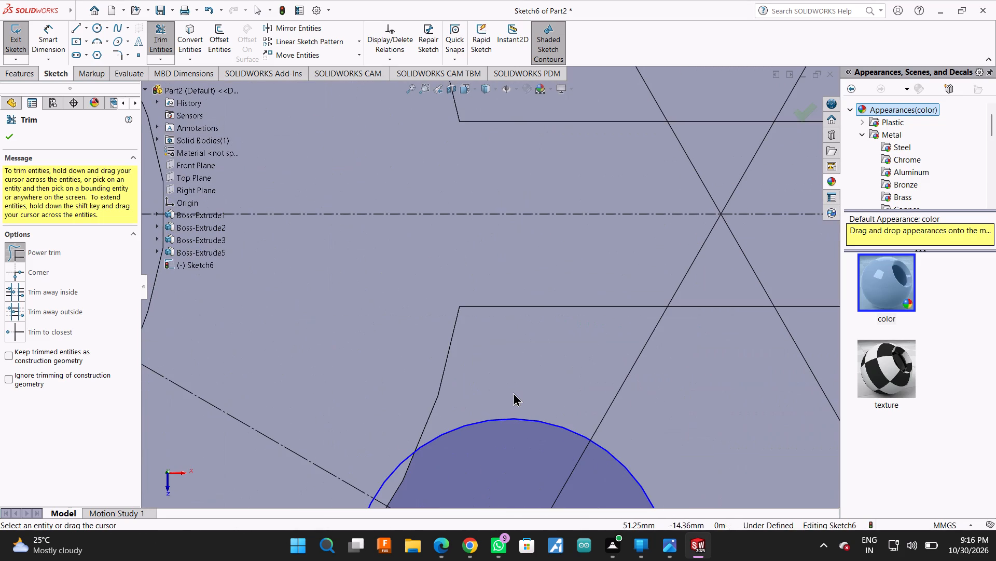
left_click_drag(504, 396, 559, 457)
scroll(562, 403, "up", 6)
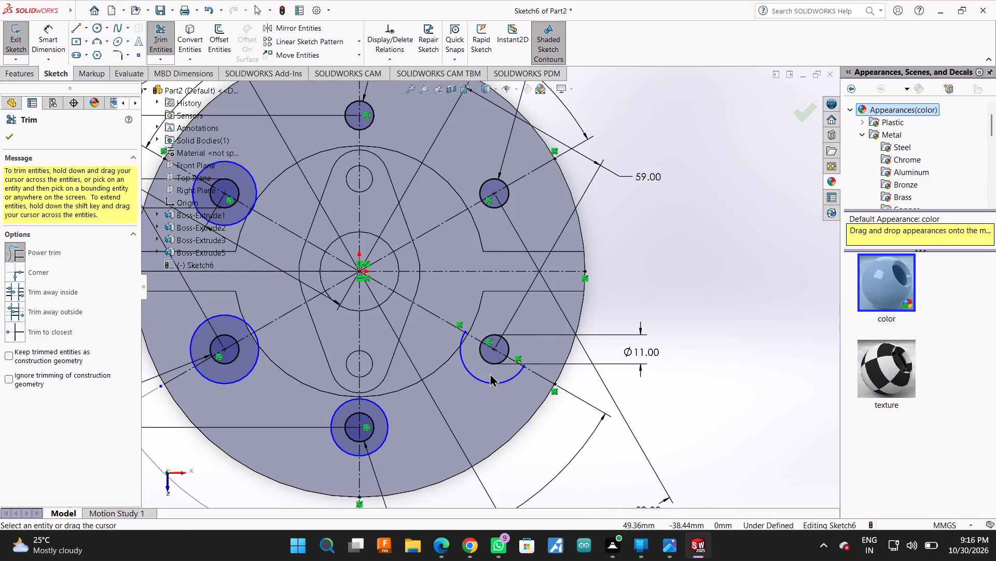
left_click_drag(490, 373, 507, 402)
Trim away the outer circles of the bottom and lower-left pairs, keeping their 11 mm inner circles.
scroll(339, 409, "down", 3)
left_click_drag(468, 392, 466, 429)
left_click_drag(371, 366, 371, 398)
scroll(516, 462, "up", 3)
scroll(172, 266, "down", 2)
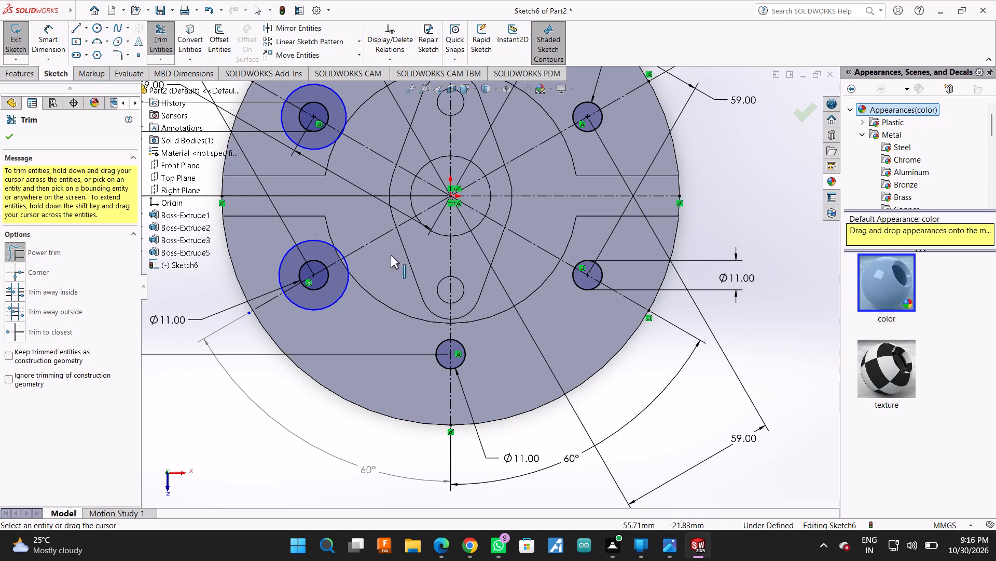
scroll(410, 248, "down", 5)
left_click_drag(248, 234, 278, 298)
scroll(297, 319, "up", 2)
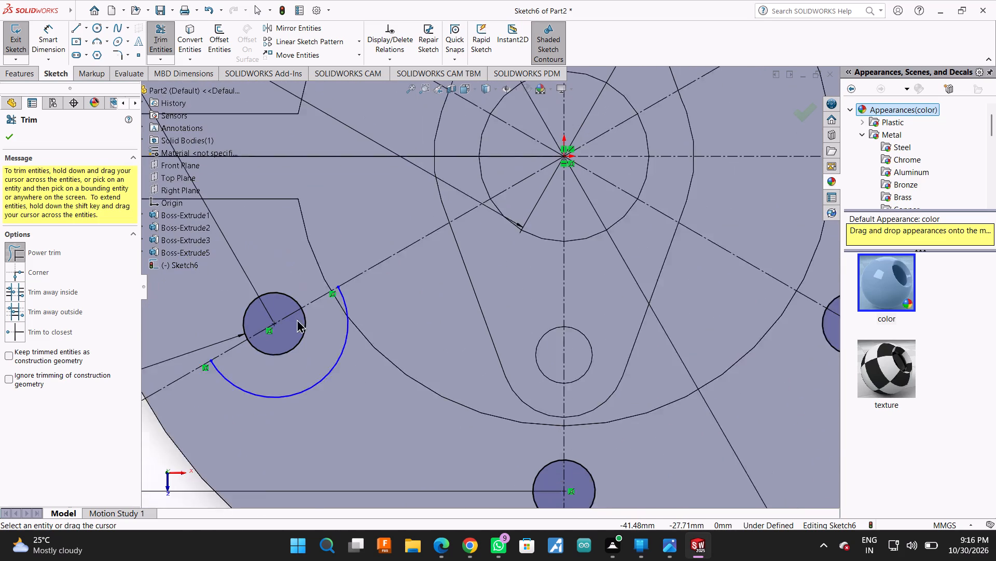
left_click_drag(344, 354, 388, 411)
Trim away the upper-left pair's outer circle, keeping its 11 mm inner circle, and finish trimming.
scroll(387, 402, "up", 7)
scroll(405, 272, "down", 6)
scroll(527, 256, "down", 3)
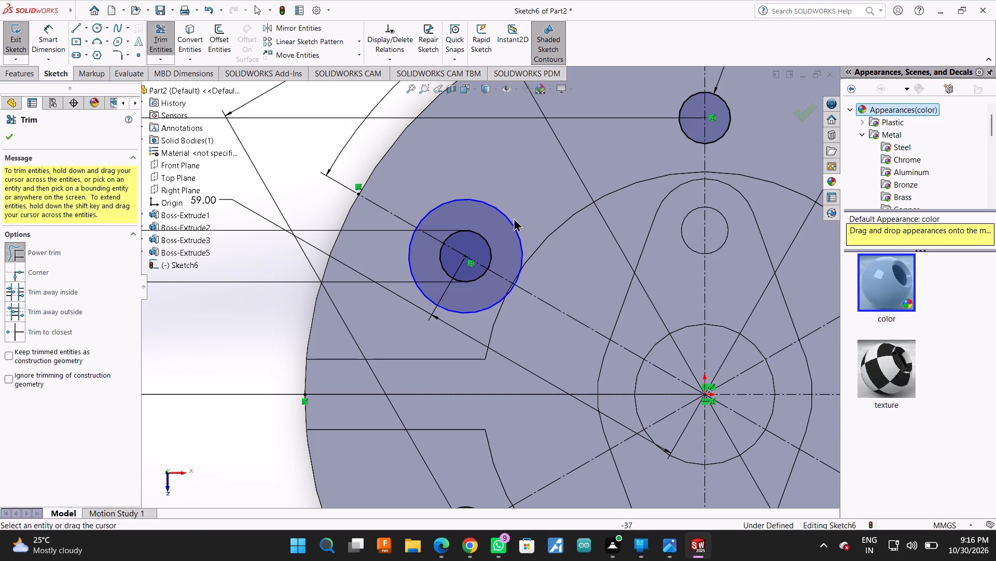
left_click_drag(485, 178, 494, 225)
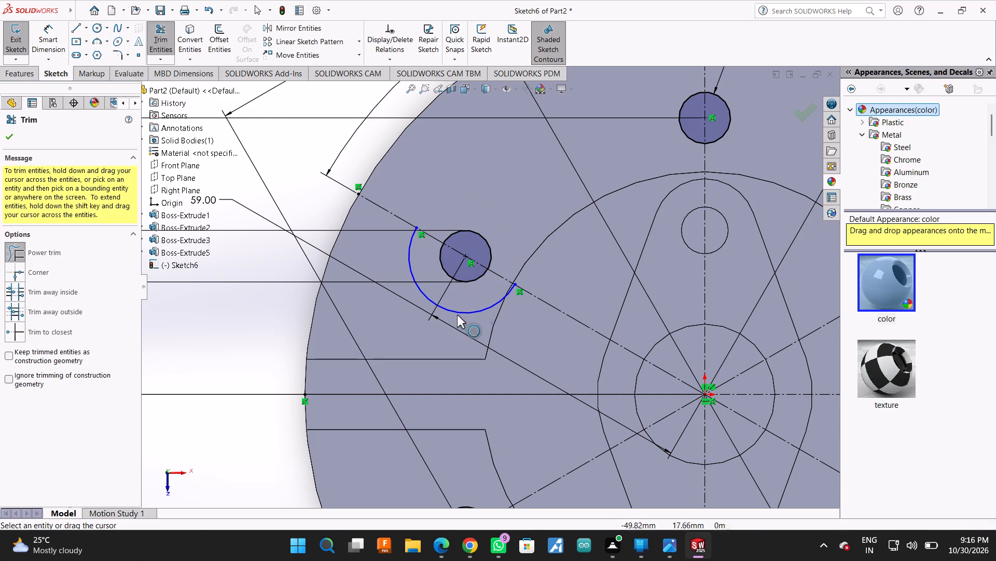
left_click_drag(383, 250, 425, 281)
scroll(408, 382, "up", 4)
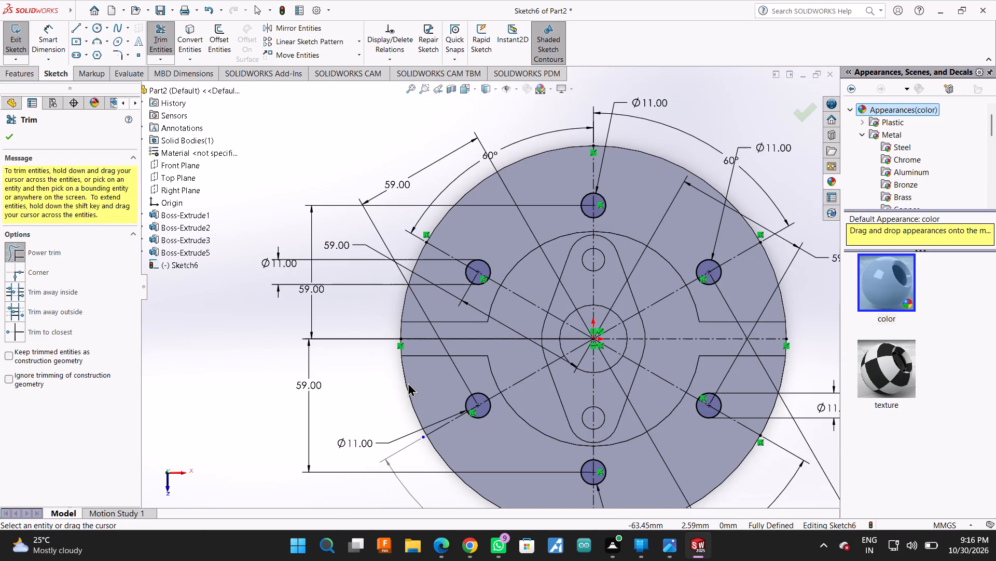
left_click(3, 144)
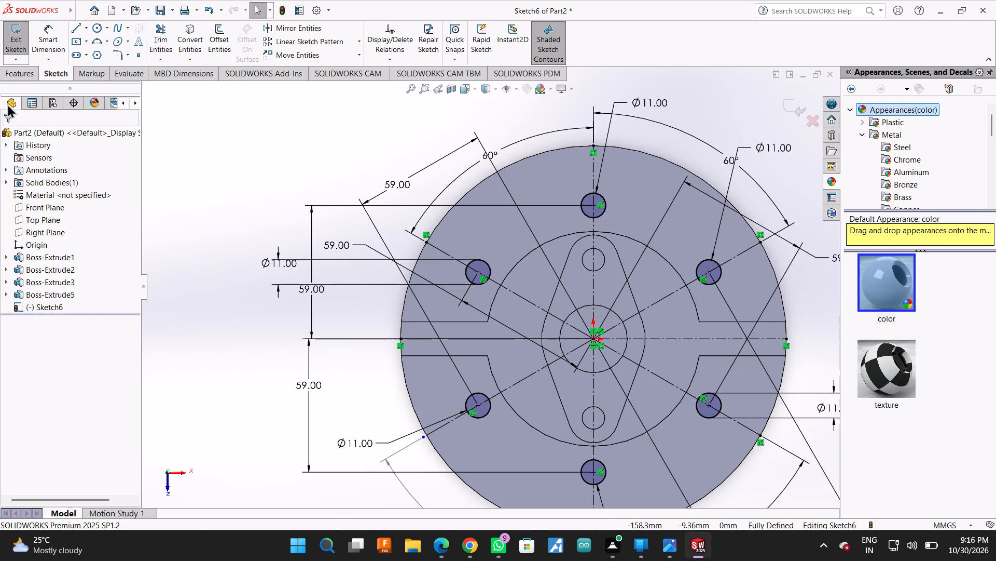
Cut-extrude the six 11 mm circles through the disc with the Up To Next end condition.
left_click(12, 81)
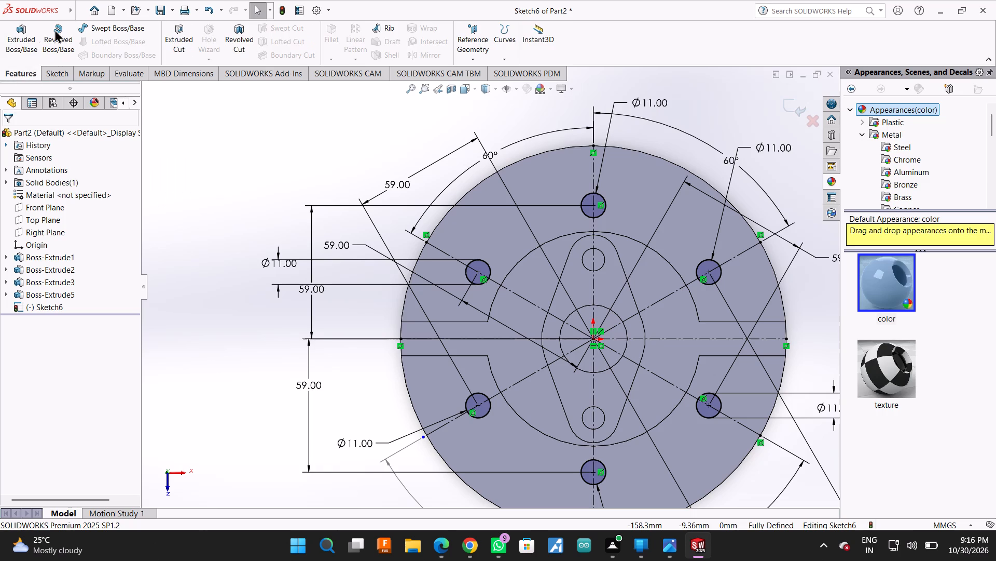
left_click(163, 36)
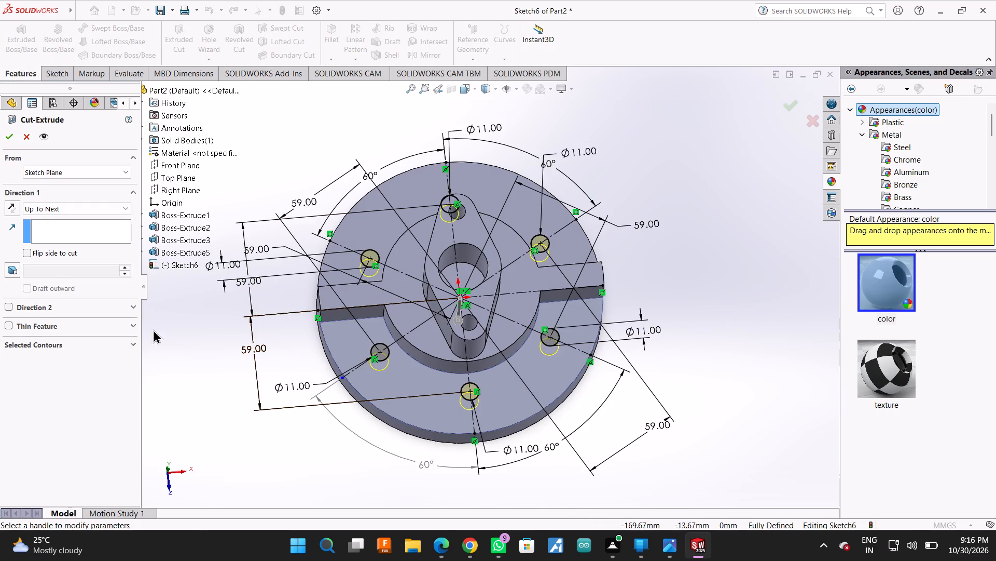
left_click(3, 133)
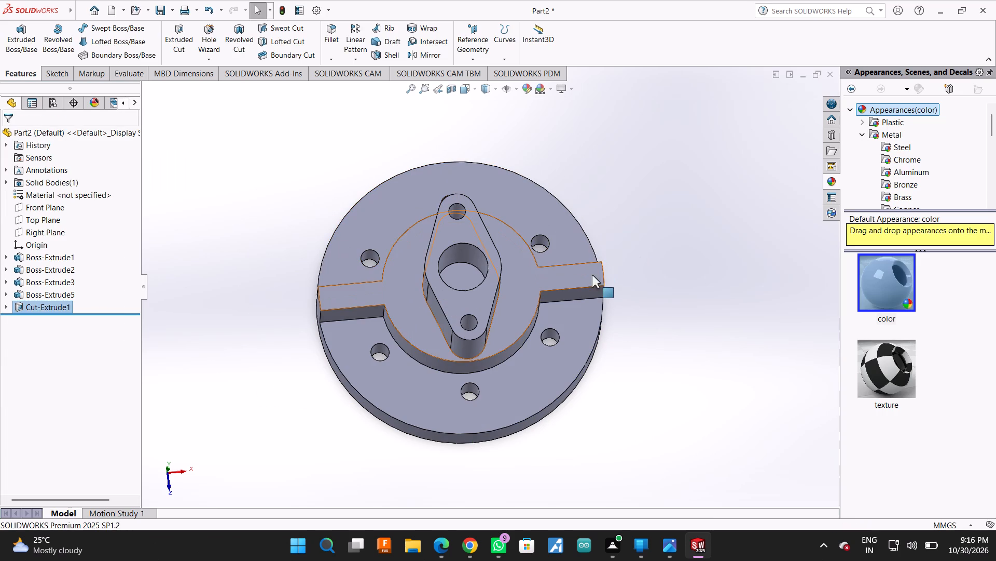
Rotate the model to examine the six drilled holes from the back and front of the disc.
right_click(624, 274)
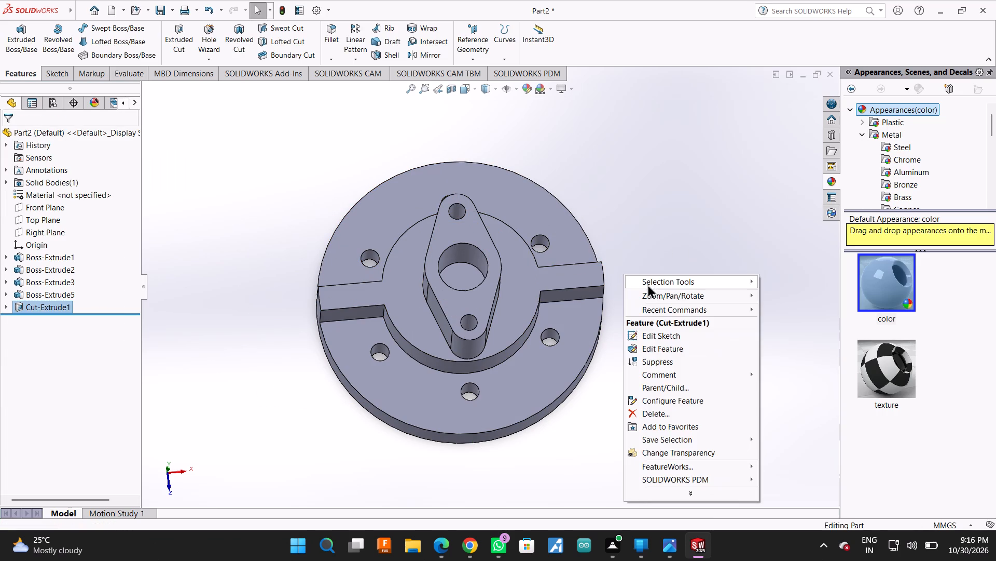
left_click(654, 310)
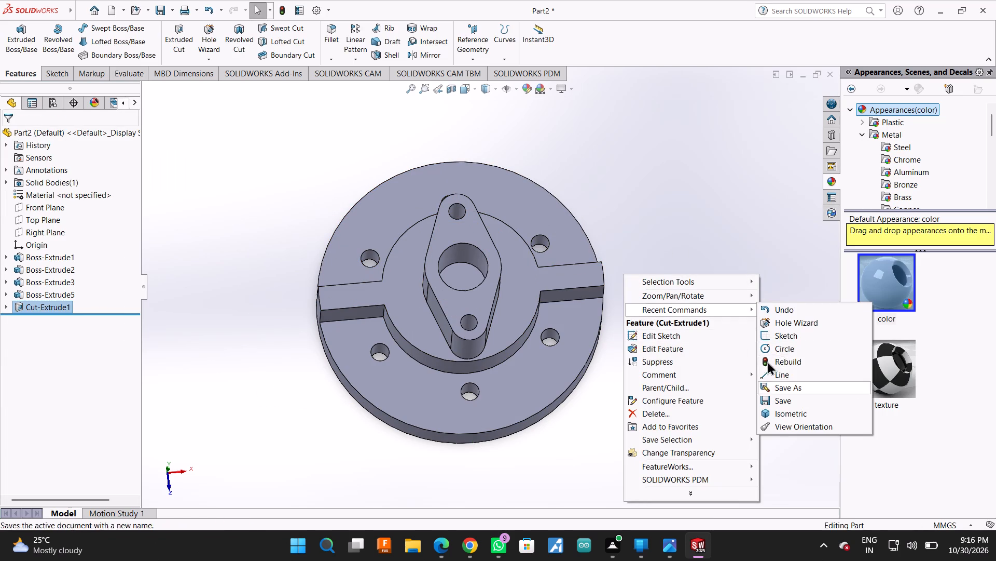
left_click(766, 246)
right_click(682, 301)
left_click(696, 320)
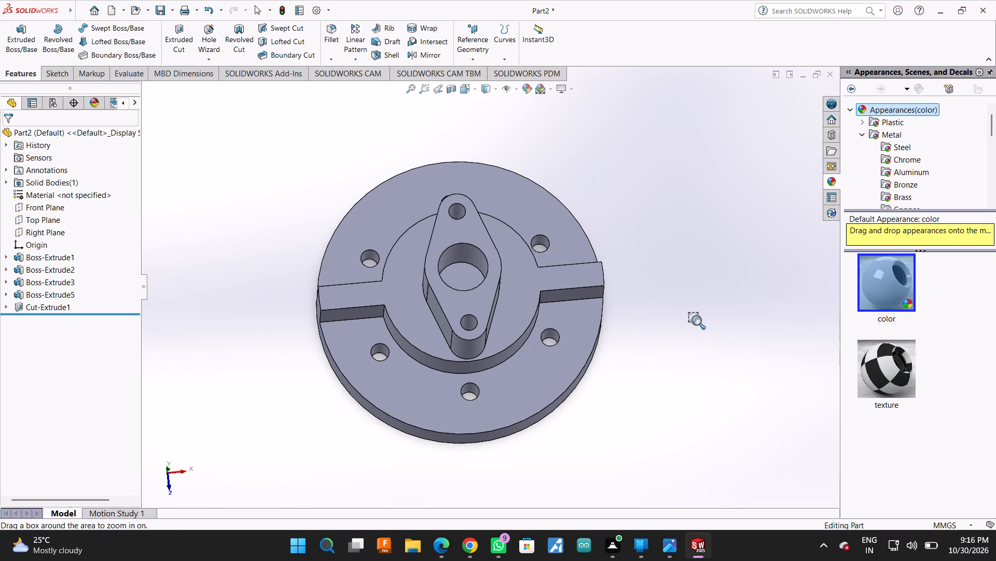
right_click(704, 270)
left_click(722, 327)
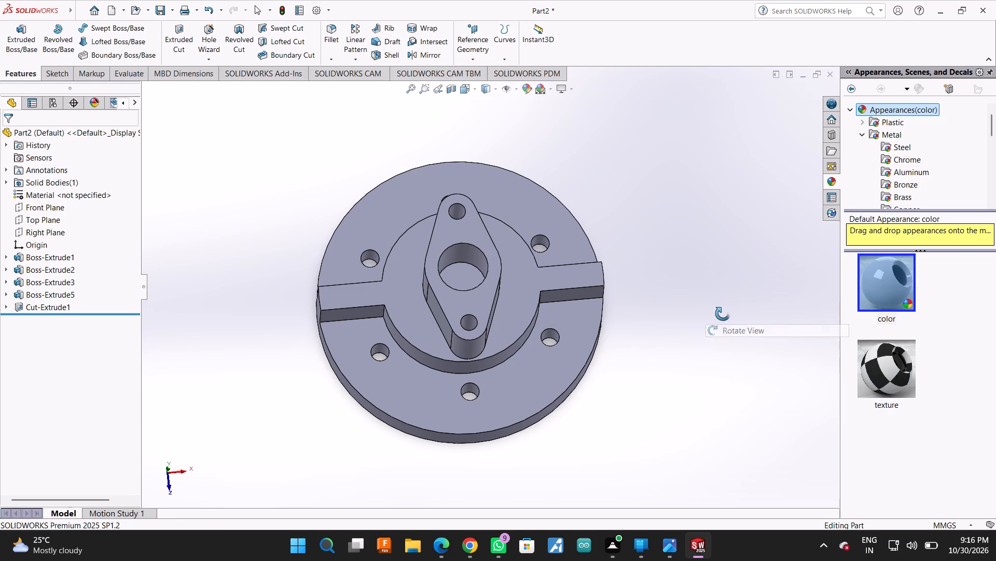
left_click_drag(712, 315, 488, 280)
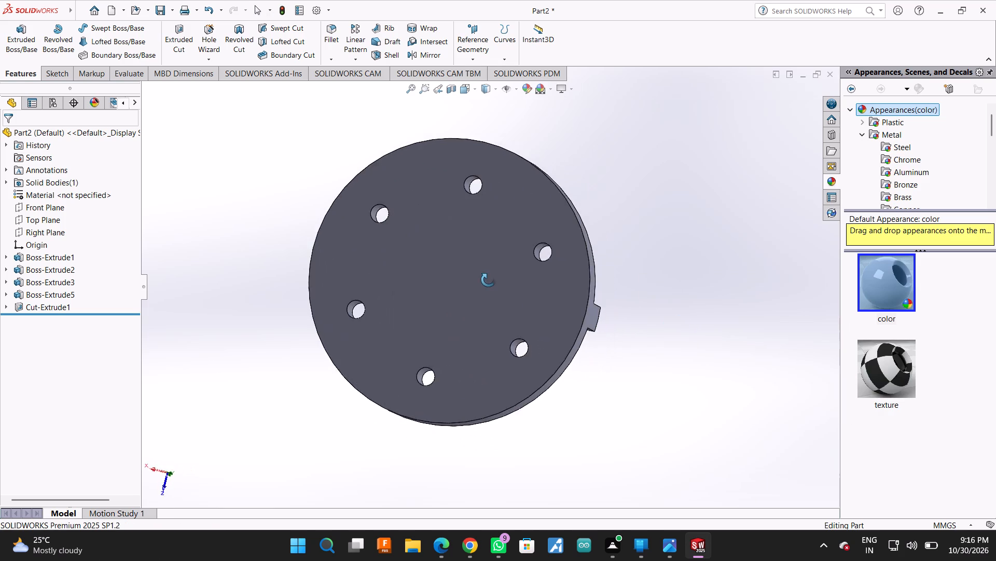
left_click_drag(488, 280, 721, 368)
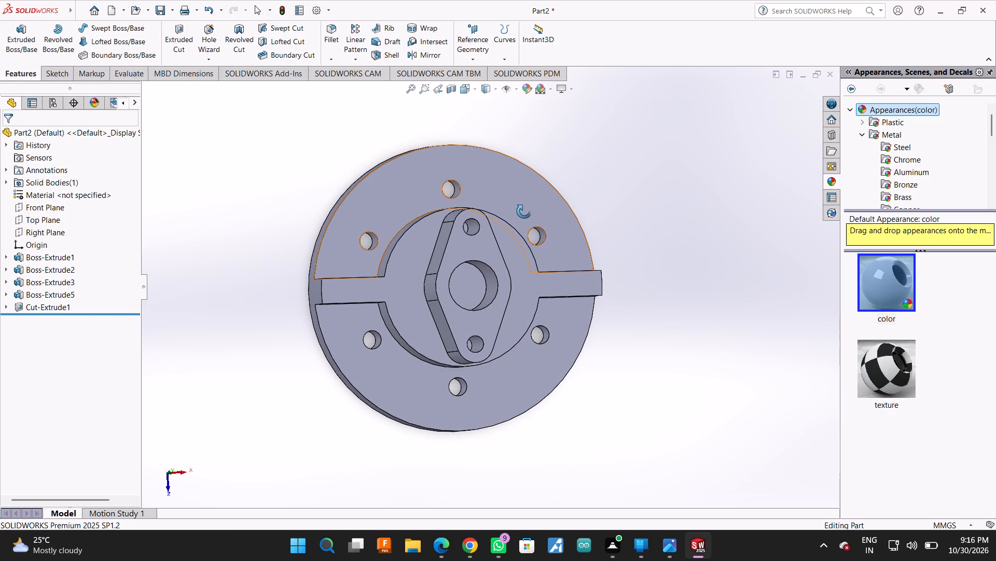
left_click(523, 207)
right_click(549, 220)
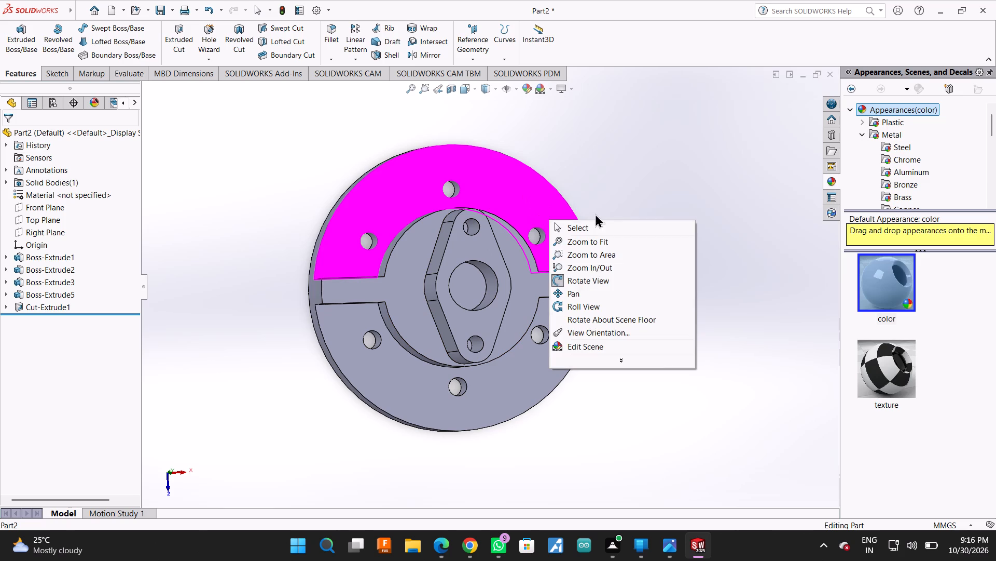
key("Escape")
key("Escape")
Start a sketch on the disc's raised face and draw circles about 12 to 13 mm in radius around the top, upper-right and lower-right holes.
left_click(537, 195)
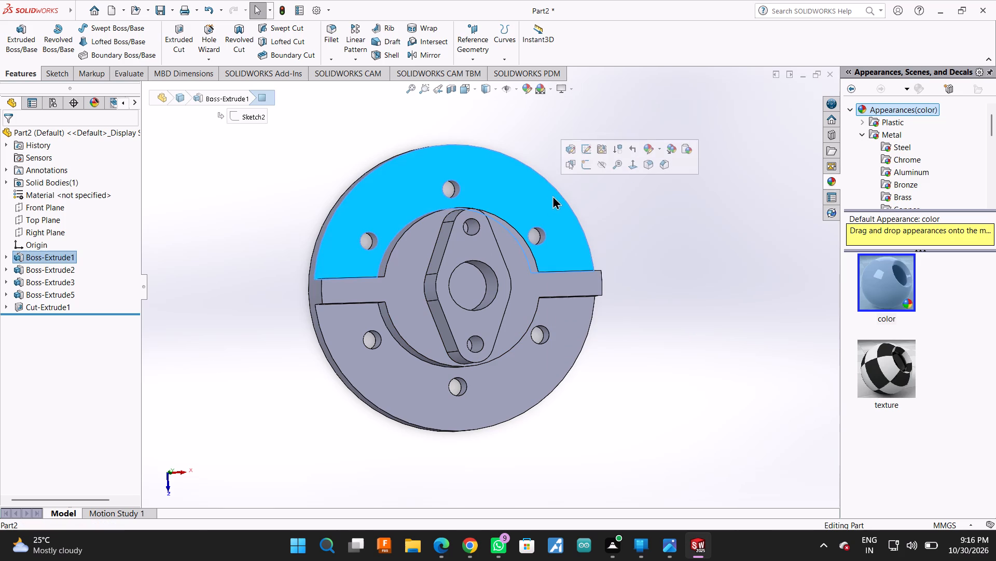
left_click(584, 168)
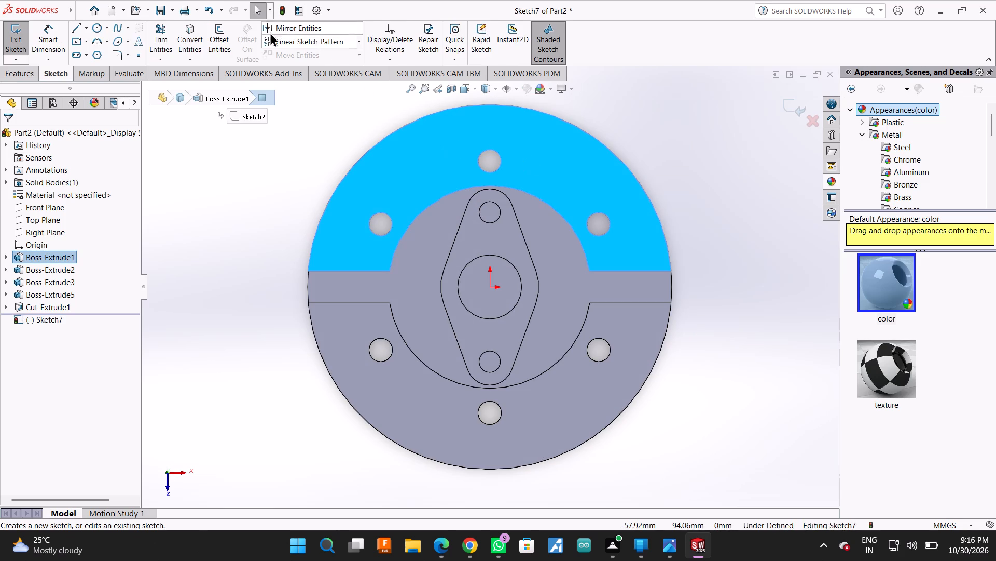
left_click(93, 31)
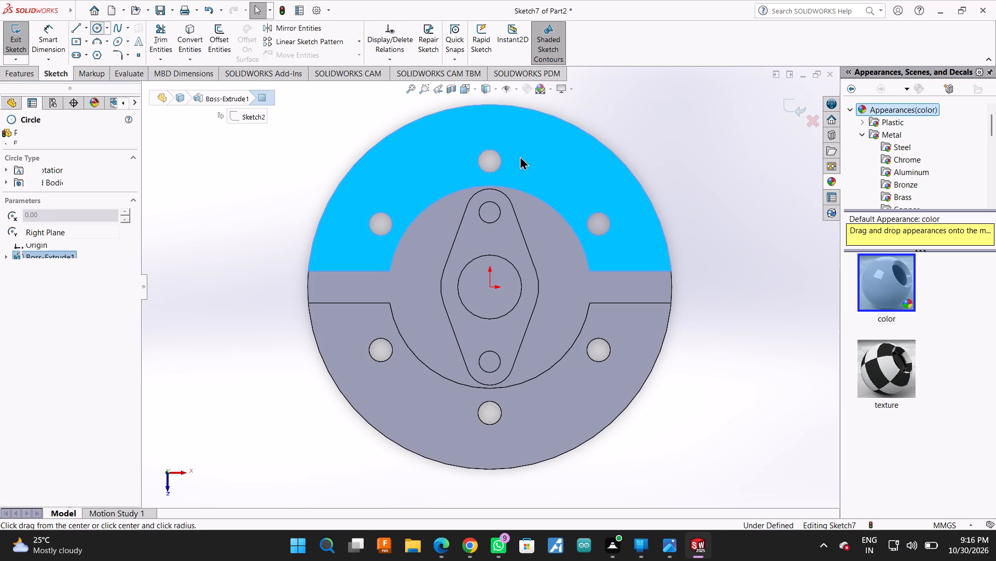
left_click(489, 160)
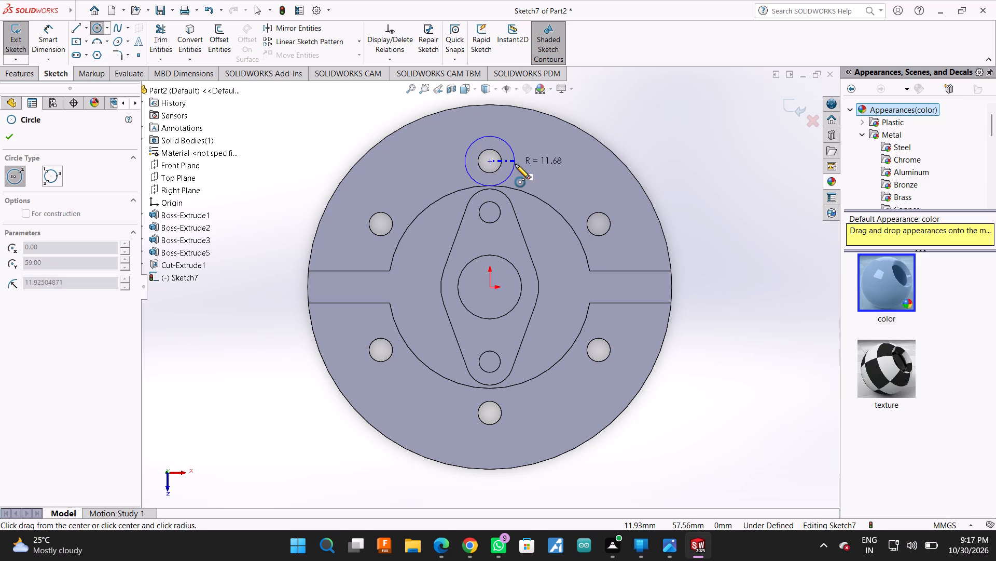
left_click(515, 164)
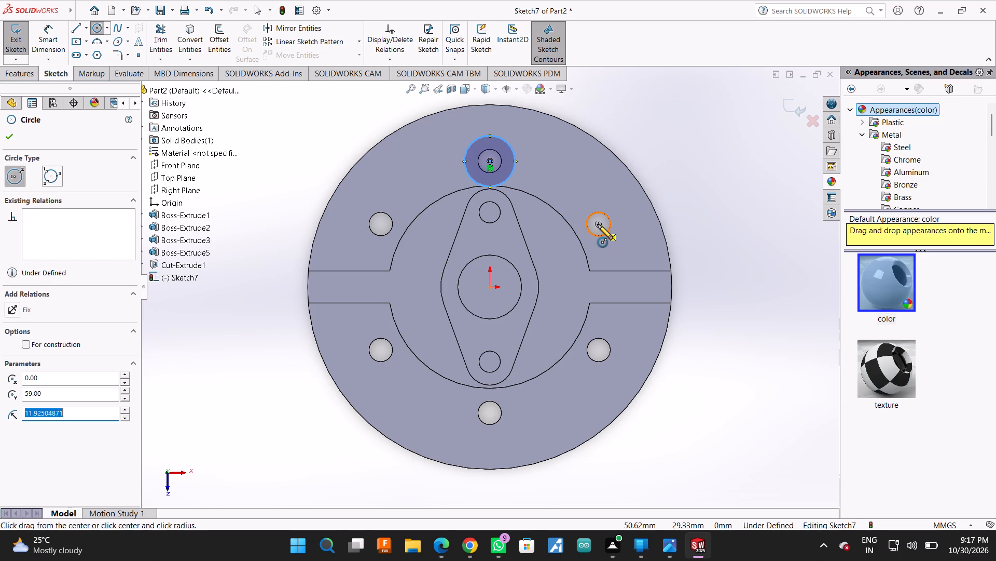
left_click(598, 224)
left_click(624, 231)
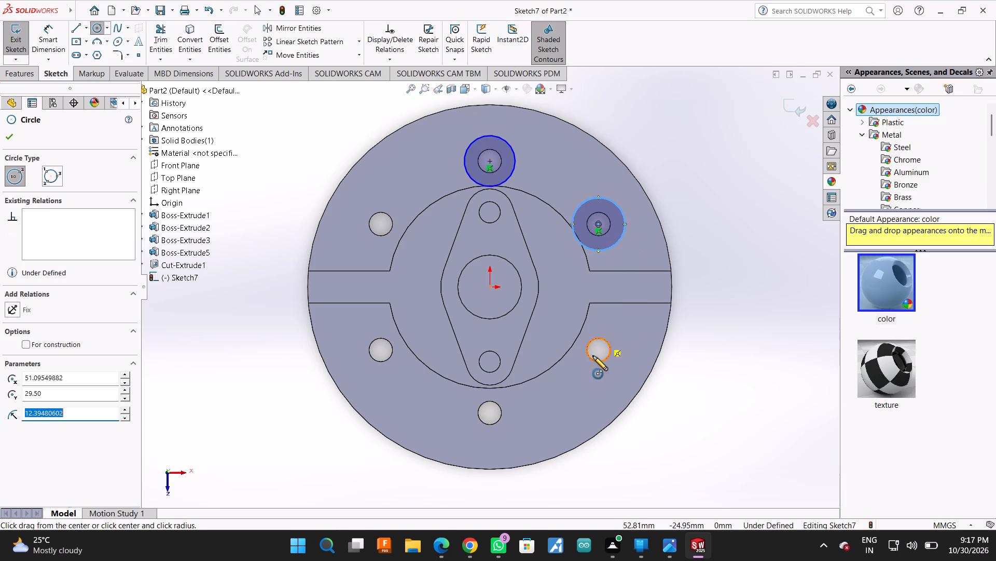
left_click(597, 351)
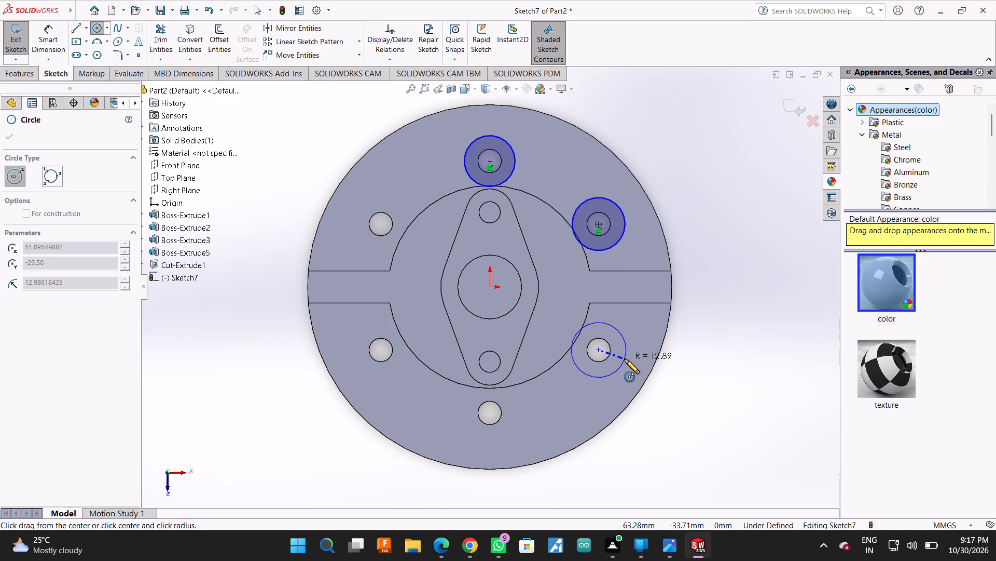
left_click(625, 359)
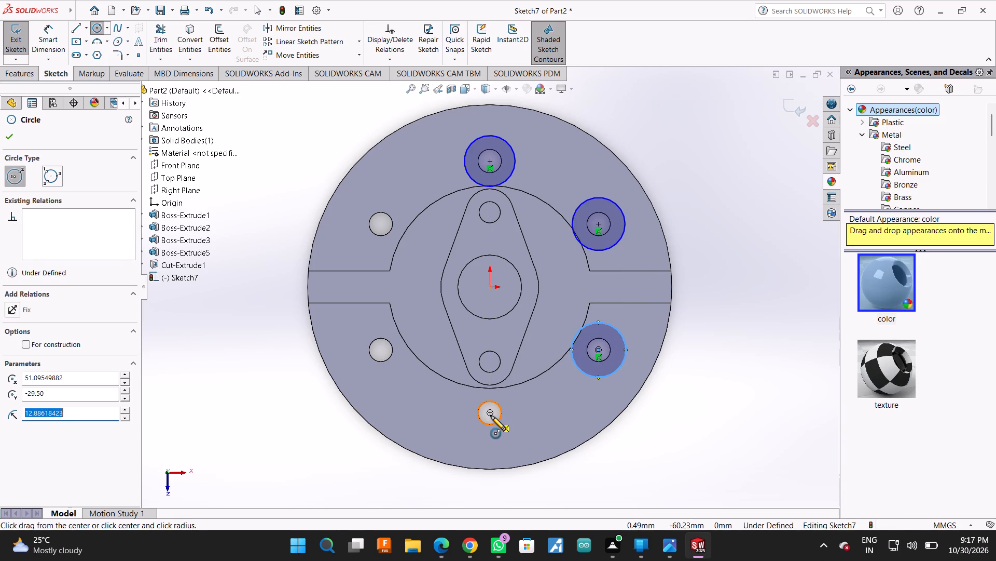
Draw concentric circles about 12.7, 12.6 and 13.9 mm in radius around the bottom, lower-left and upper-left holes, and finish the Circle command.
left_click(491, 416)
left_click(514, 426)
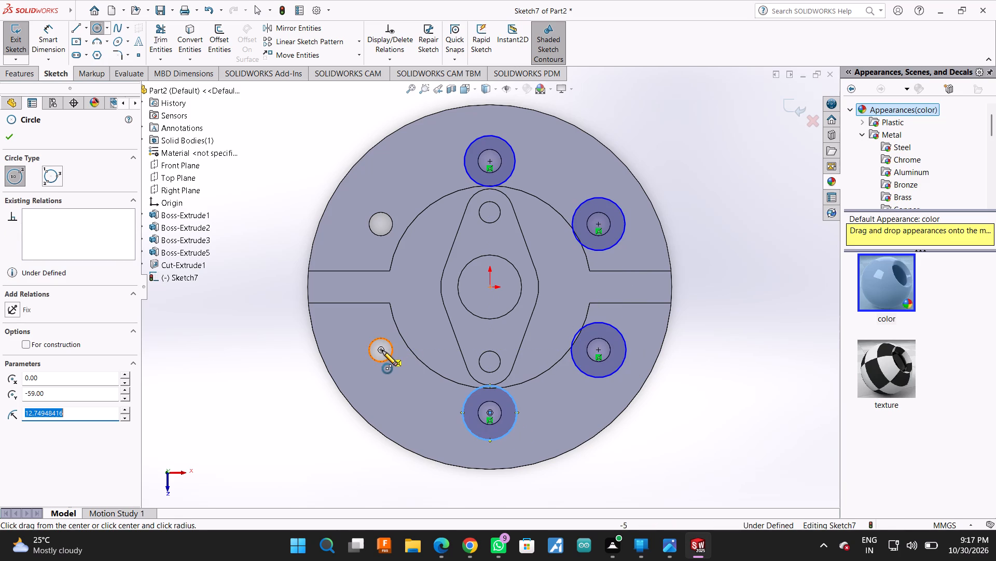
left_click(382, 351)
left_click(404, 364)
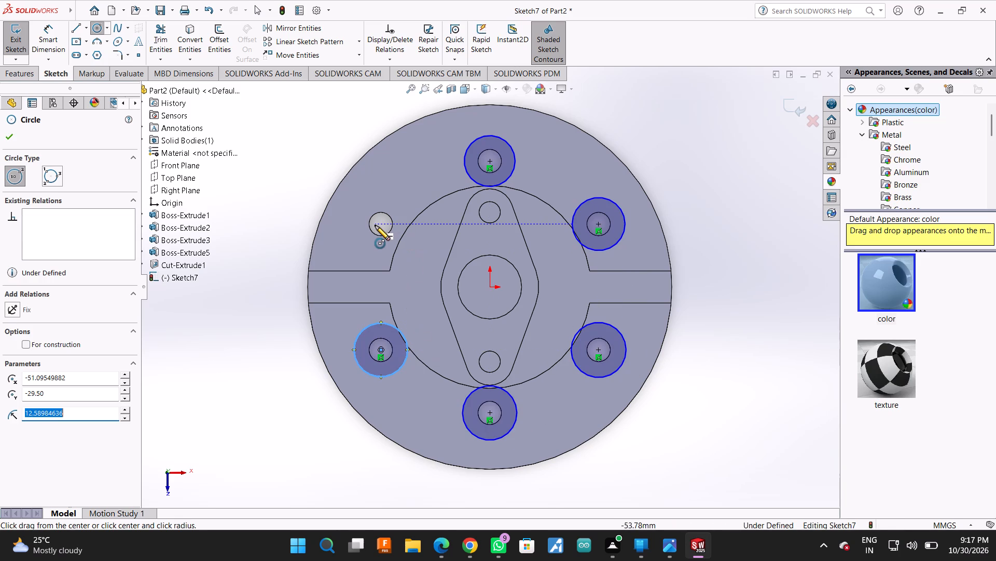
left_click(378, 226)
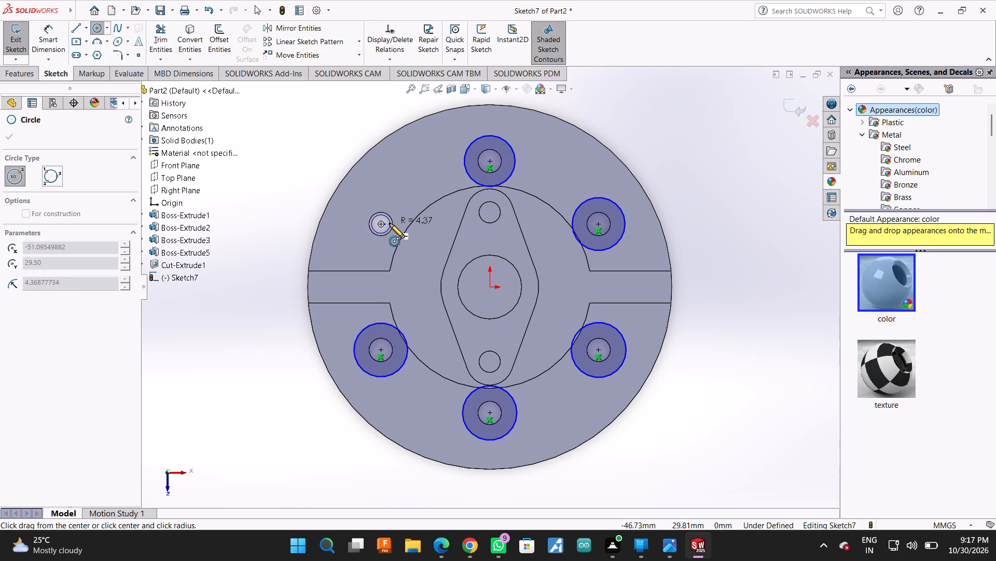
scroll(390, 223, "down", 6)
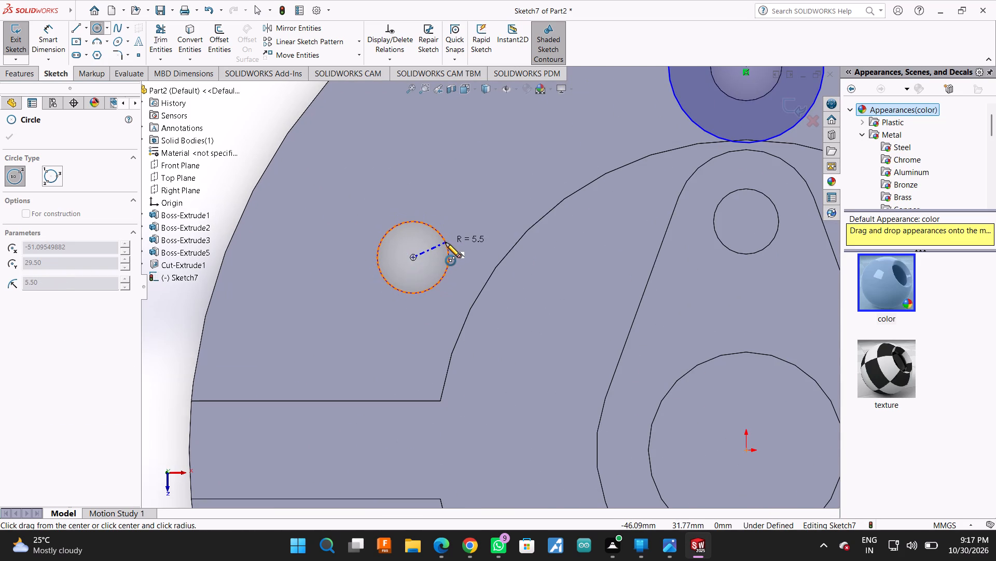
left_click(504, 259)
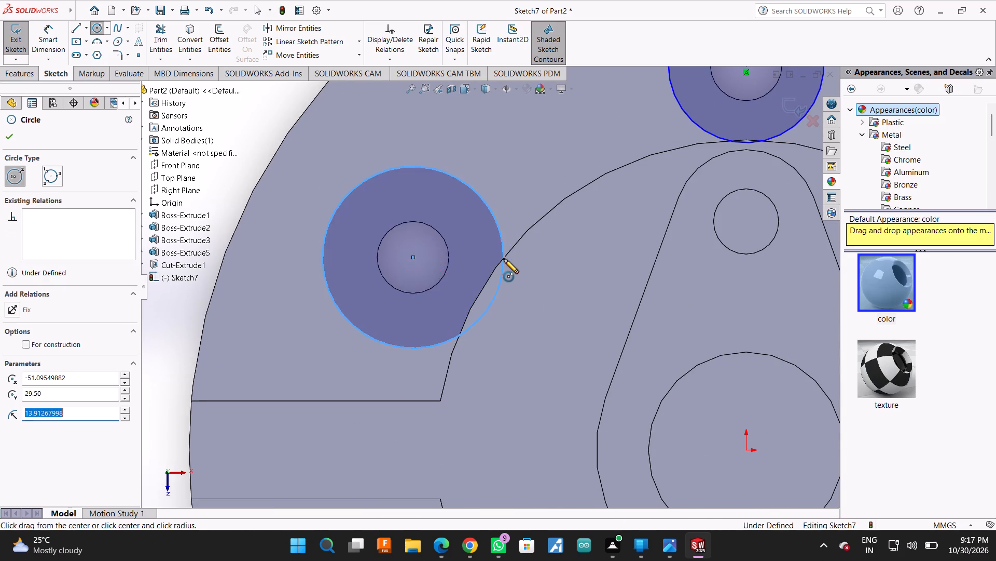
left_click(8, 142)
Dimension the circles around the upper-left and top holes to 18 mm diameter each.
left_click(50, 29)
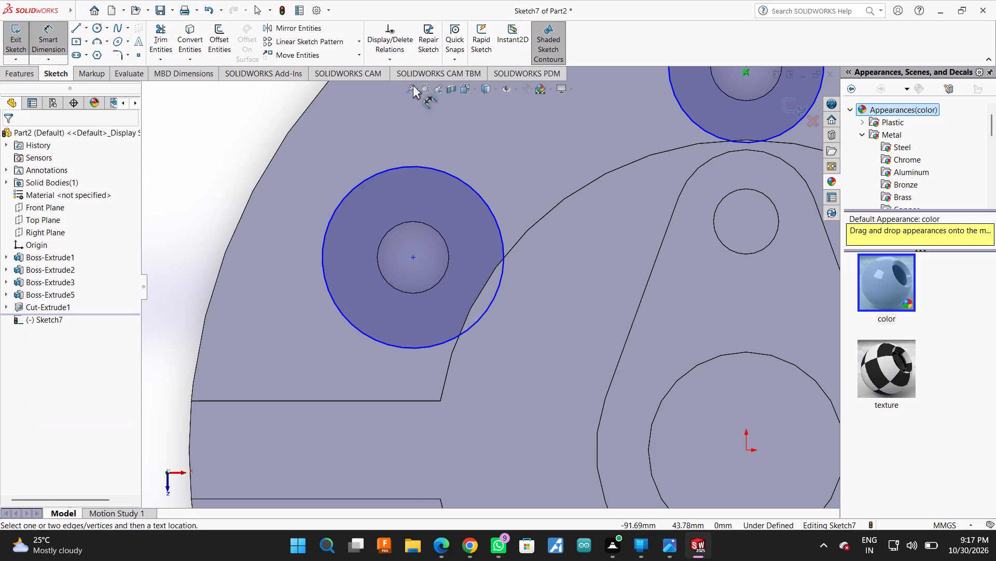
left_click(431, 166)
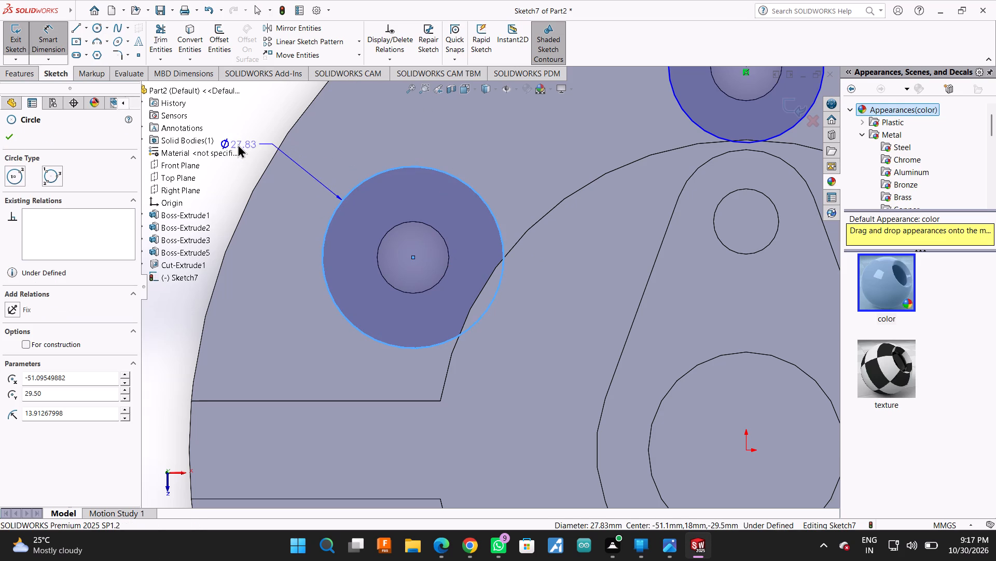
left_click(257, 137)
type("18")
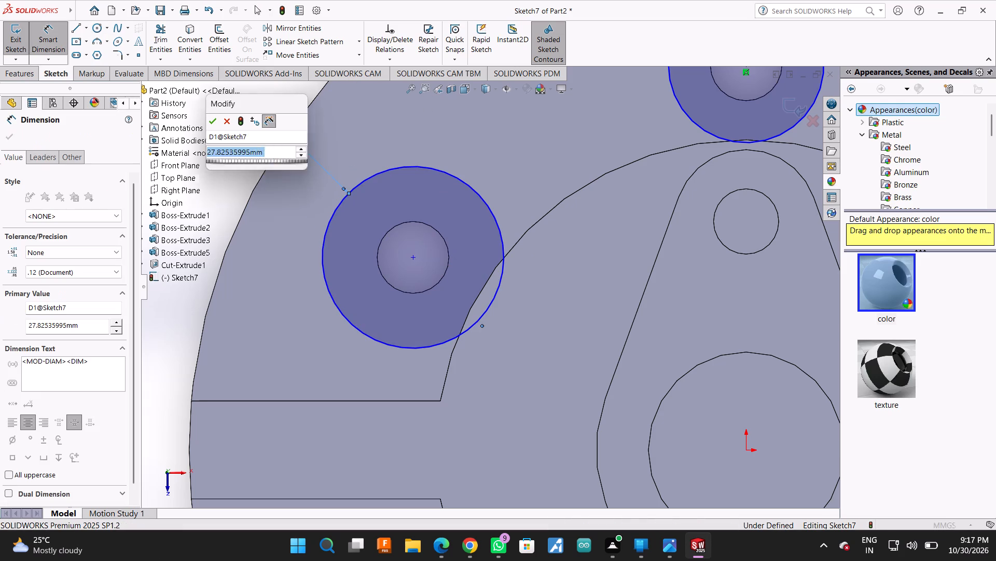
key("Return")
scroll(462, 224, "up", 4)
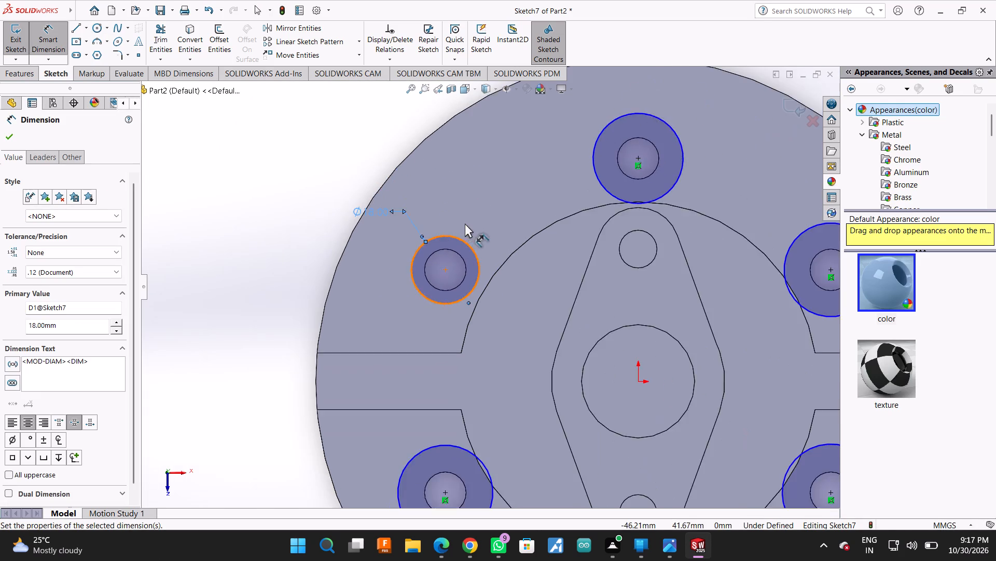
scroll(548, 179, "down", 1)
left_click(615, 141)
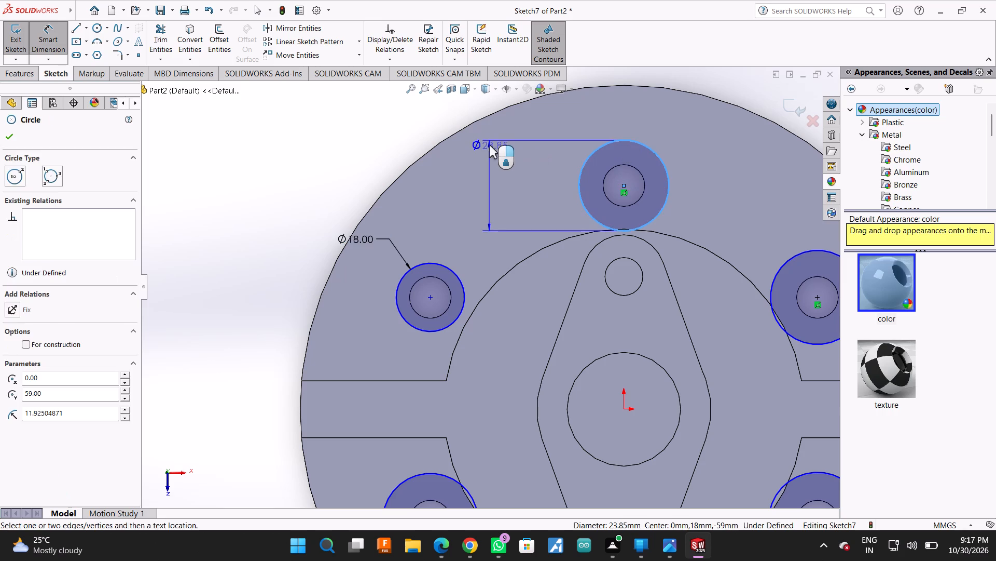
left_click(489, 145)
type("18")
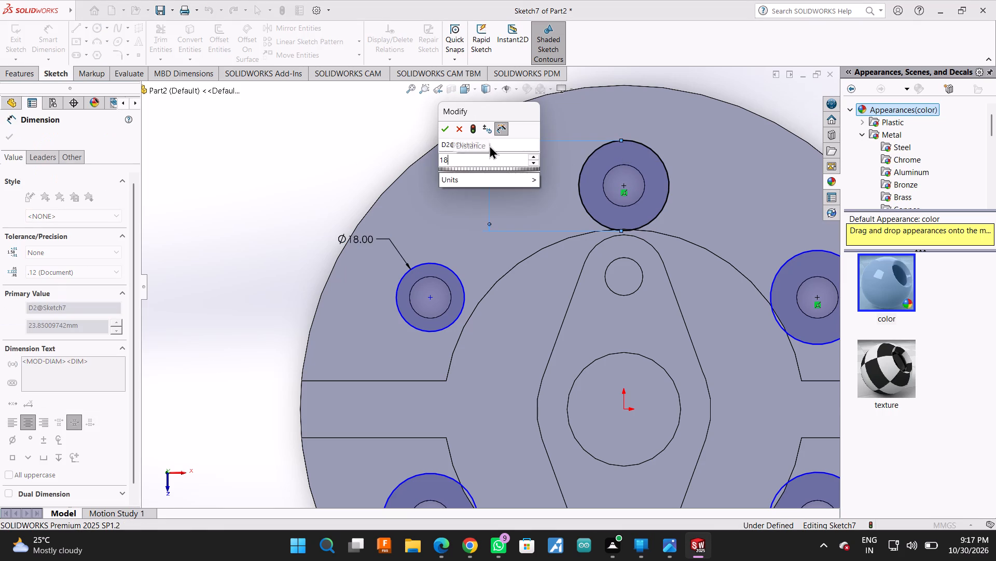
key("Return")
Dimension the circles around the upper-right and lower-right holes to 18 mm diameter each.
scroll(547, 268, "up", 1)
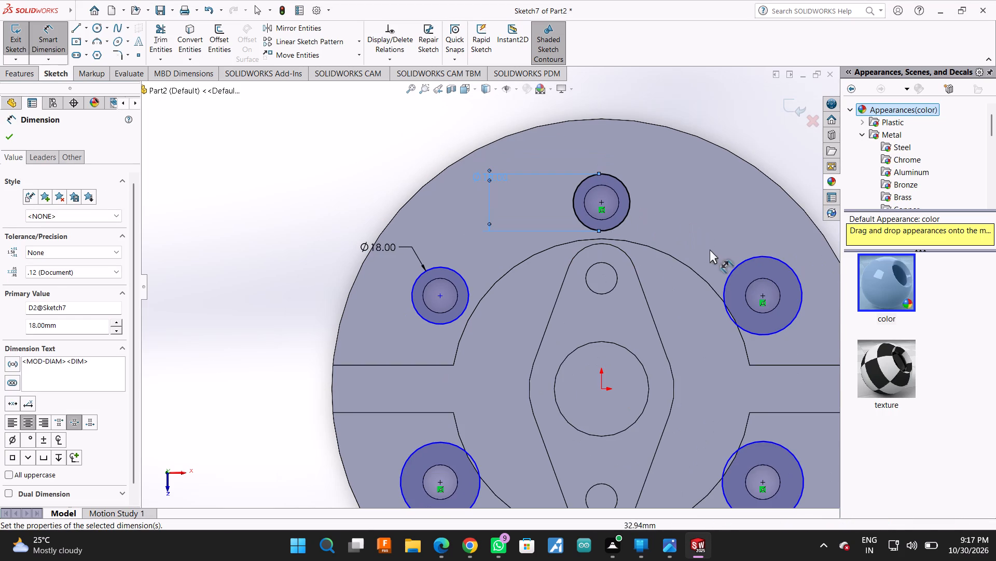
left_click(735, 266)
left_click(739, 197)
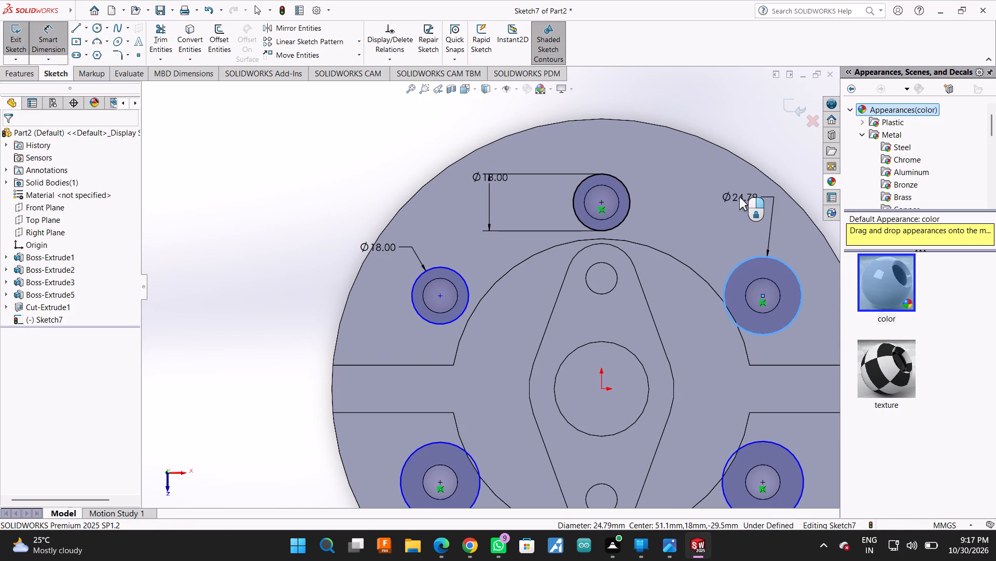
type("18")
key("Return")
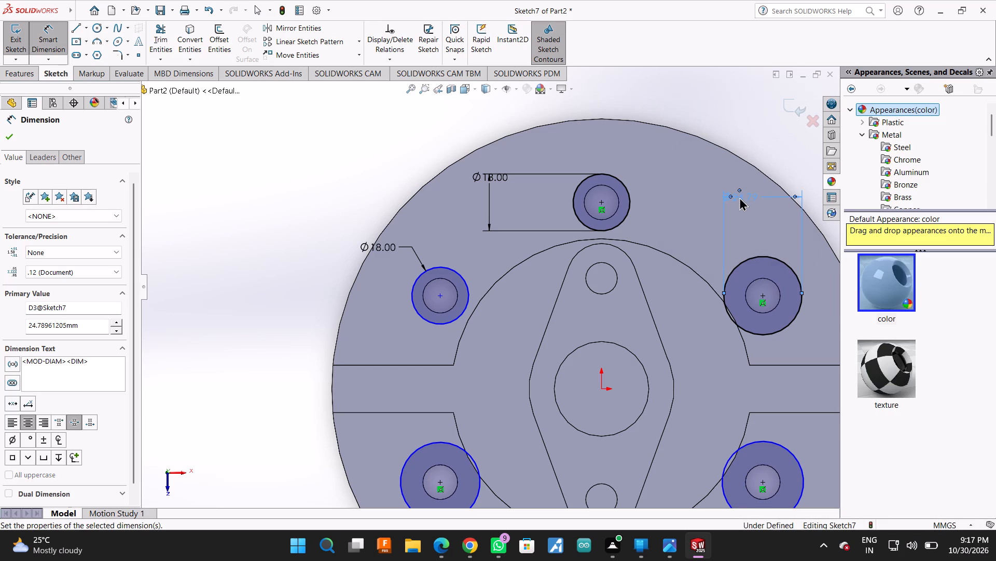
scroll(739, 197, "up", 4)
scroll(687, 263, "down", 4)
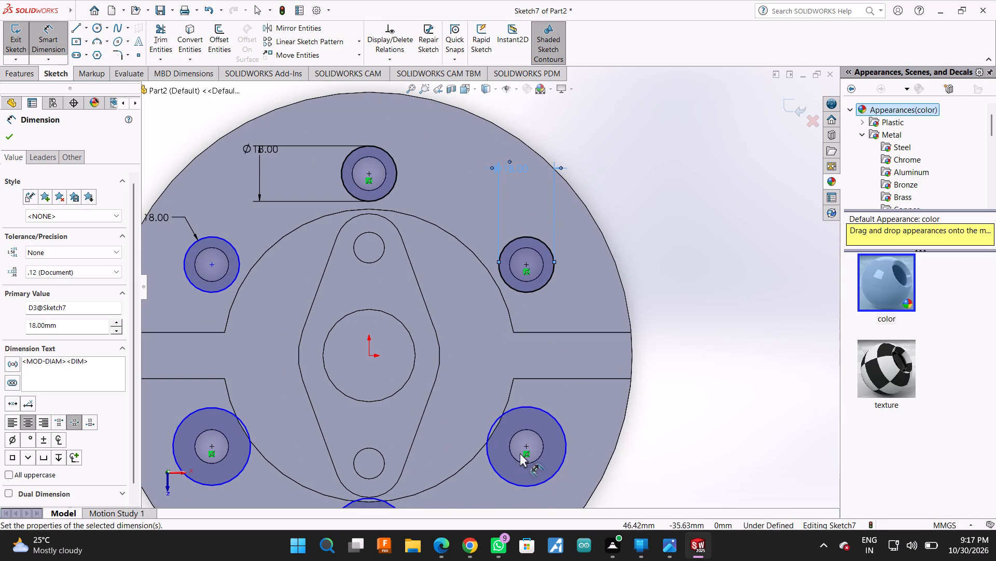
left_click(546, 415)
left_click(612, 411)
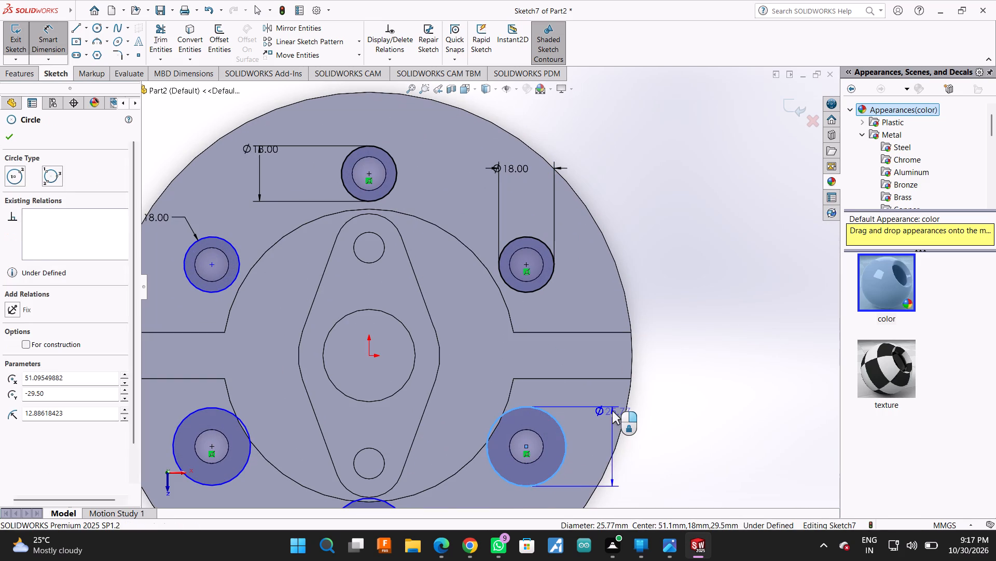
type("19")
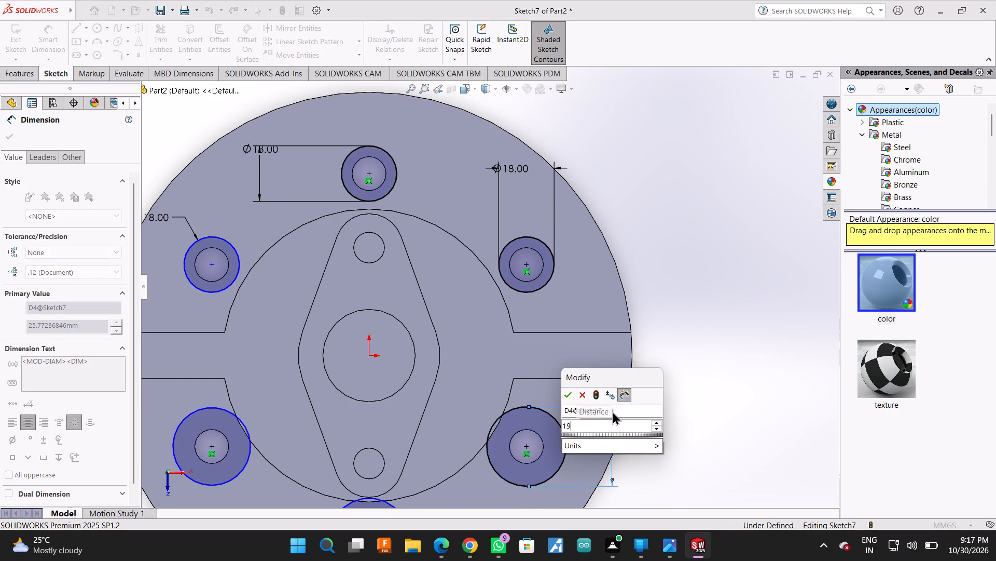
key("BackSpace")
key("8")
key("Return")
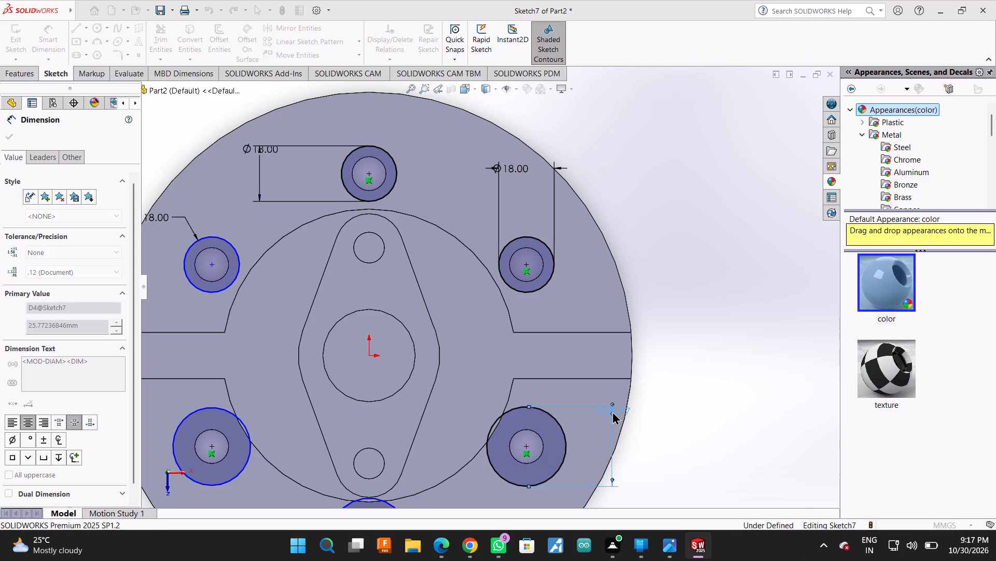
Dimension the circle around the bottom hole to 18 mm diameter.
scroll(655, 449, "up", 1)
scroll(563, 425, "up", 2)
scroll(491, 424, "down", 1)
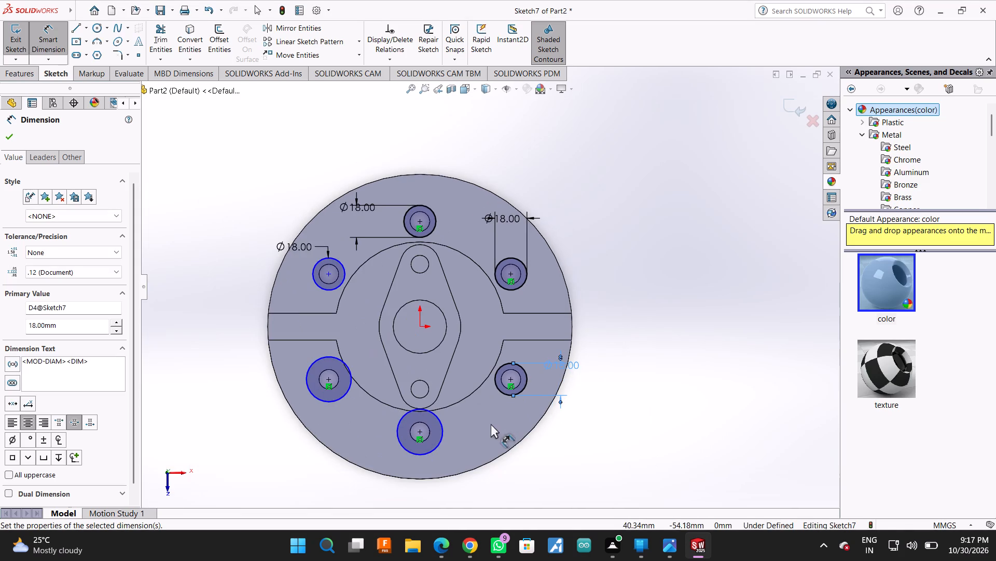
scroll(491, 424, "down", 1)
left_click(412, 429)
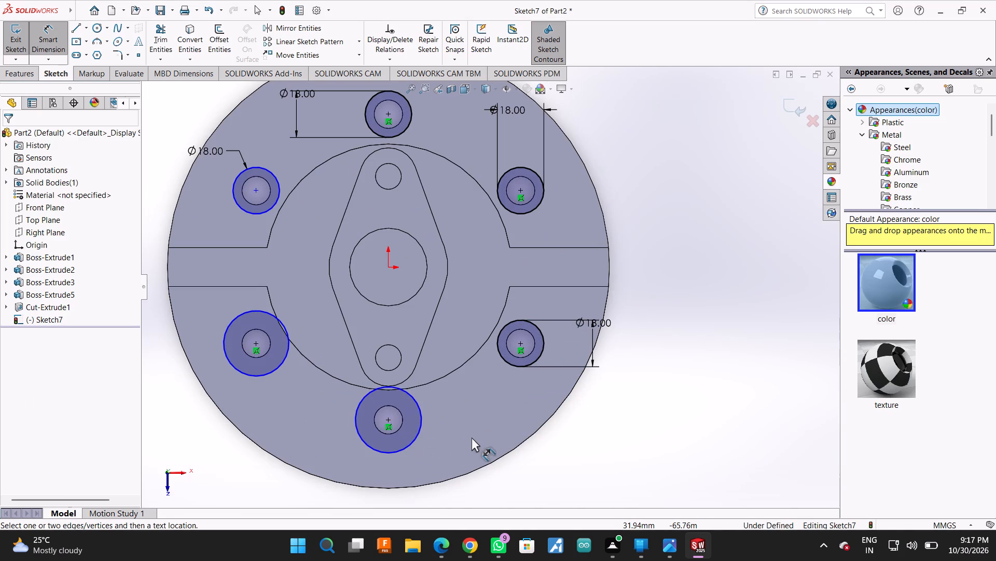
left_click(419, 423)
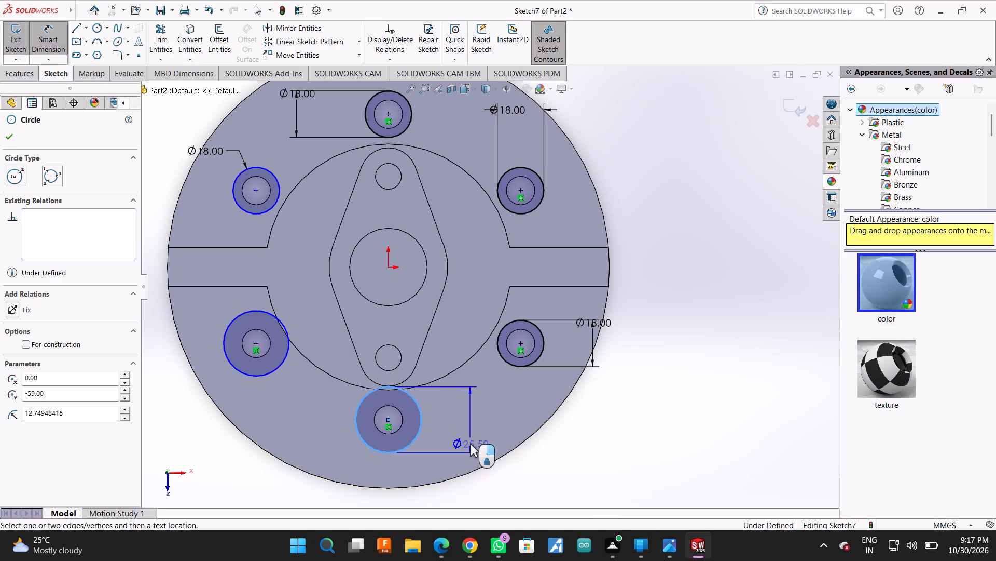
left_click(470, 444)
type("18")
key("Return")
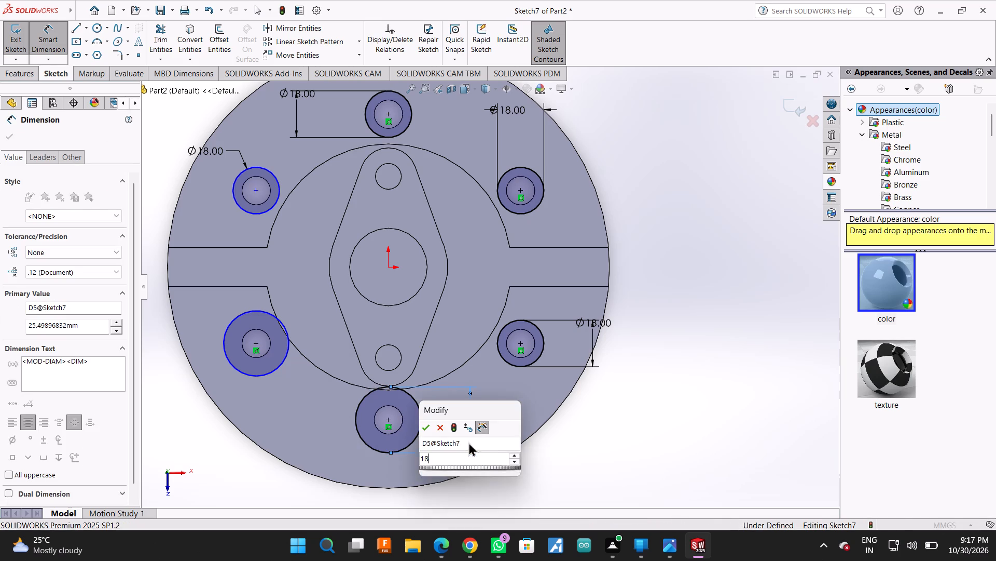
Dimension the circle around the lower-left hole to 18 mm diameter and finish dimensioning.
scroll(259, 344, "down", 2)
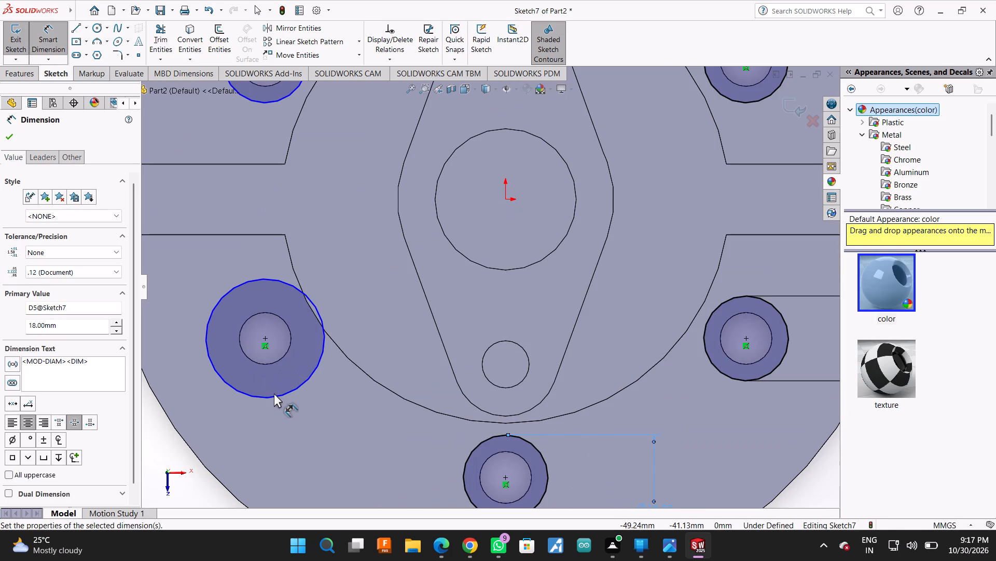
left_click(276, 394)
left_click(301, 435)
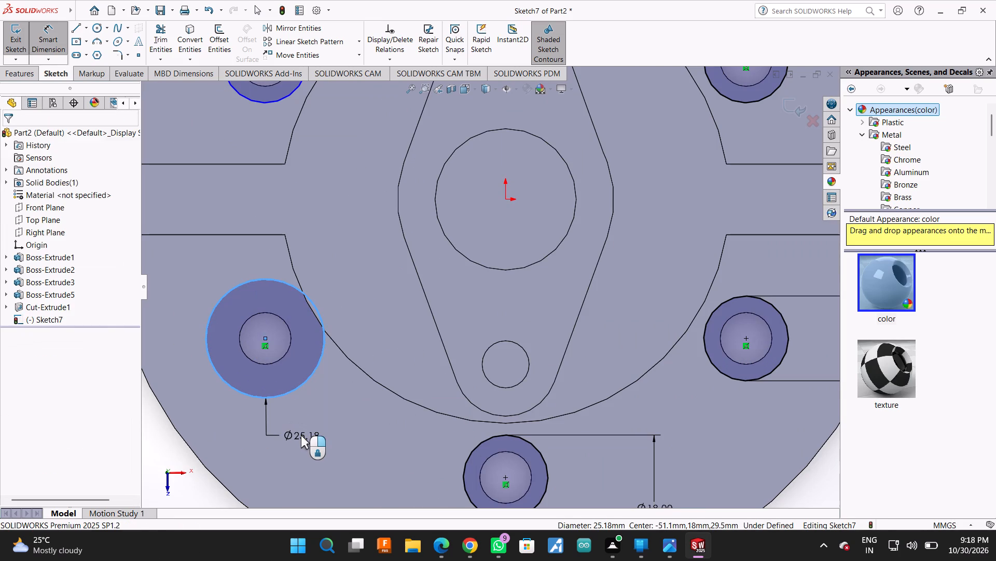
key("1")
key("8")
key("Return")
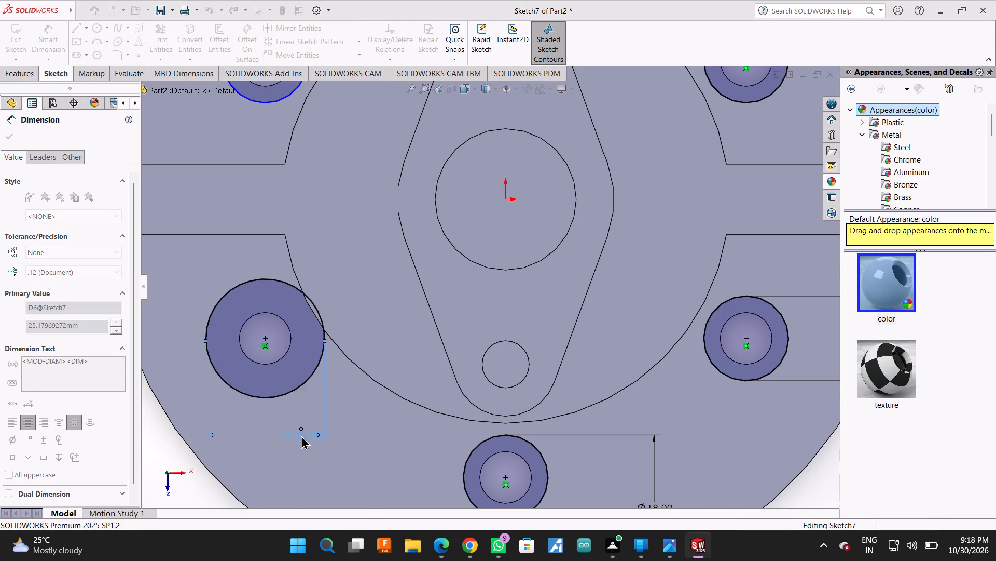
scroll(302, 436, "up", 1)
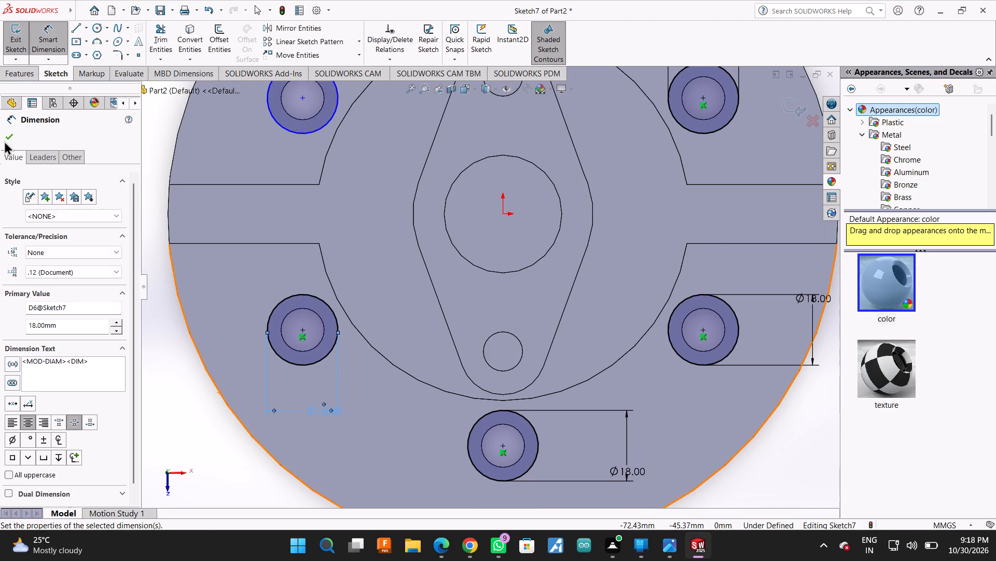
left_click(5, 136)
scroll(299, 289, "up", 1)
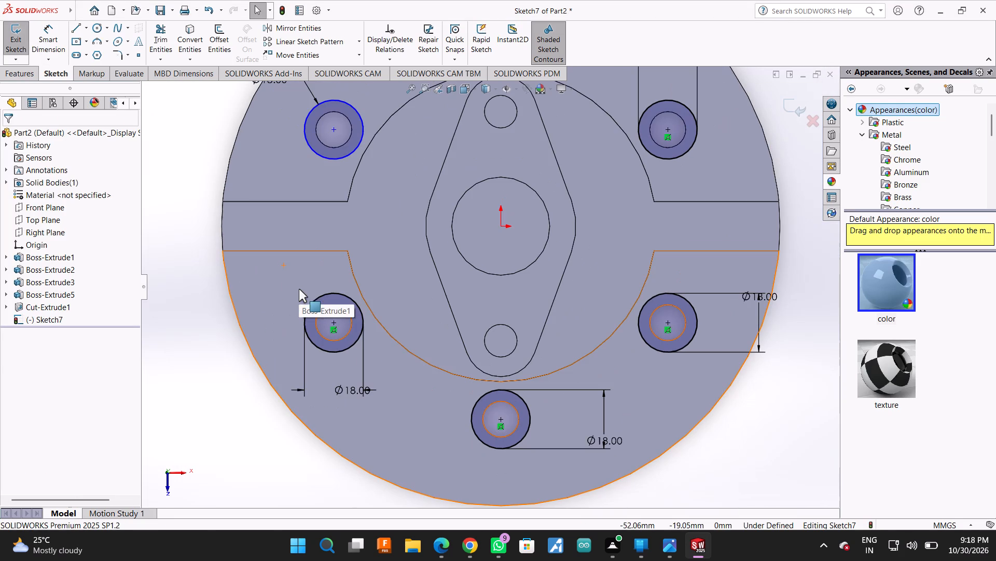
Cut-extrude the six 18 mm circles into the disc as a blind cut 11 mm deep.
left_click(23, 74)
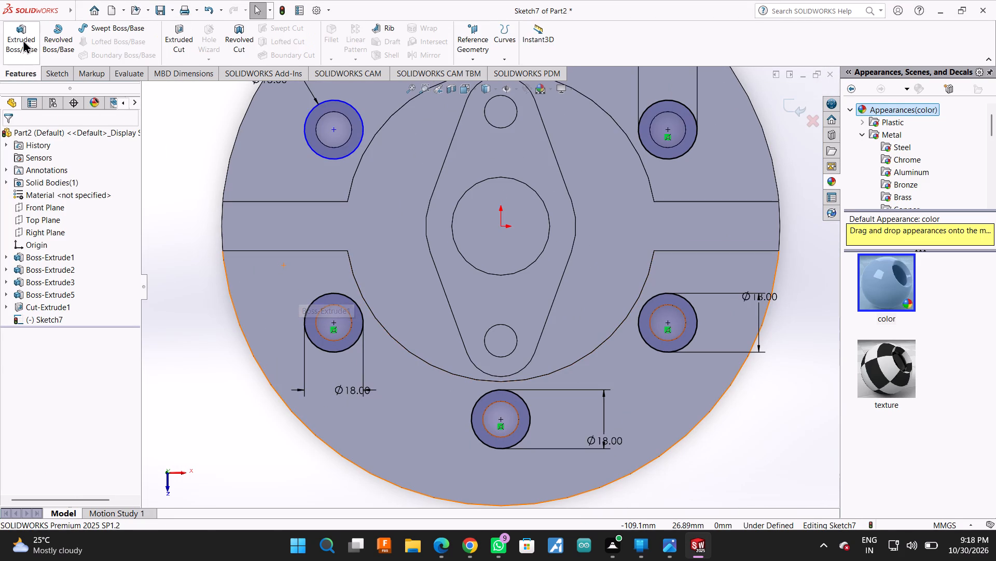
left_click(23, 39)
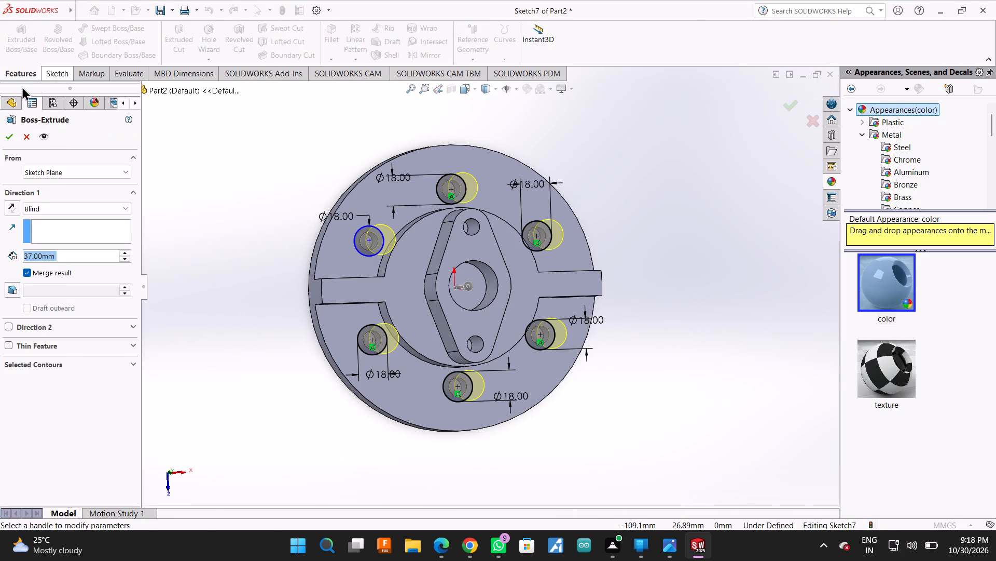
left_click(27, 133)
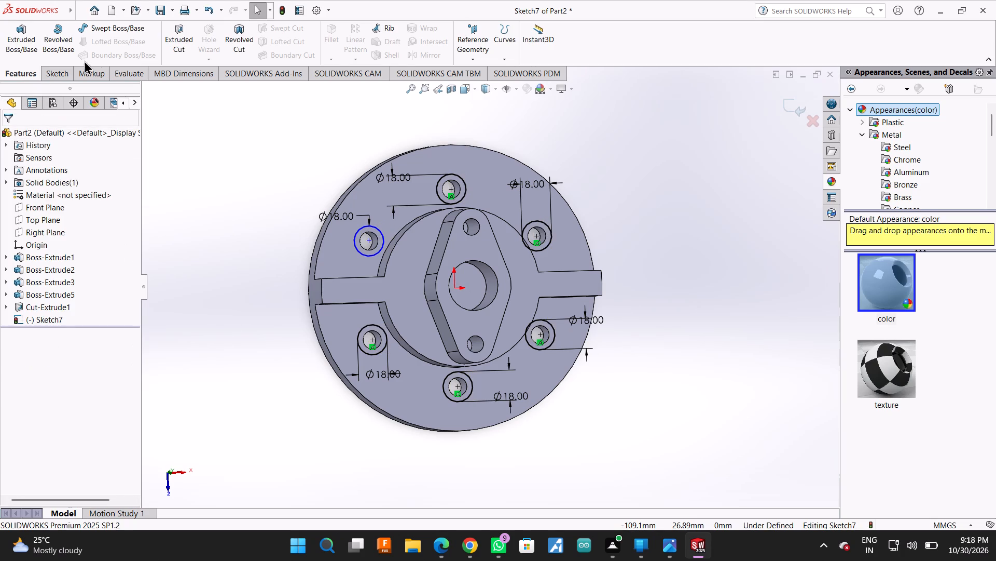
left_click(171, 35)
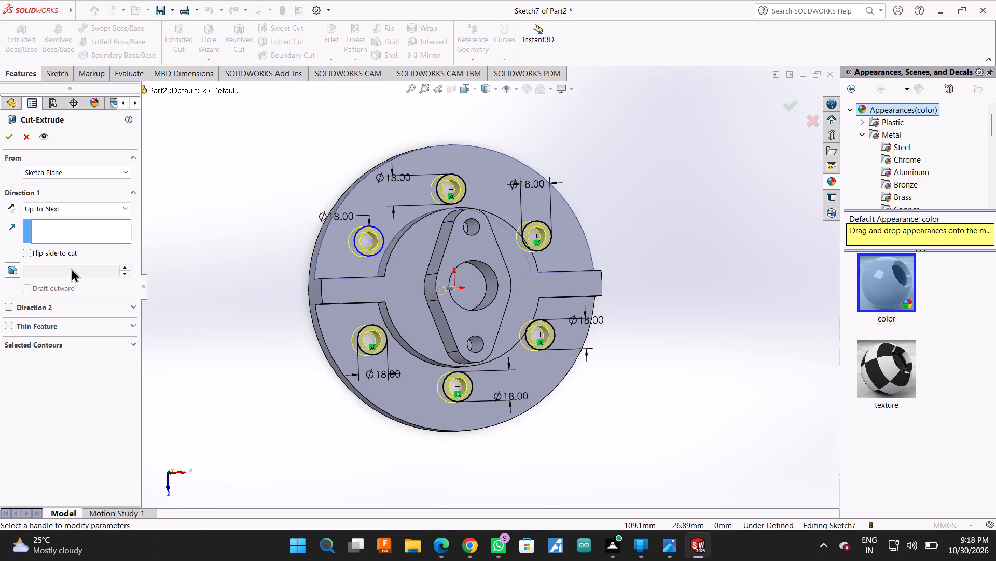
left_click(53, 210)
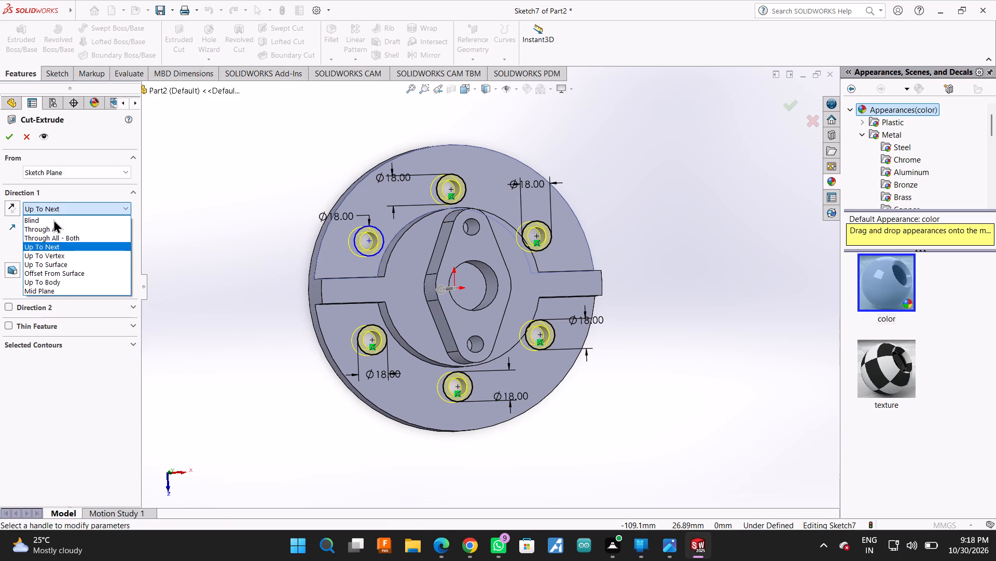
left_click(53, 219)
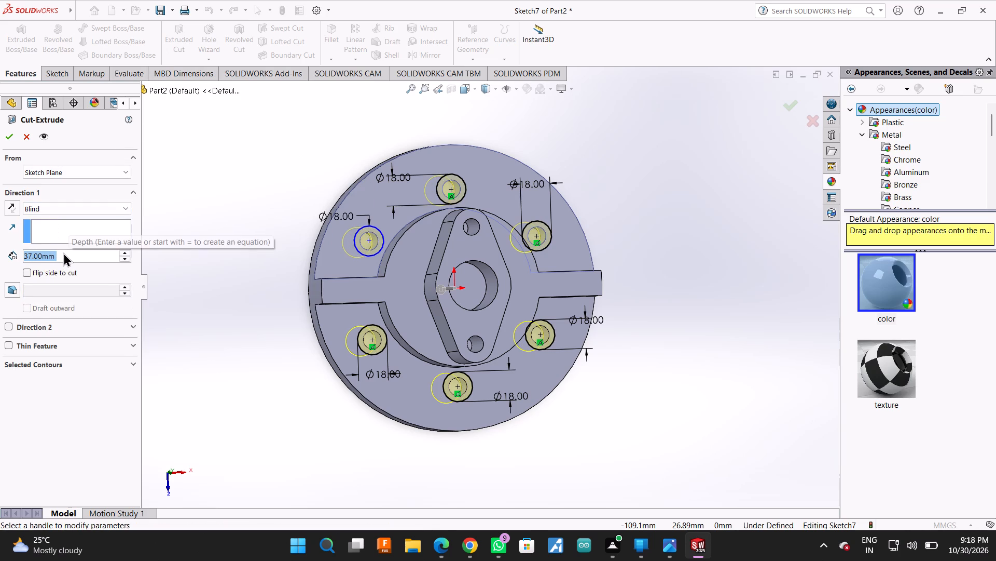
type("11")
key("Return")
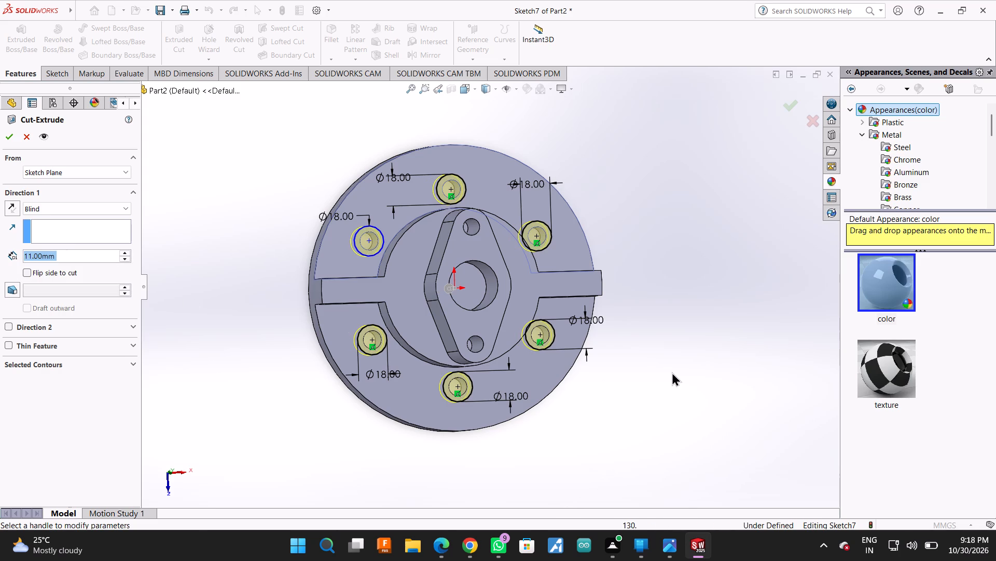
left_click(13, 133)
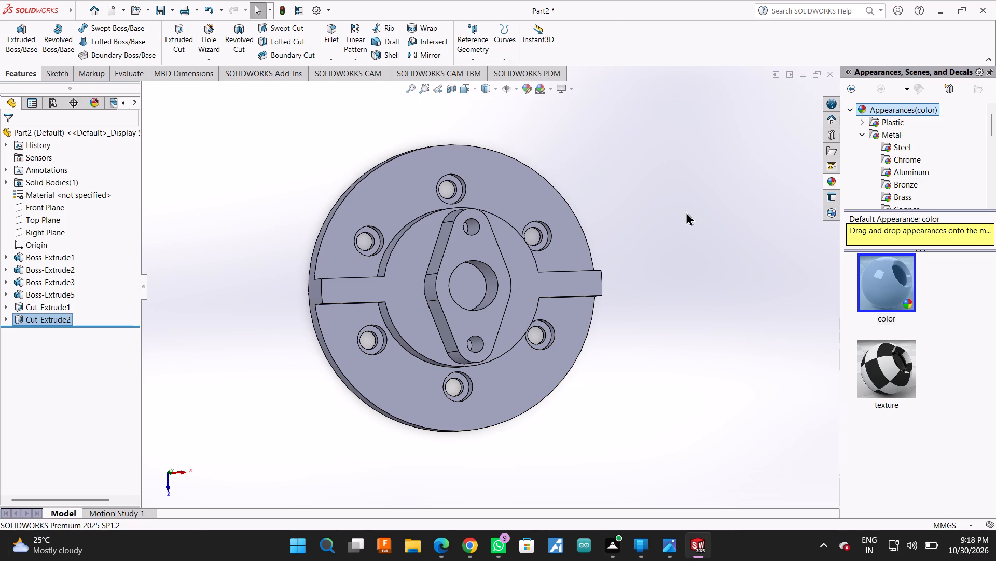
Examine the enlarged holes from the hub side and the underside of the disc.
right_click(648, 219)
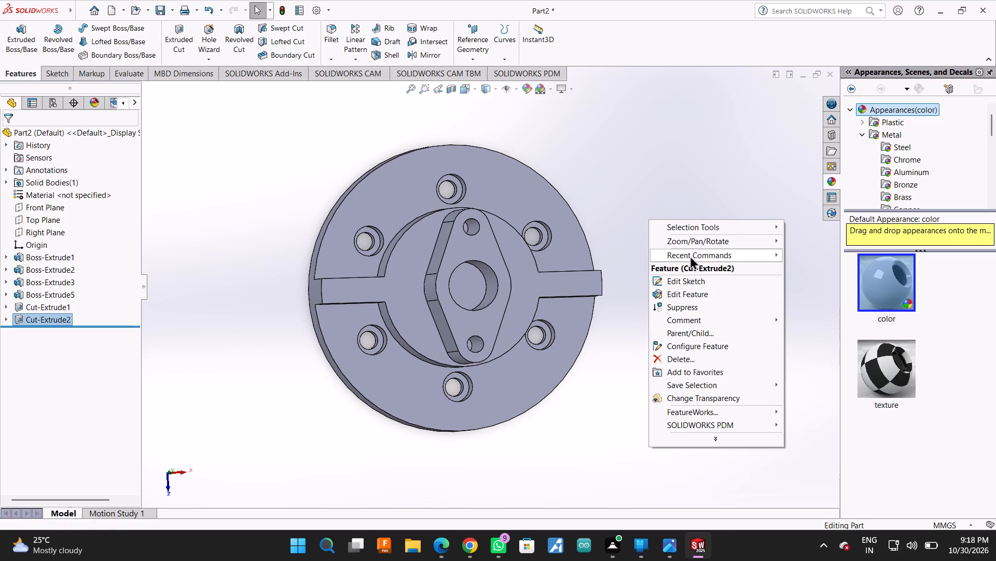
left_click(689, 241)
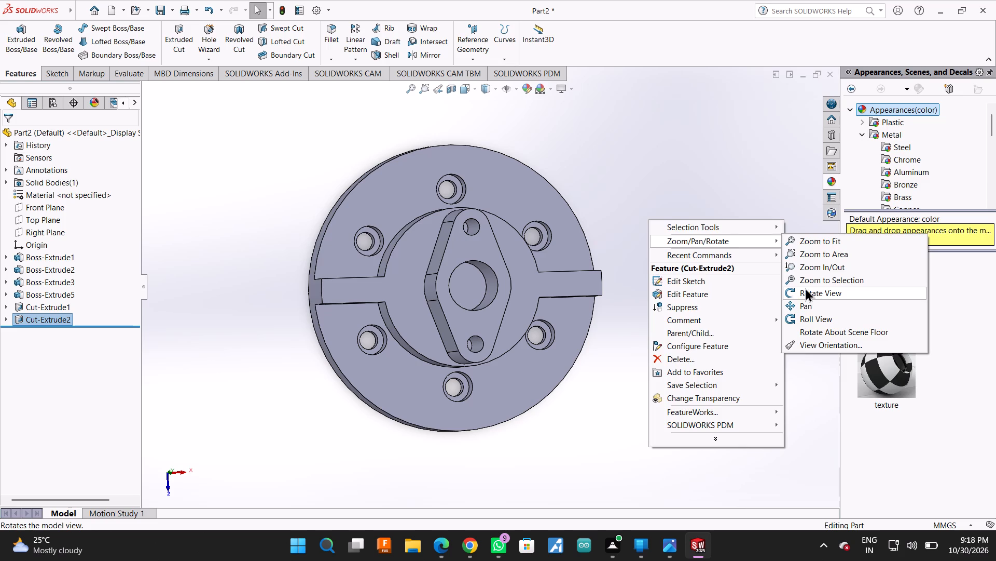
left_click(805, 288)
left_click_drag(747, 264, 778, 159)
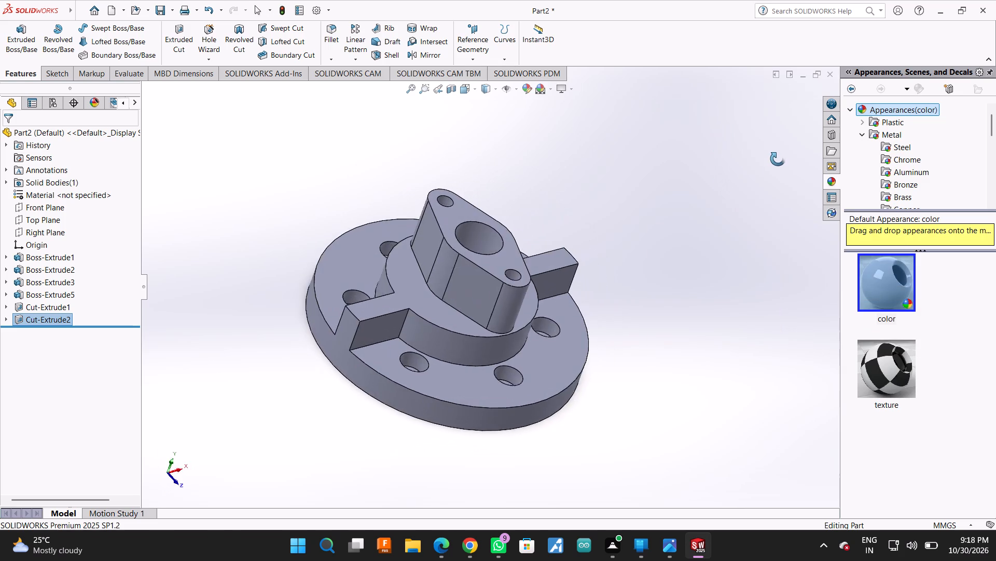
left_click_drag(778, 159, 614, 96)
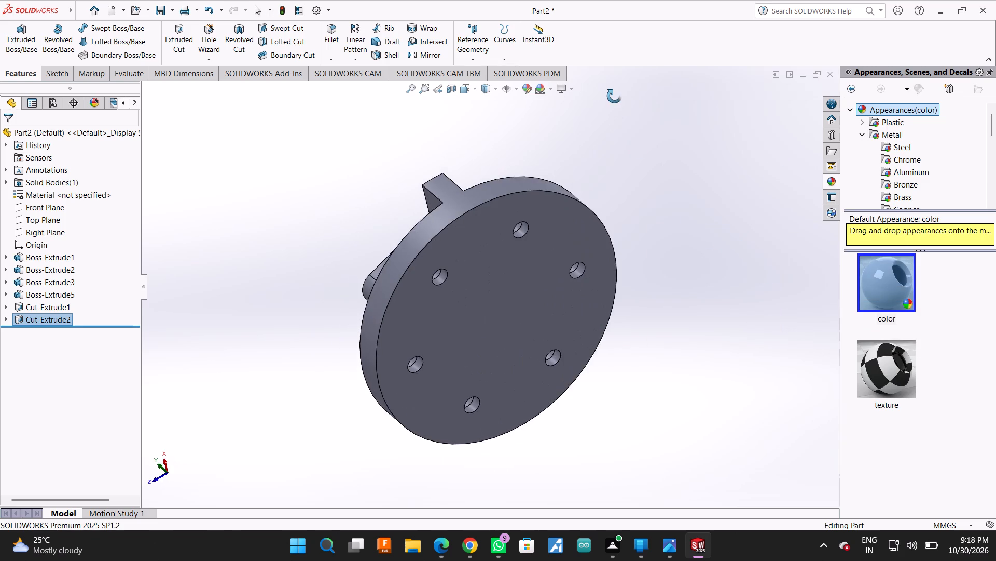
left_click_drag(614, 96, 756, 177)
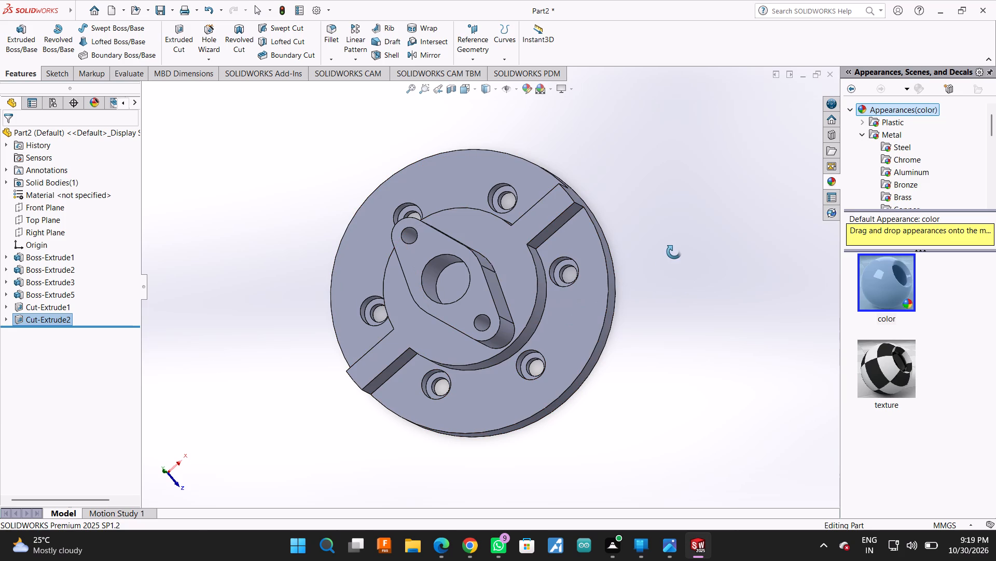
key("Escape")
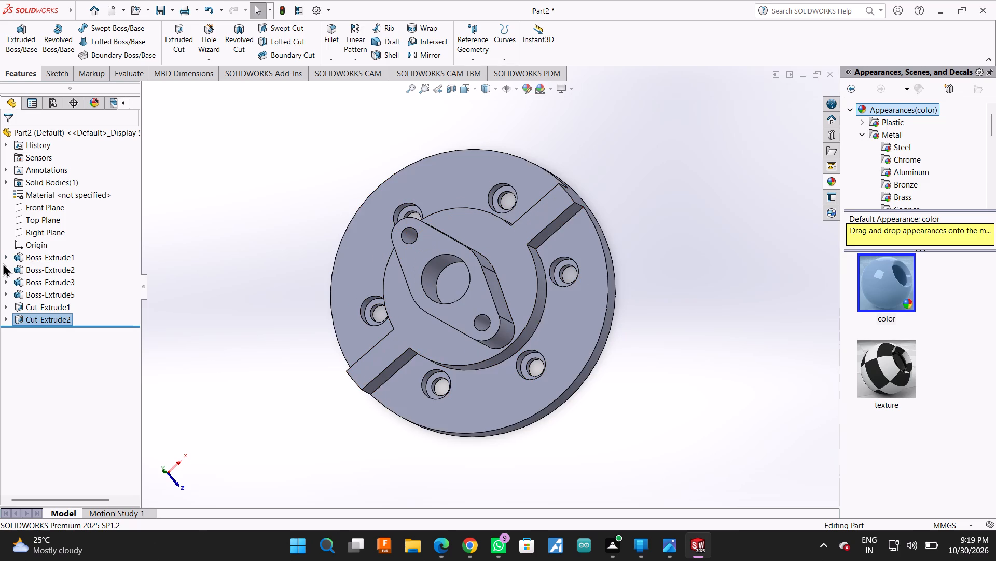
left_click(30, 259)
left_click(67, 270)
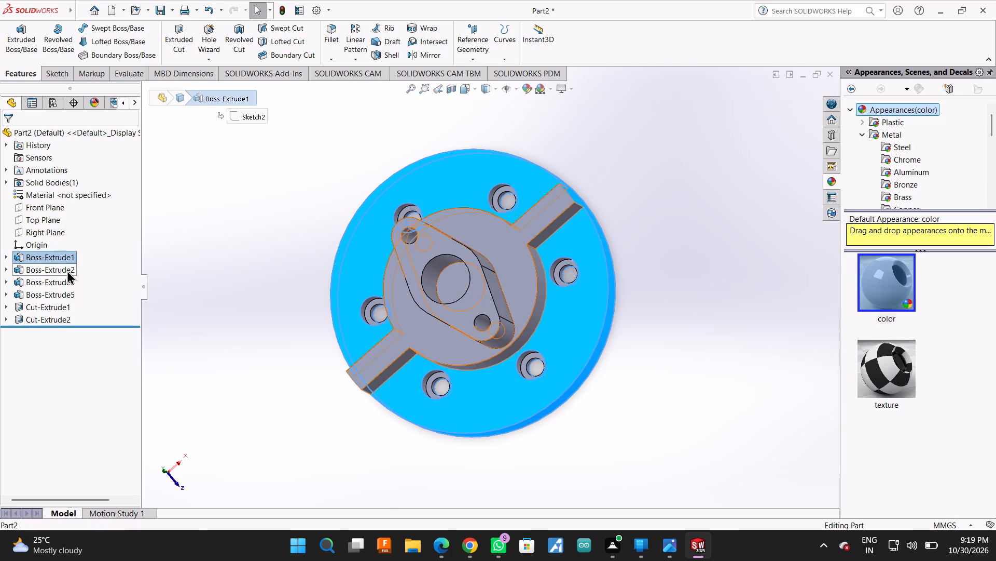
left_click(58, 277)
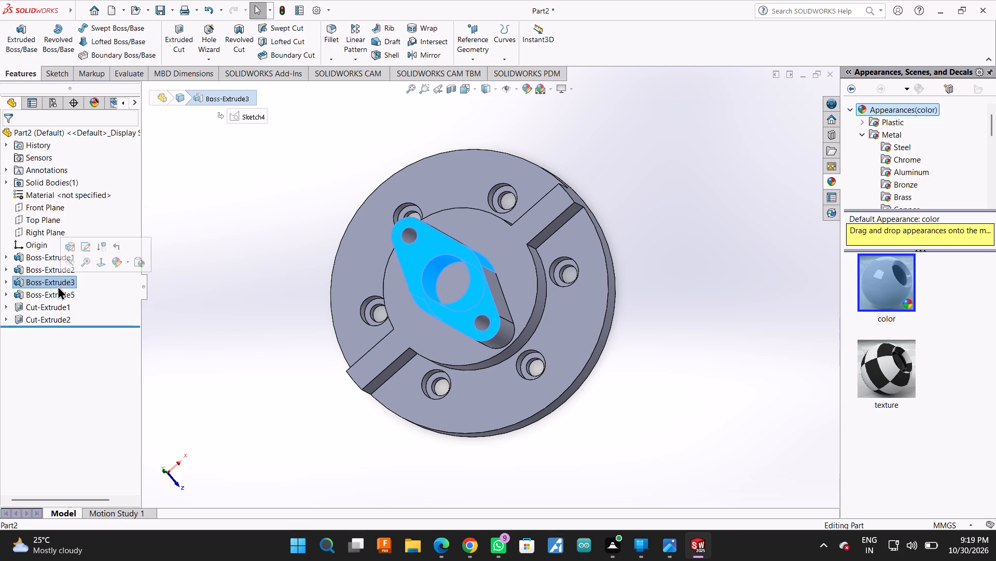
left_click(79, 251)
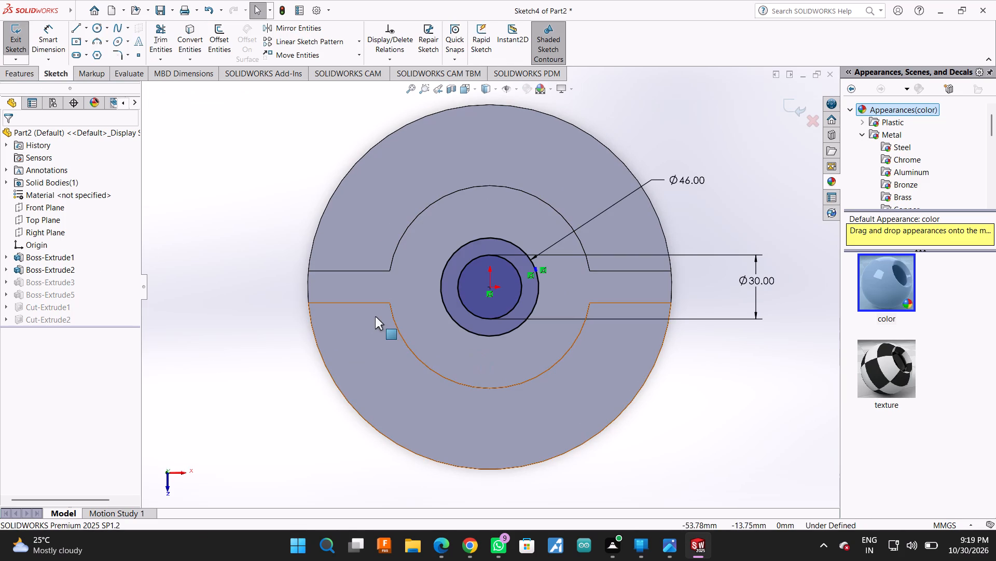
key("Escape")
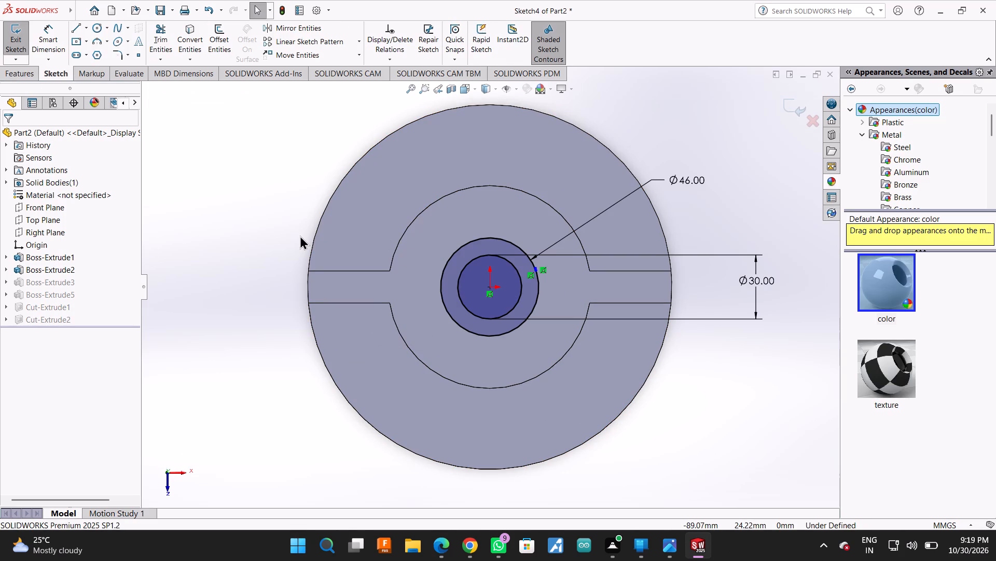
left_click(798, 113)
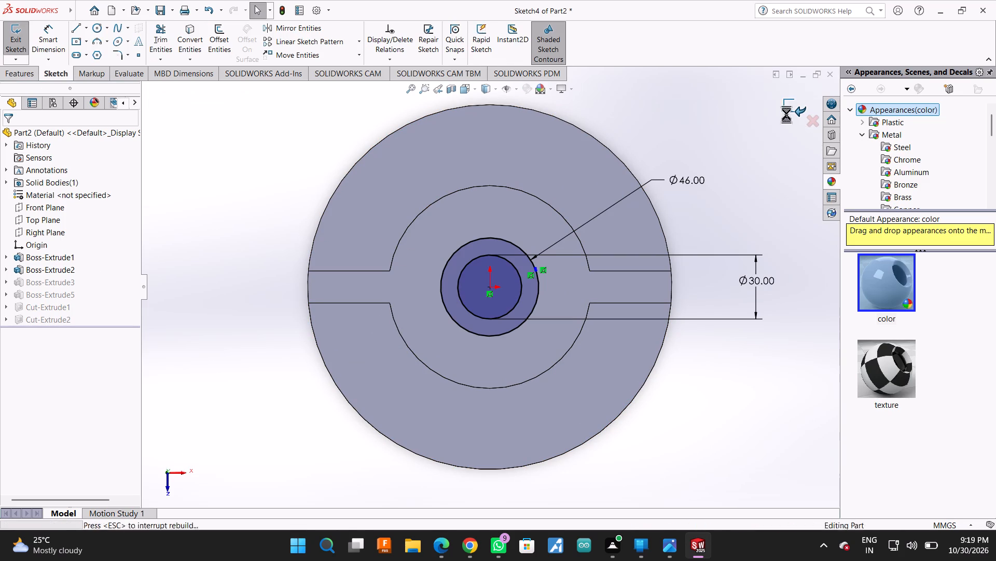
Edit the sketch of the hub's lugs, trim away both small hole circles, and exit the sketch.
left_click(47, 290)
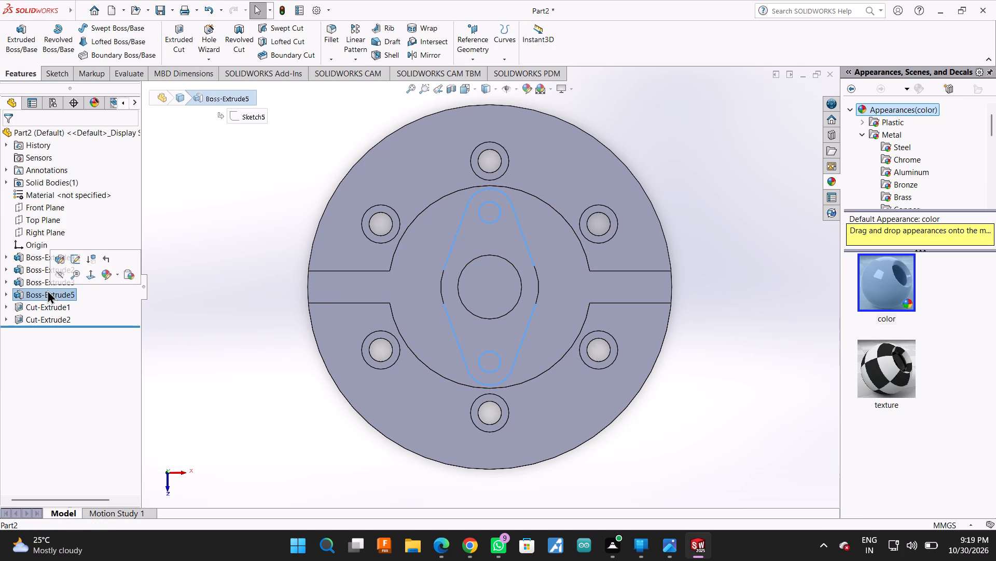
left_click(72, 260)
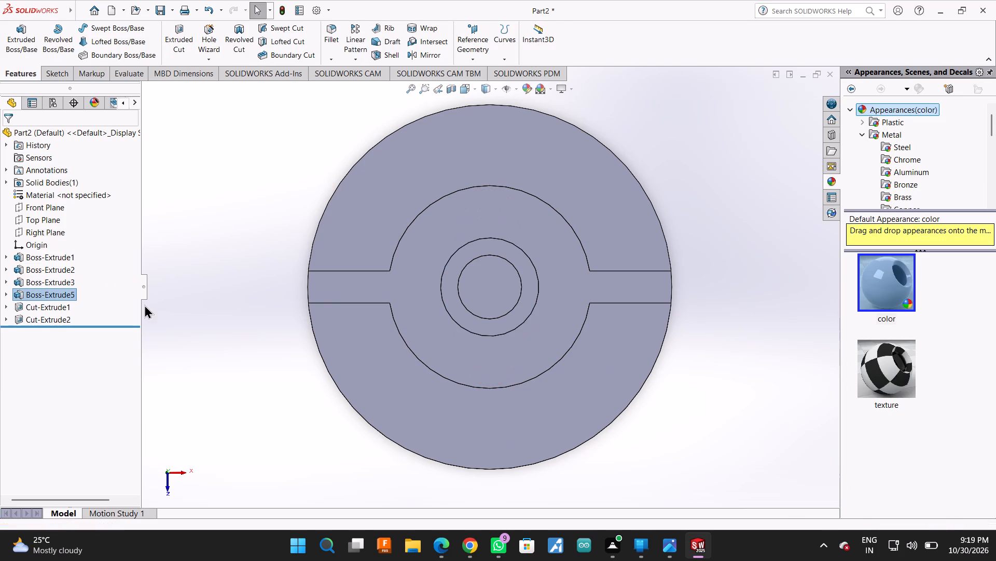
scroll(497, 275, "down", 3)
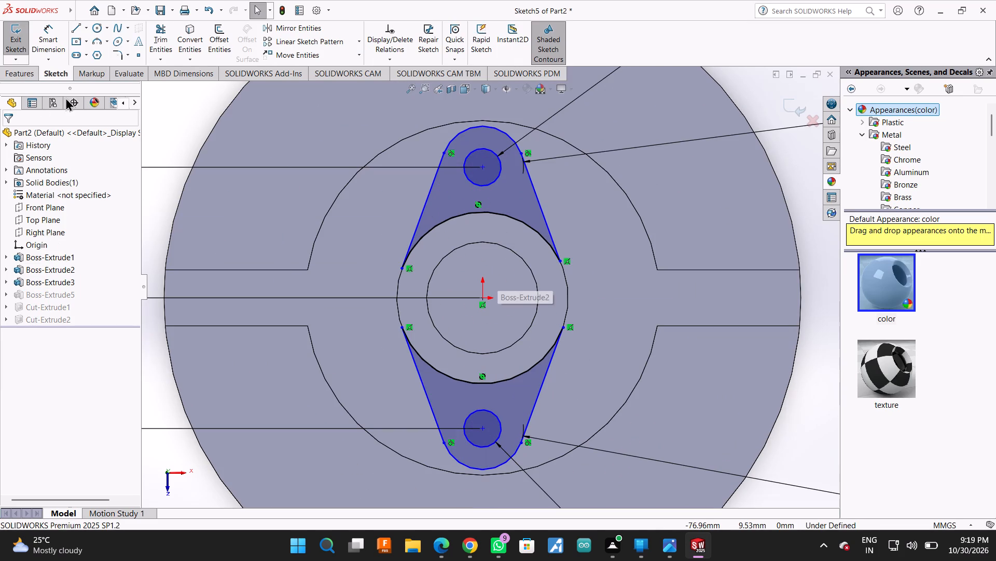
left_click(159, 35)
left_click_drag(477, 149, 485, 175)
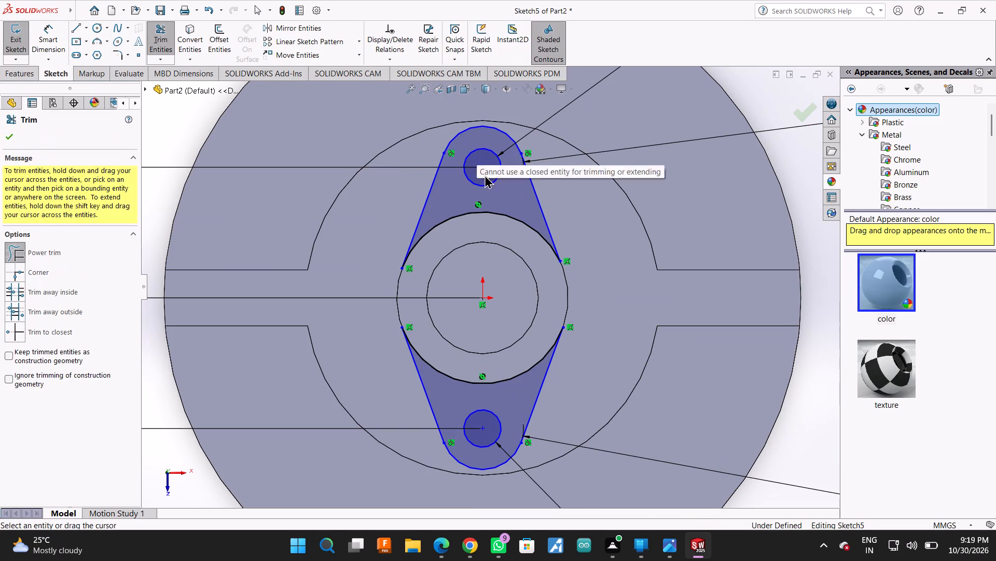
left_click_drag(485, 175, 487, 183)
left_click_drag(466, 142, 486, 203)
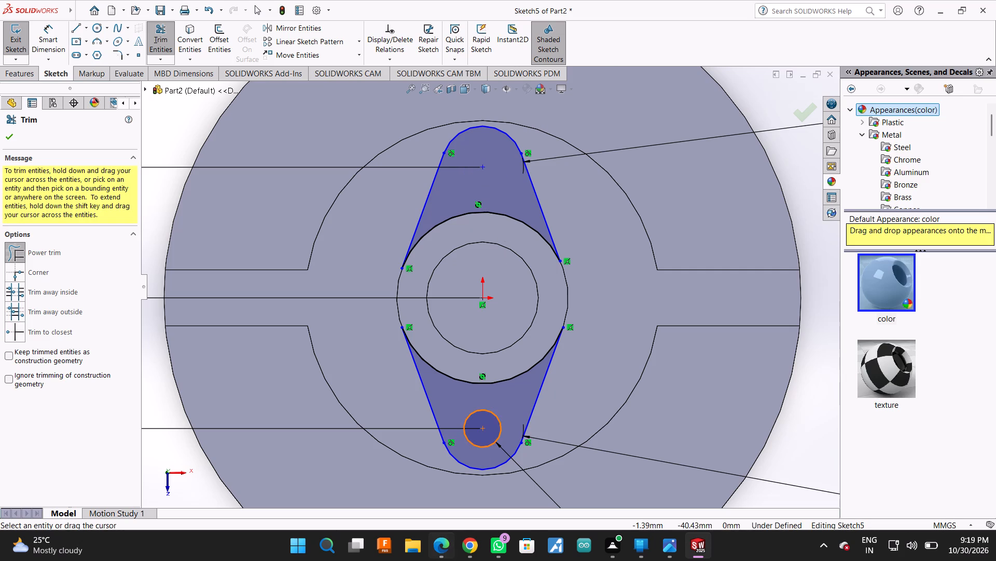
left_click_drag(454, 405, 485, 433)
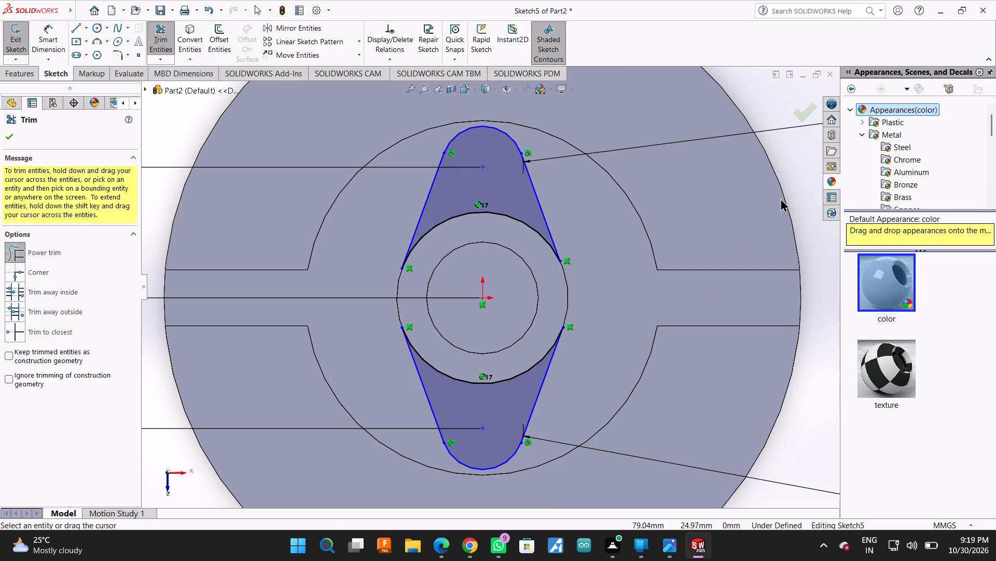
left_click(797, 110)
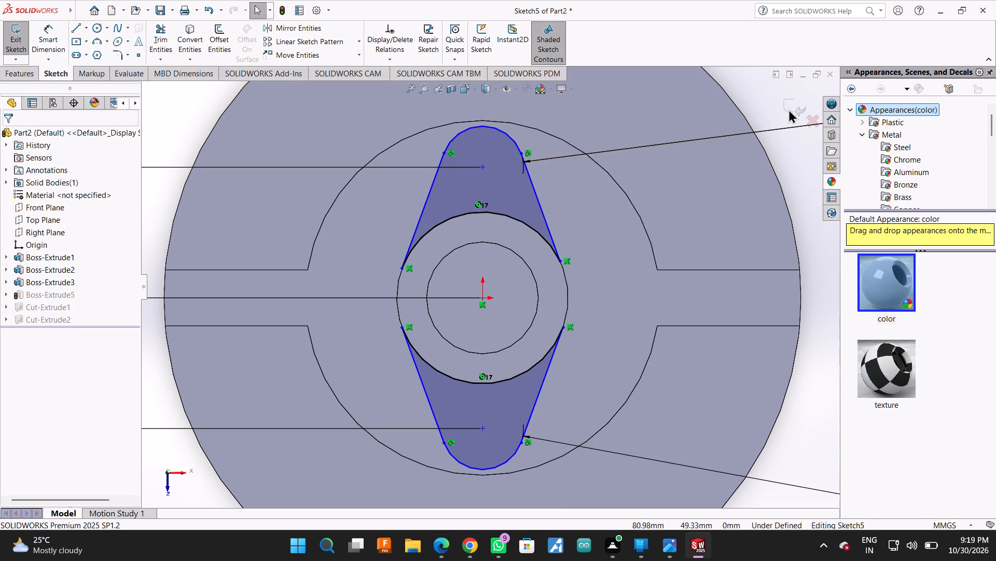
left_click(789, 109)
Examine the hub and its two lugs from an oblique angle.
scroll(776, 327, "up", 2)
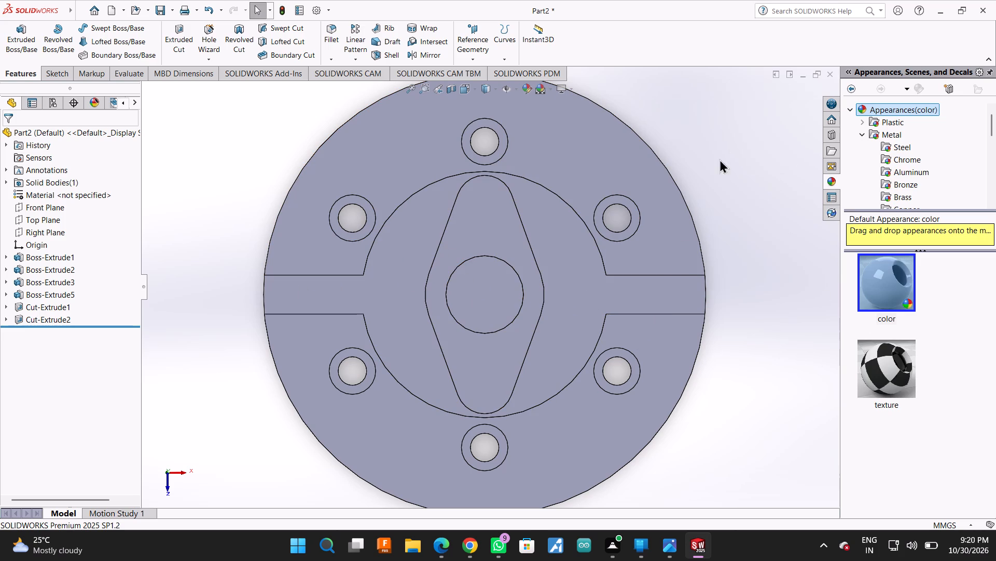
right_click(732, 168)
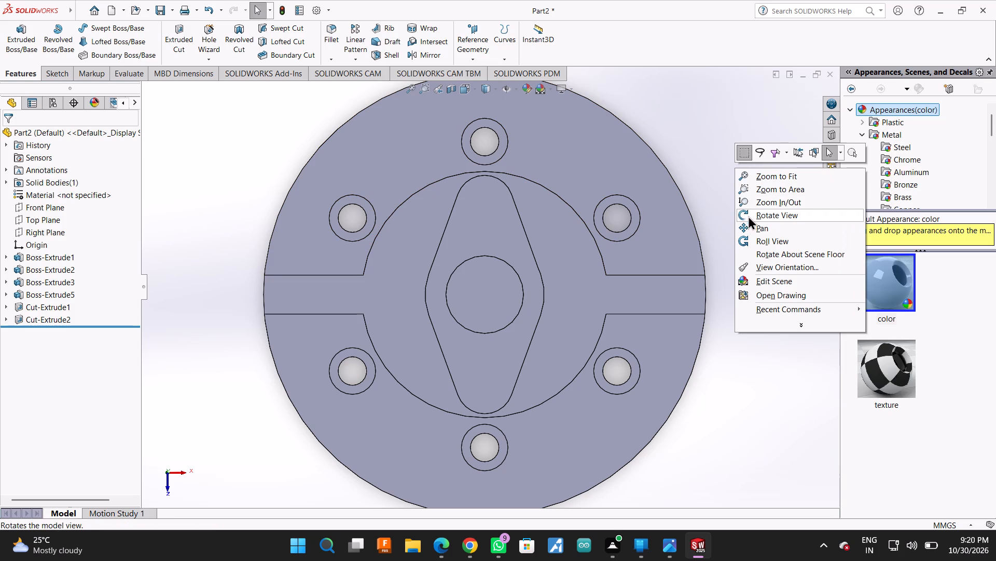
left_click(748, 216)
left_click_drag(749, 220, 744, 122)
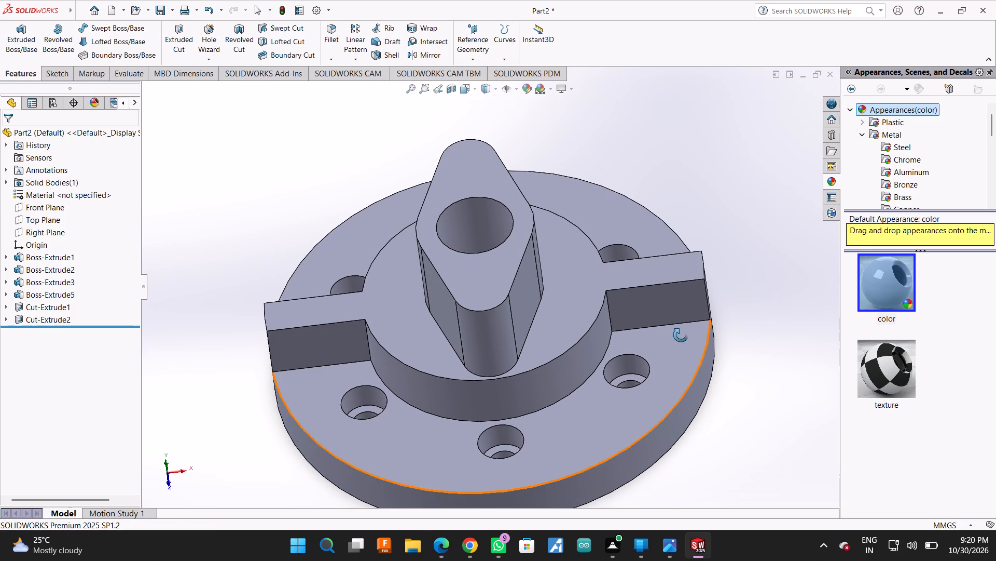
key("Escape")
key("Escape")
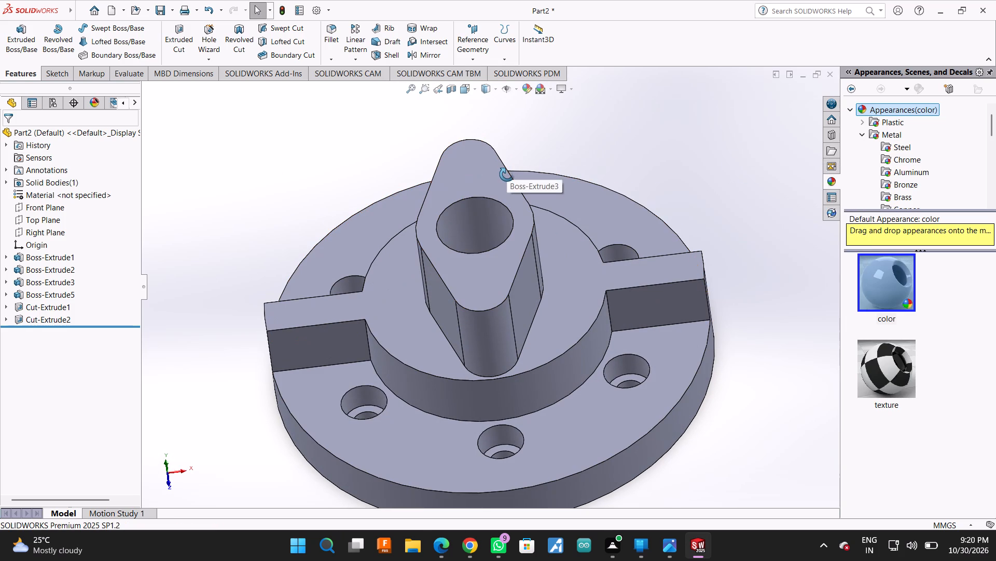
key("Escape")
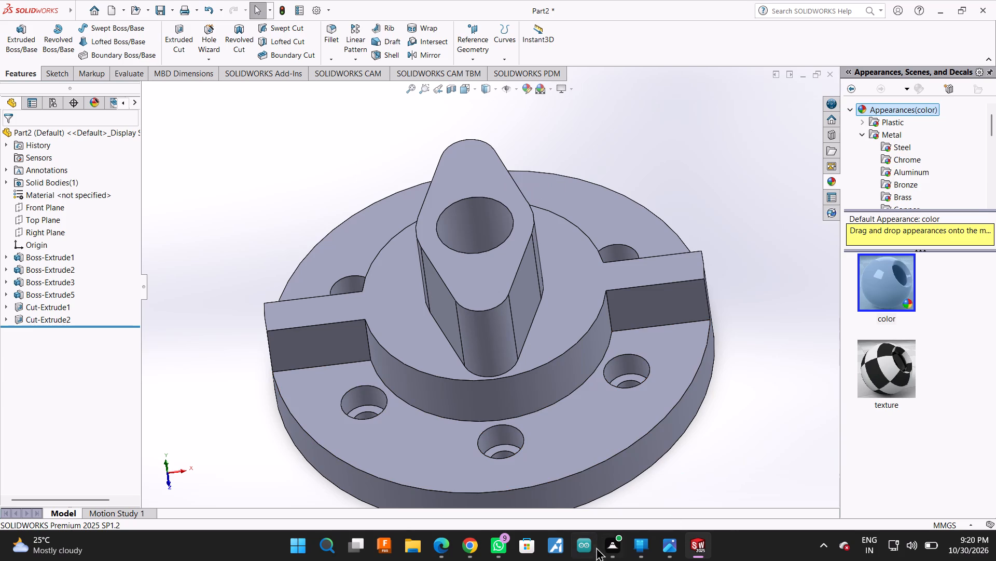
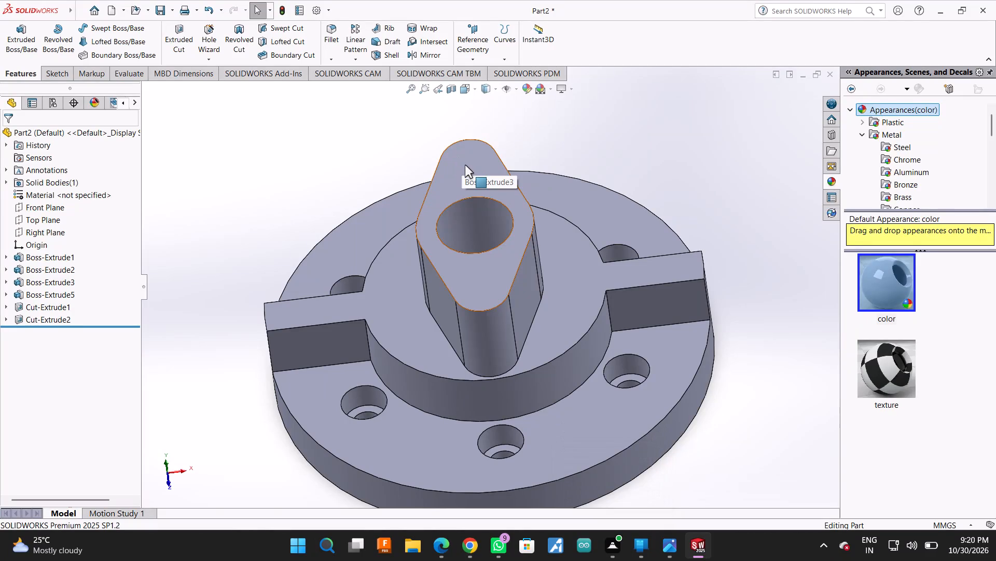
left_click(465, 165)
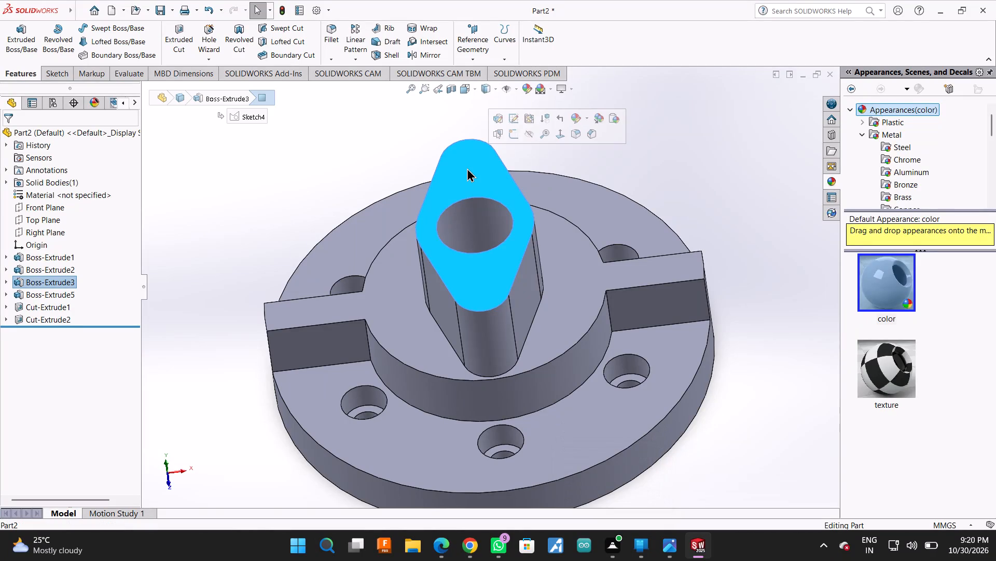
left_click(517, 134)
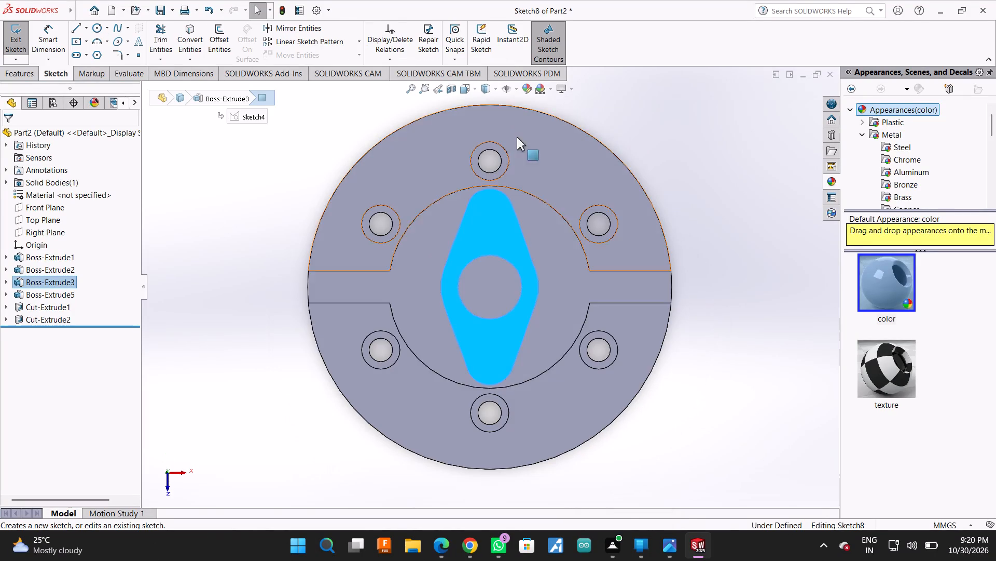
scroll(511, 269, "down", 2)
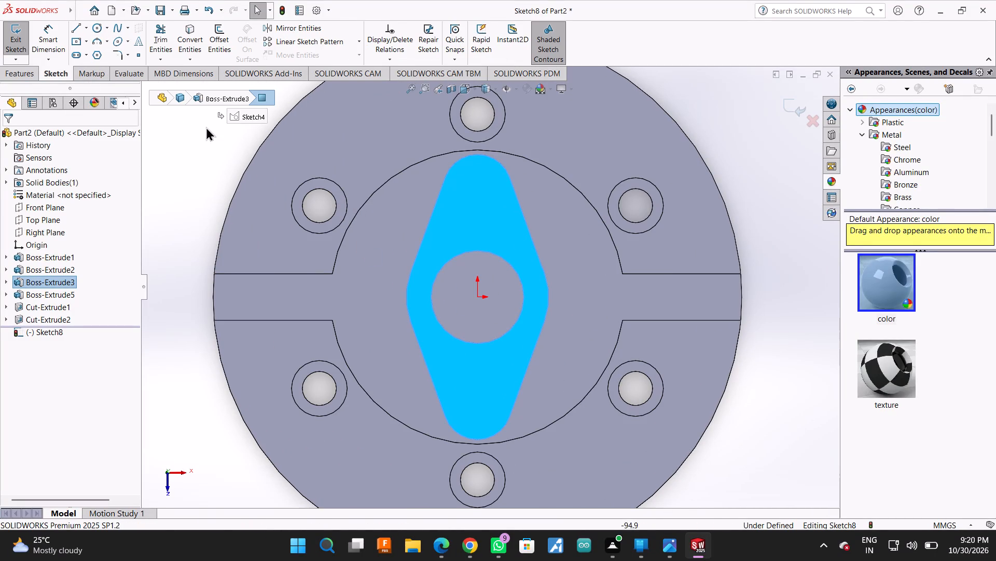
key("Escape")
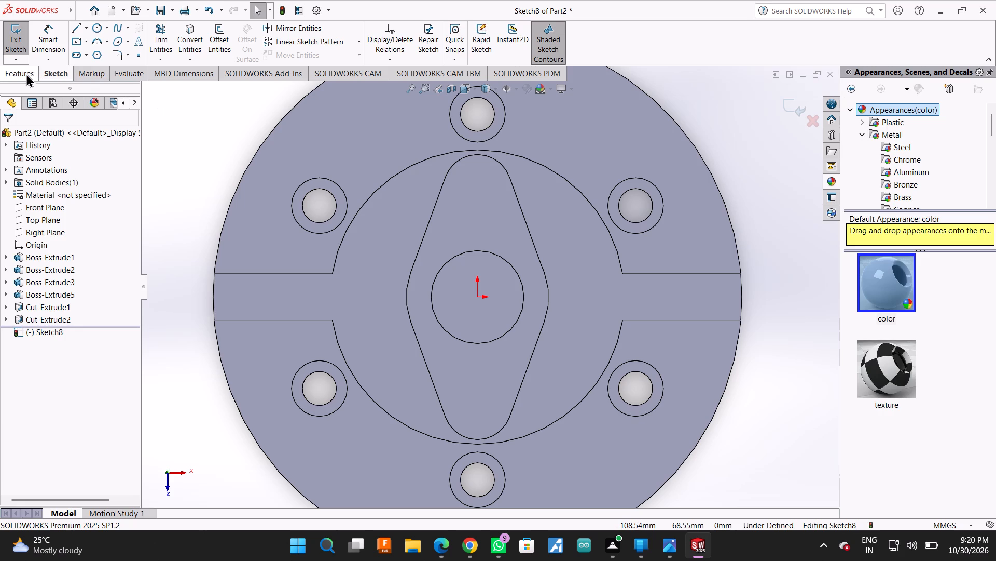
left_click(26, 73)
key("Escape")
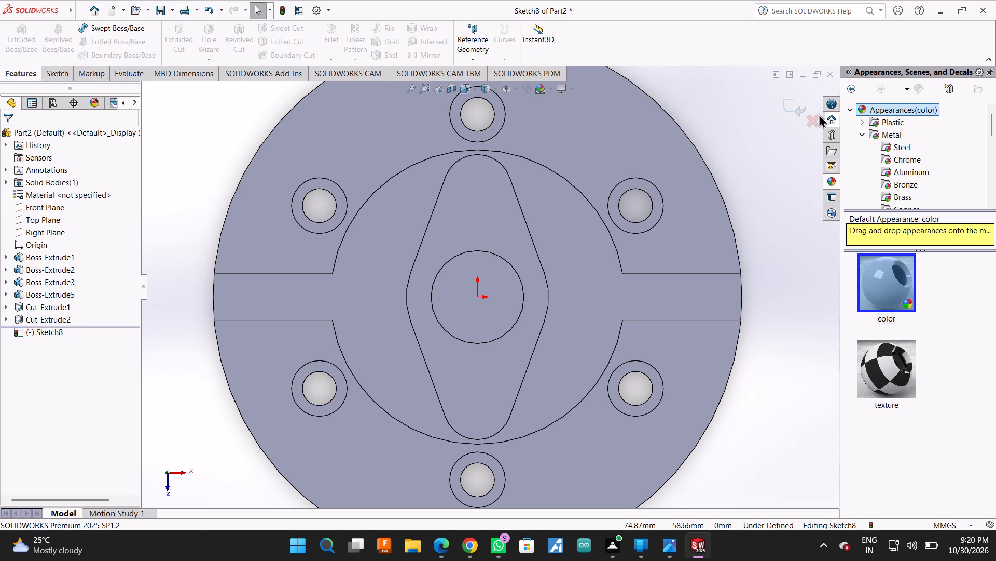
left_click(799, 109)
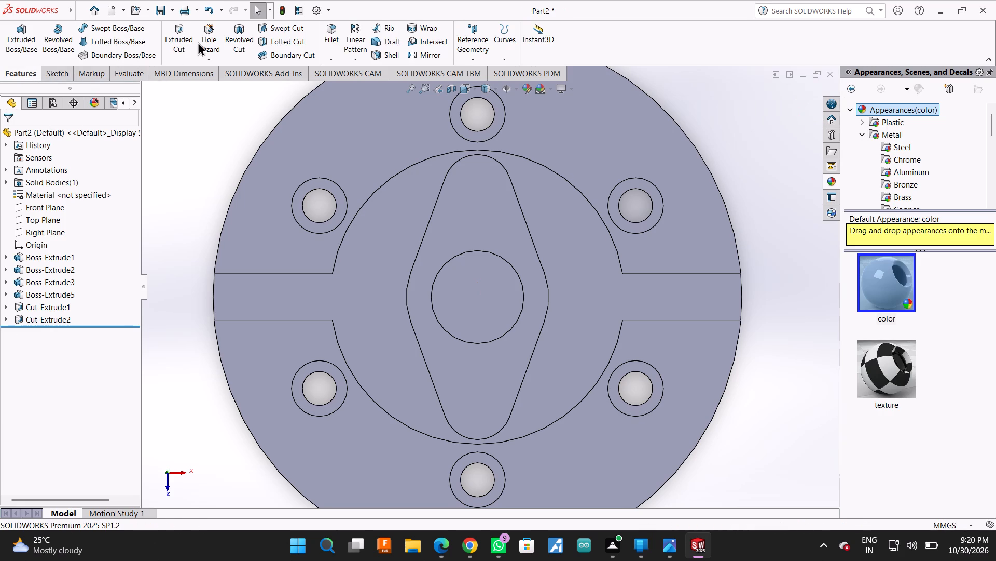
Start a Hole Wizard feature with the plain Hole type, using Drill sizes.
left_click(203, 35)
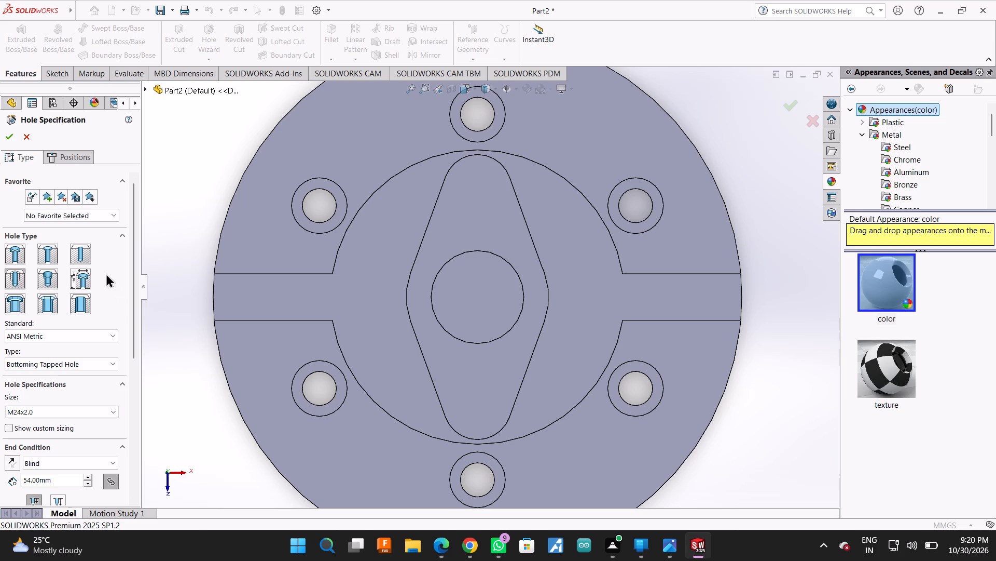
left_click(79, 253)
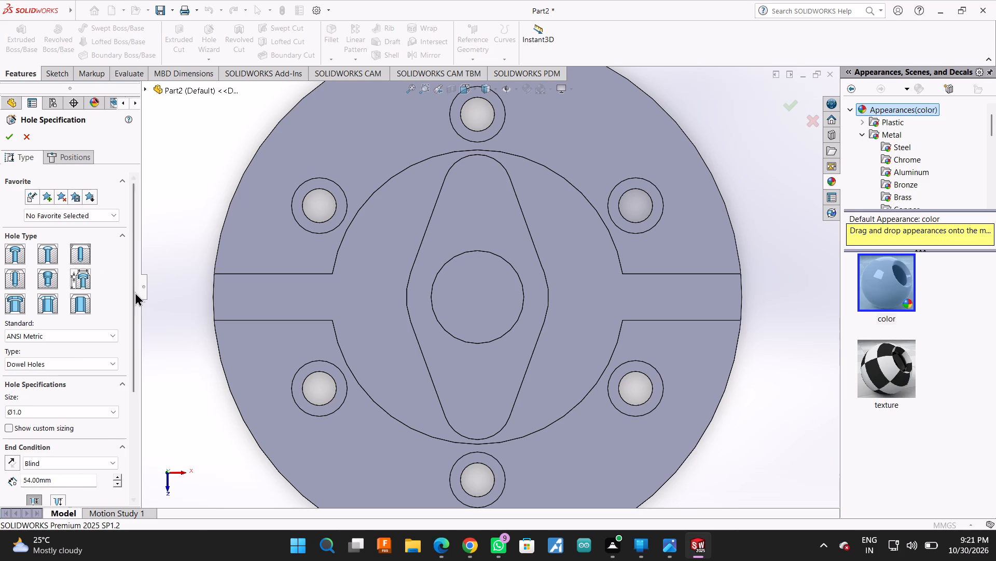
left_click(86, 257)
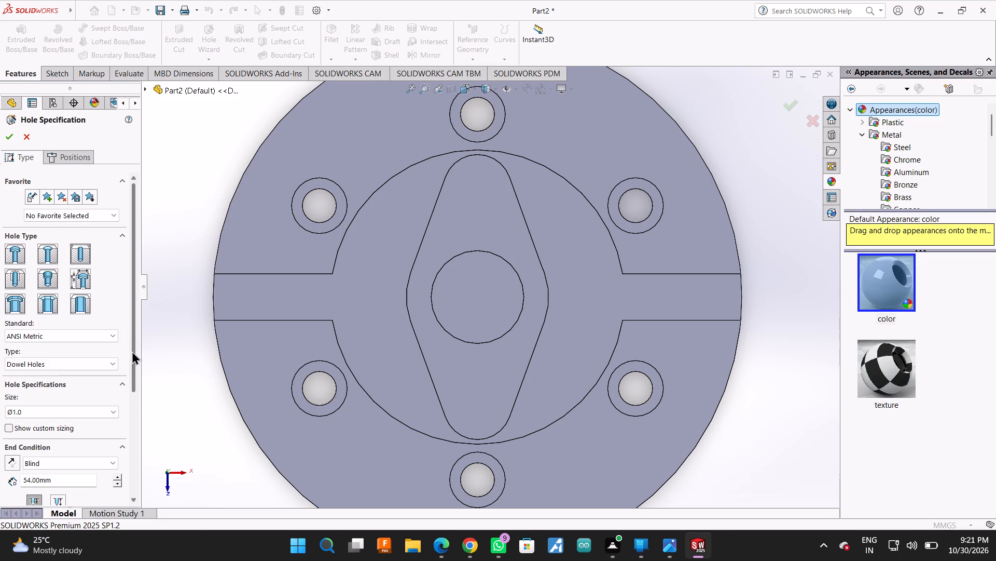
left_click(95, 360)
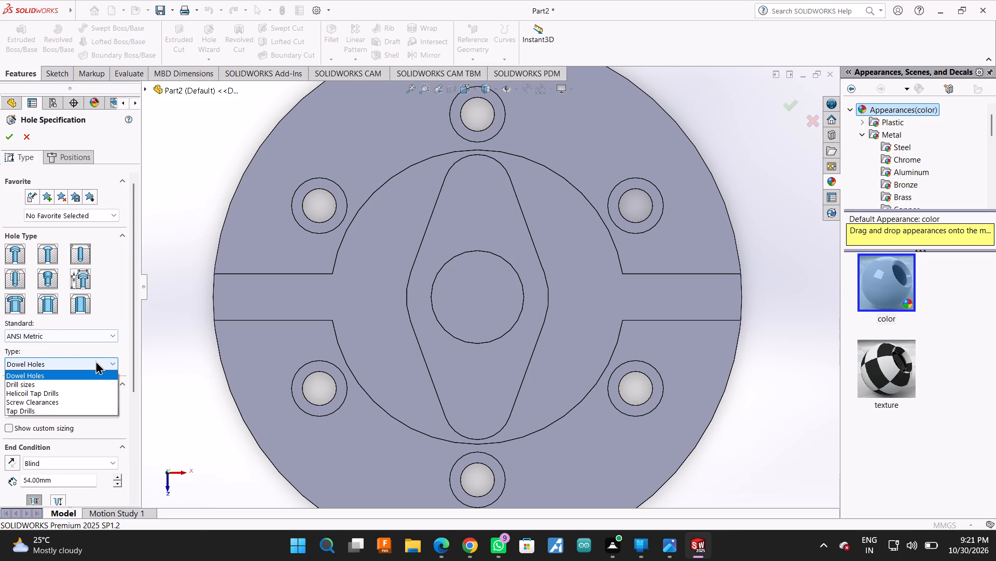
left_click(84, 383)
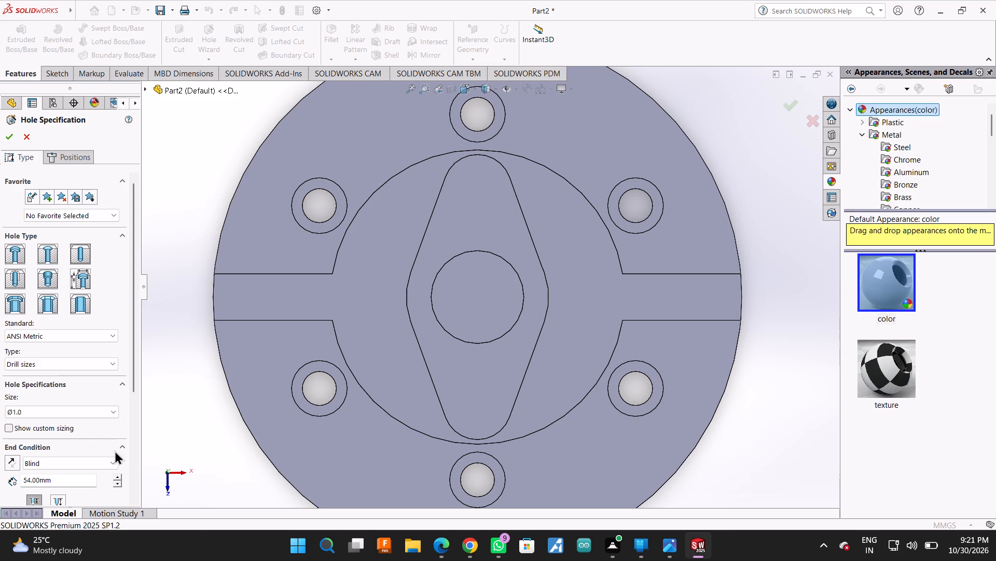
Set the drilled hole's size to Ø10.0.
left_click(100, 412)
scroll(58, 445, "down", 5)
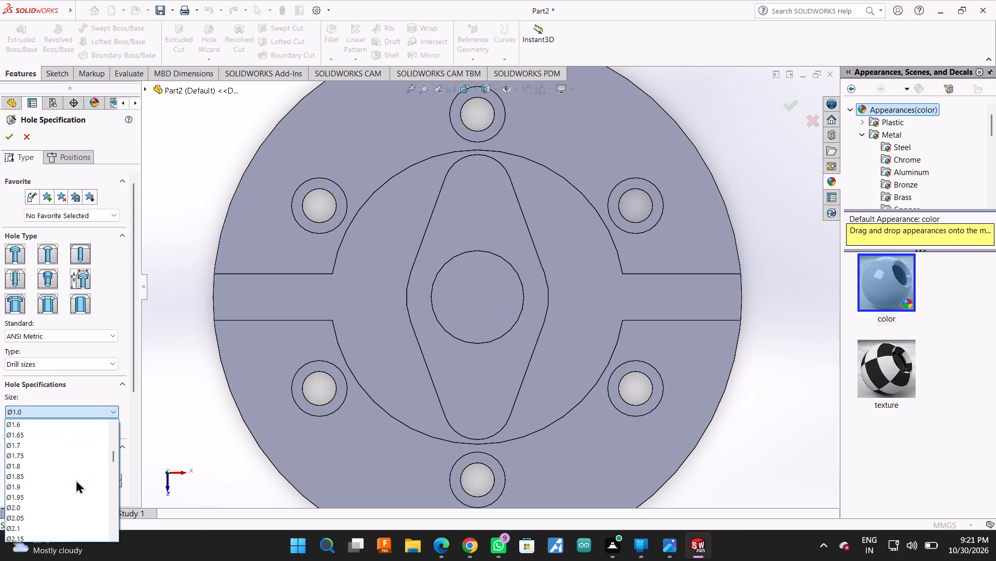
scroll(76, 479, "down", 13)
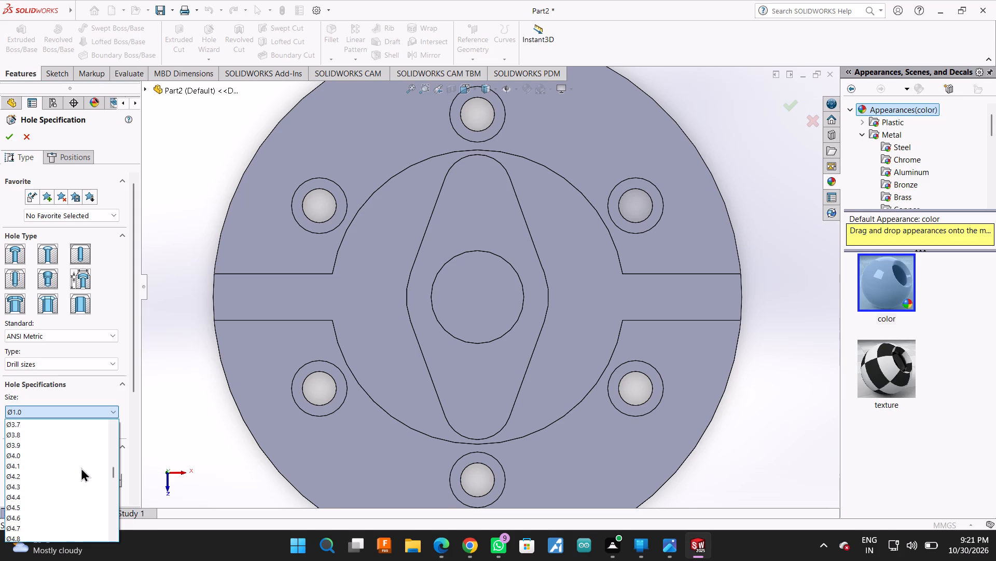
scroll(81, 468, "down", 15)
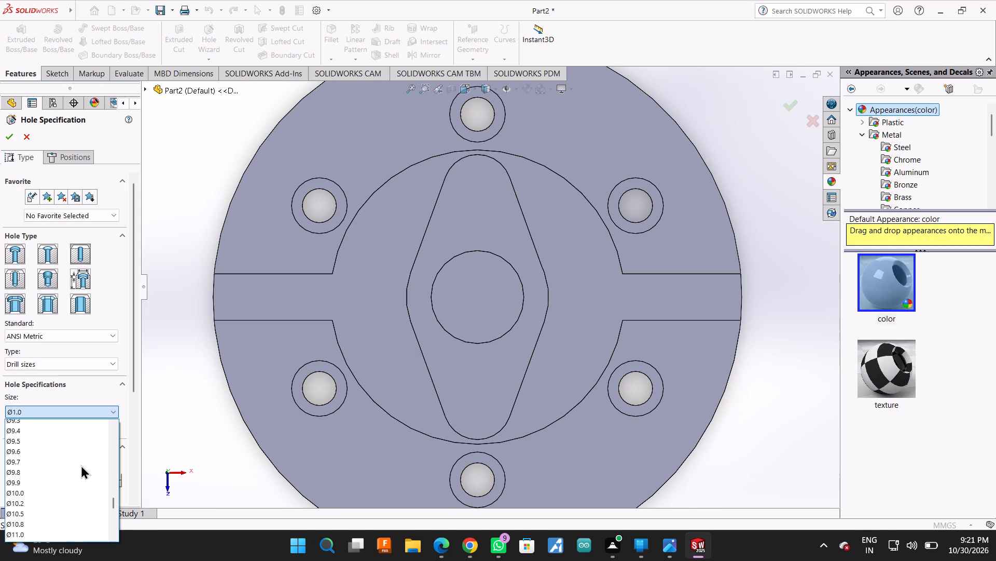
scroll(81, 465, "down", 2)
scroll(71, 439, "up", 1)
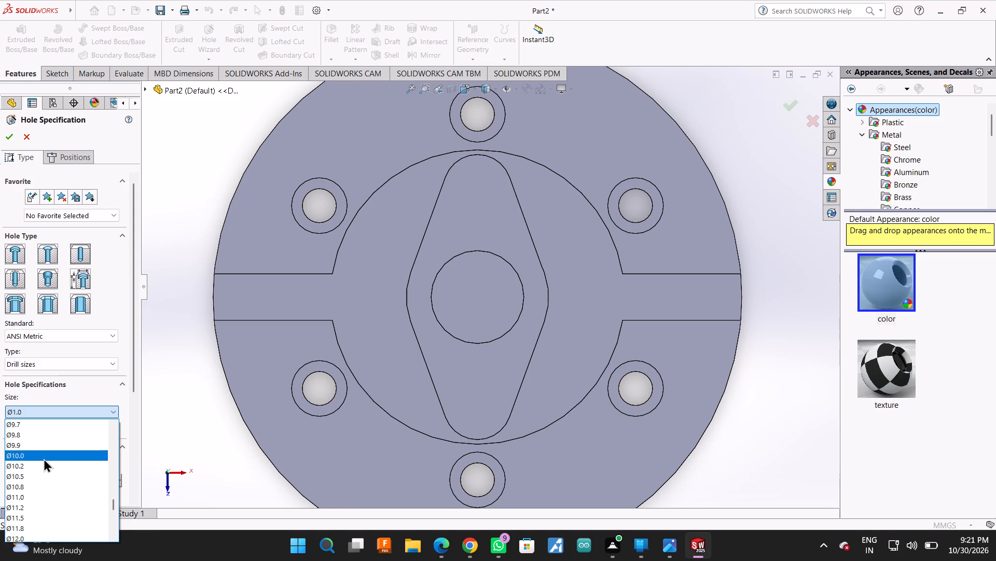
left_click(44, 458)
Give the hole a blind depth of 18 mm, measured up to the tip.
scroll(138, 440, "down", 2)
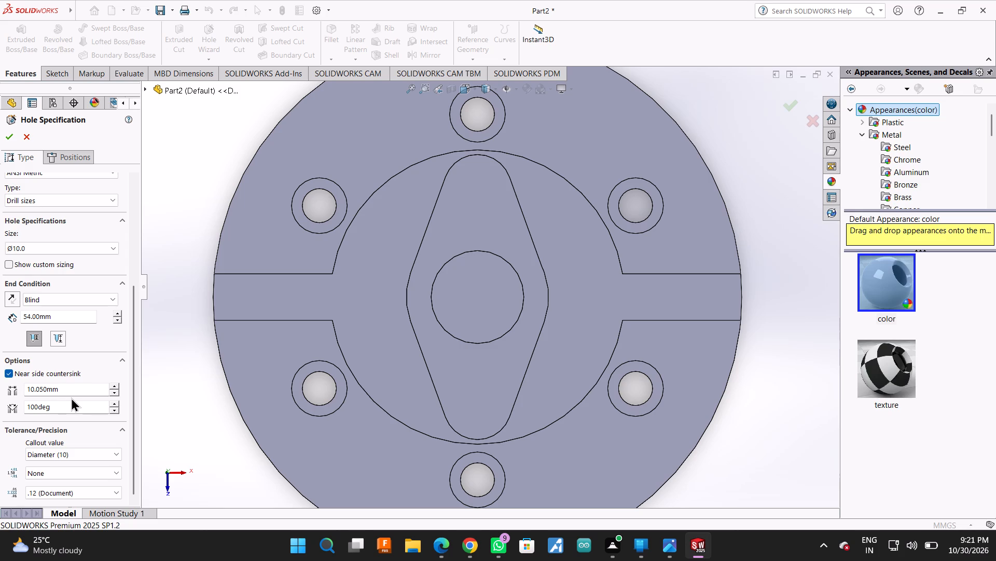
left_click(57, 339)
left_click(46, 338)
left_click(37, 340)
left_click(55, 341)
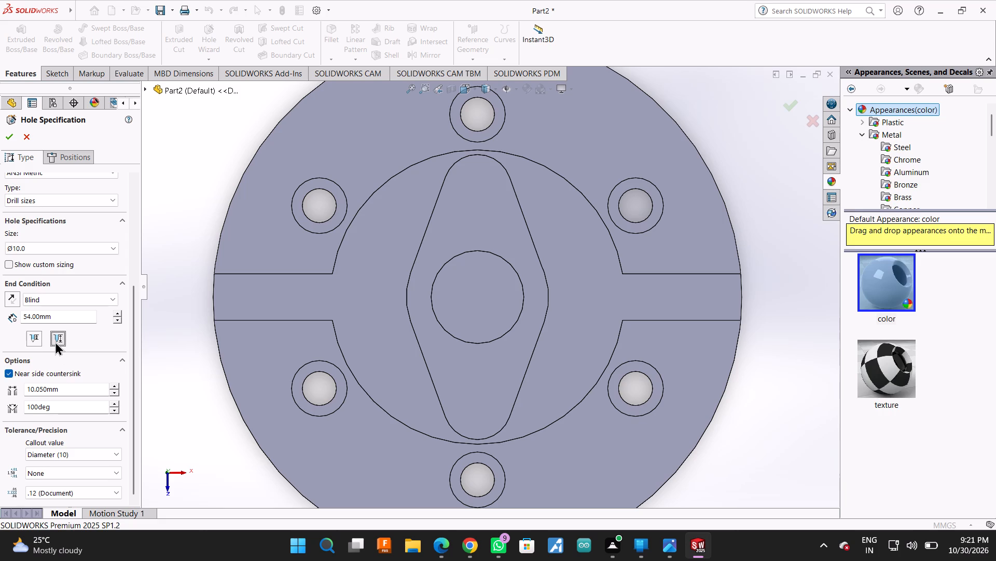
double_click(80, 313)
double_click(69, 313)
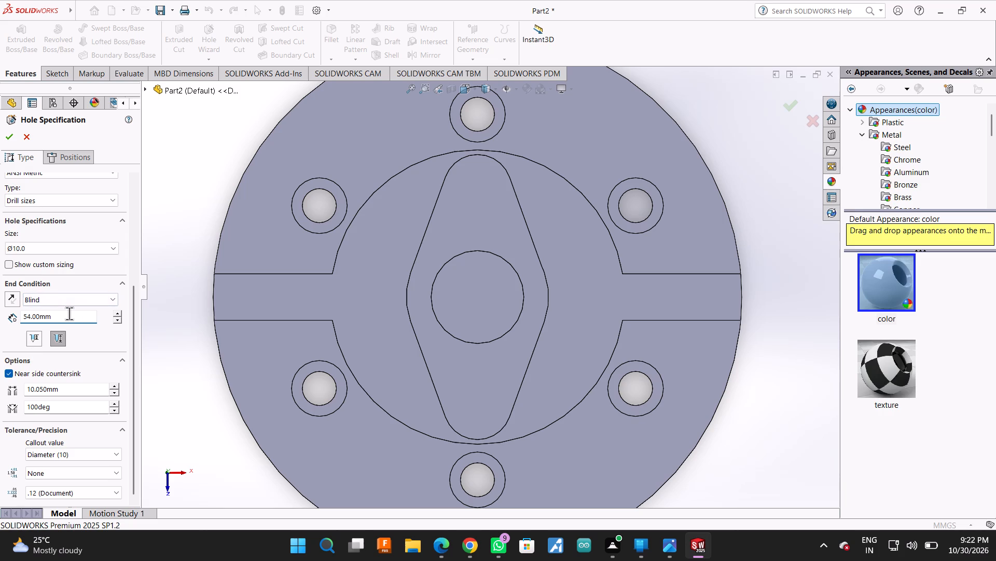
type("18")
key("Return")
scroll(70, 348, "down", 3)
scroll(71, 326, "up", 3)
scroll(79, 279, "up", 1)
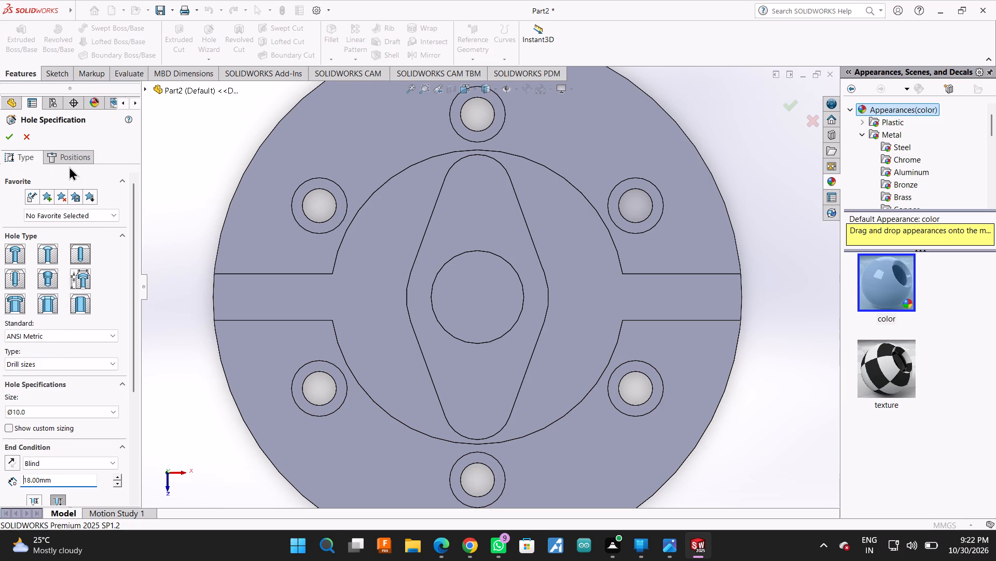
Position the holes on the diamond boss's top face by sketching vertical lines from the origin to the upper lobe, then about 62 mm down to the lower lobe.
left_click(66, 154)
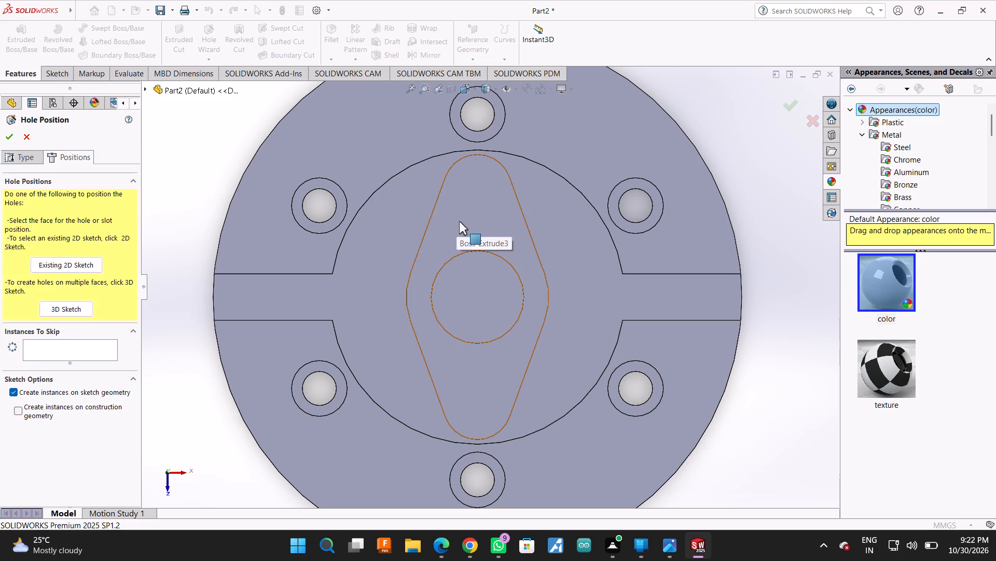
left_click(463, 222)
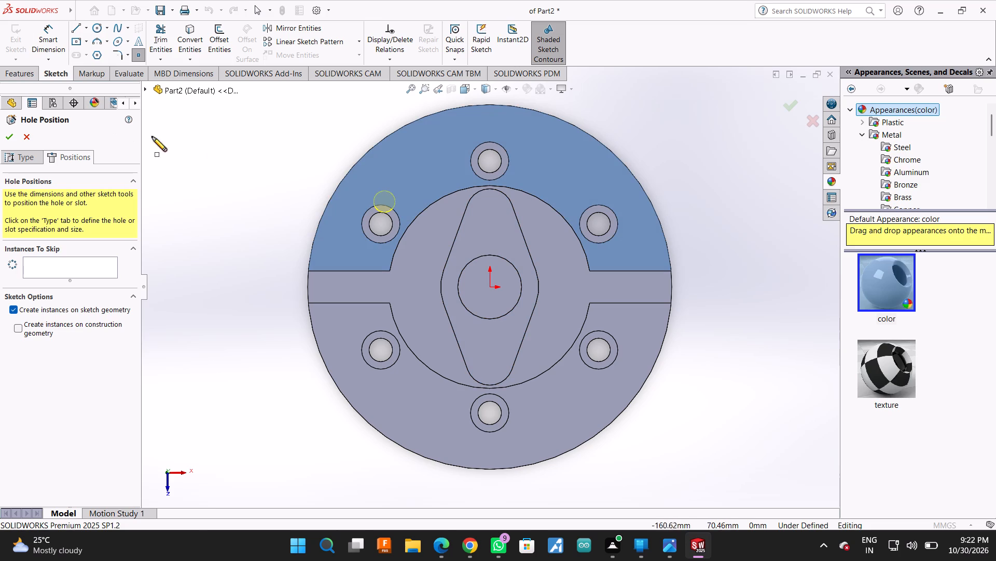
key("Escape")
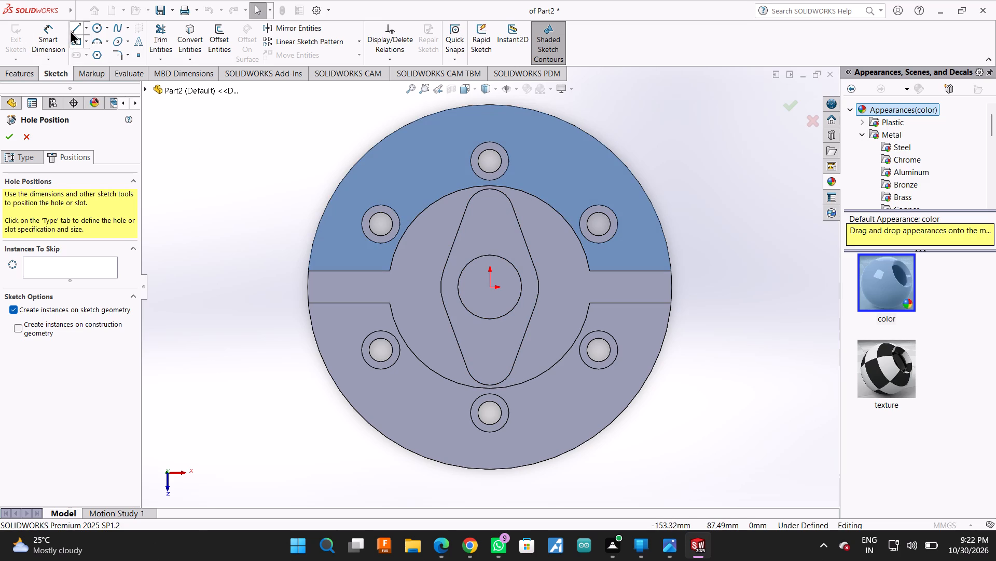
left_click(70, 30)
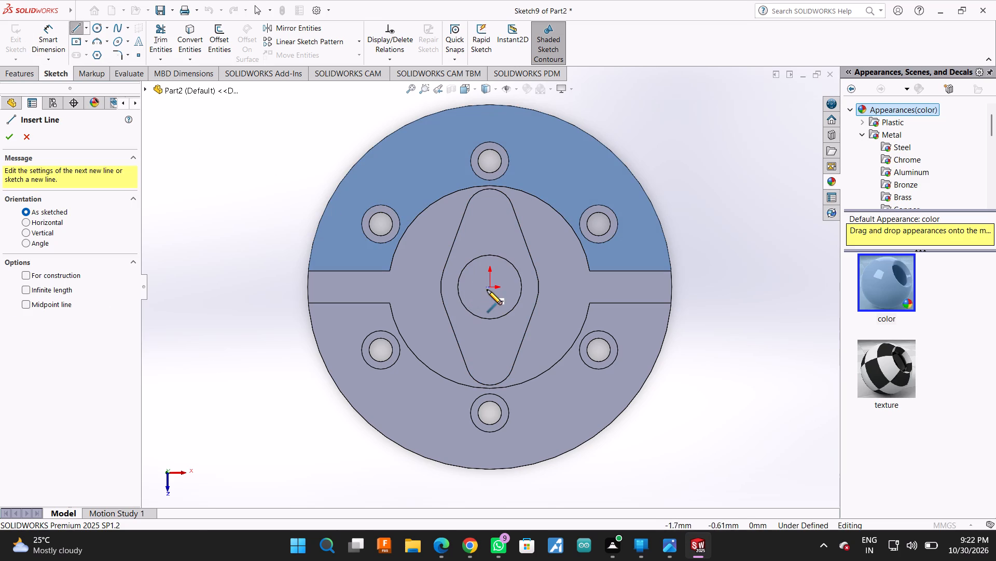
left_click(488, 288)
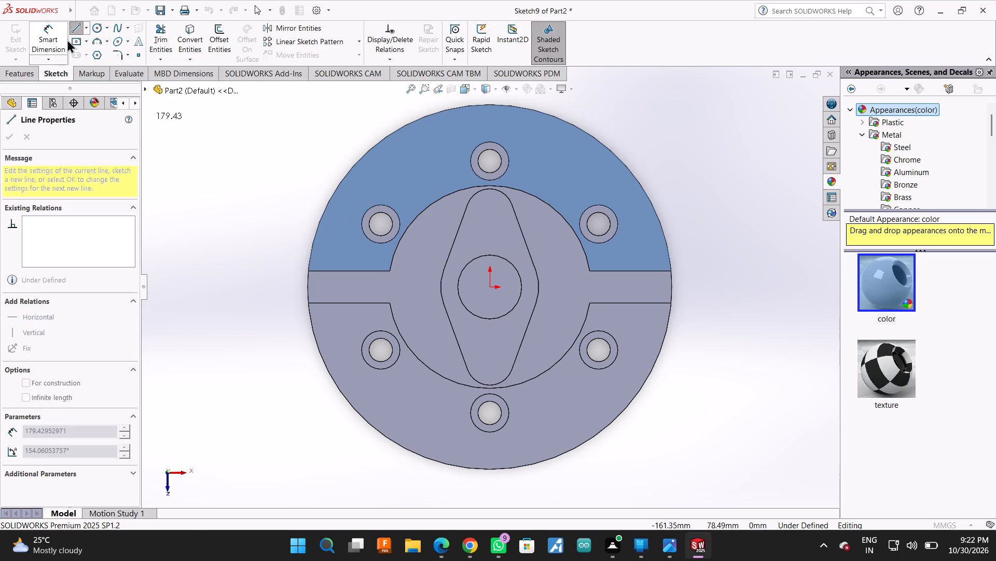
left_click(88, 30)
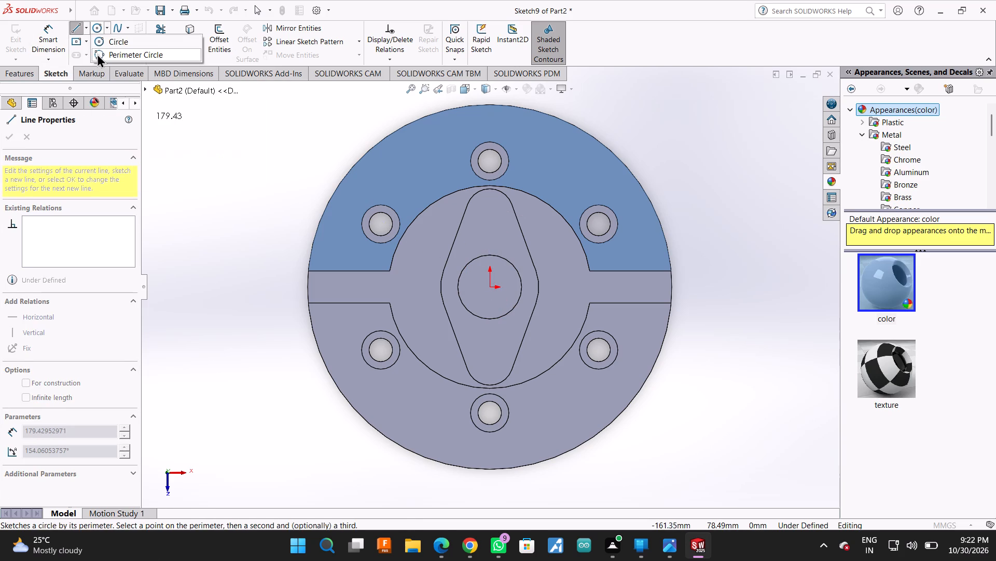
left_click(85, 30)
left_click(88, 27)
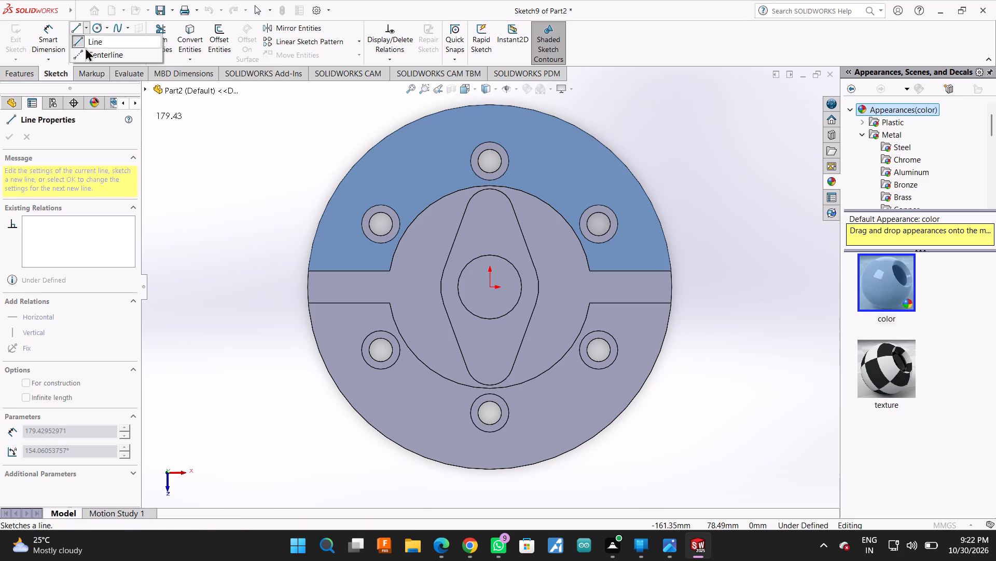
left_click(684, 60)
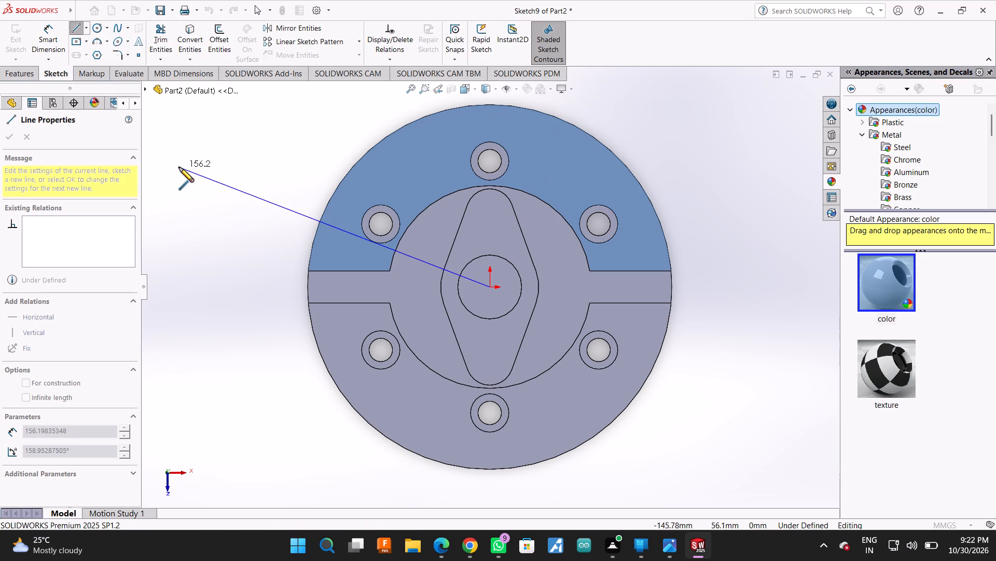
left_click(490, 218)
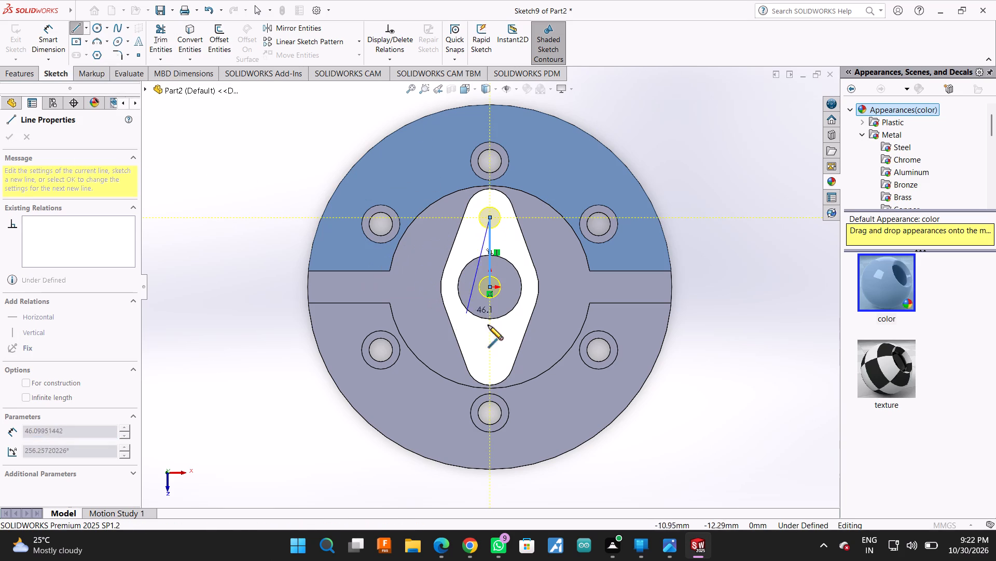
left_click(489, 350)
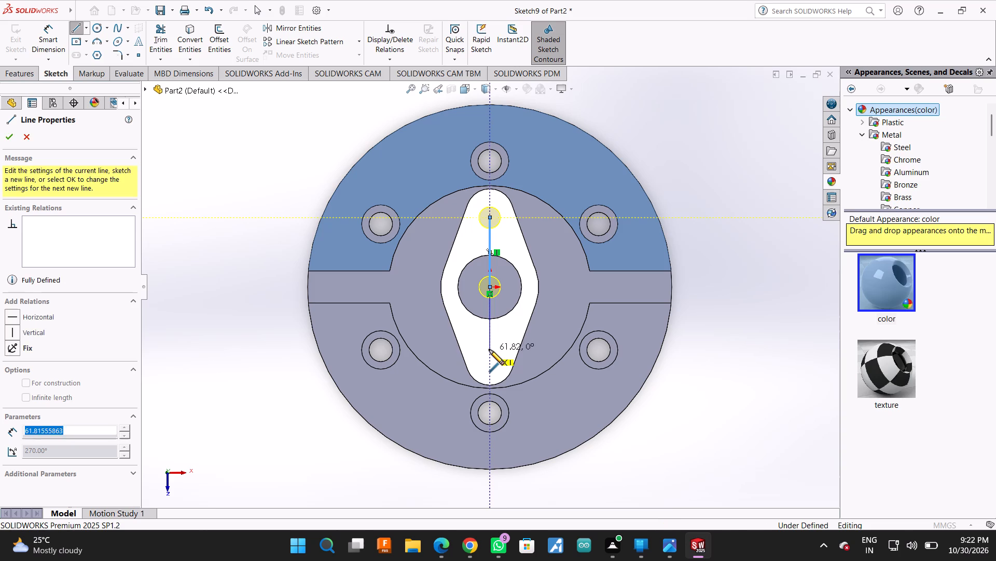
Dimension the upper lobe's hole centre 35 mm from the origin.
left_click(58, 32)
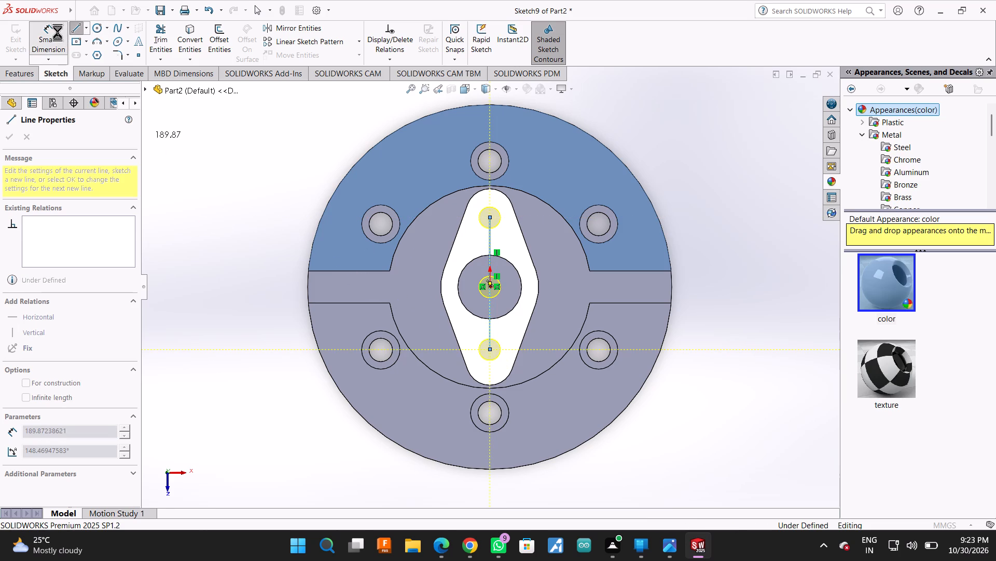
left_click(490, 288)
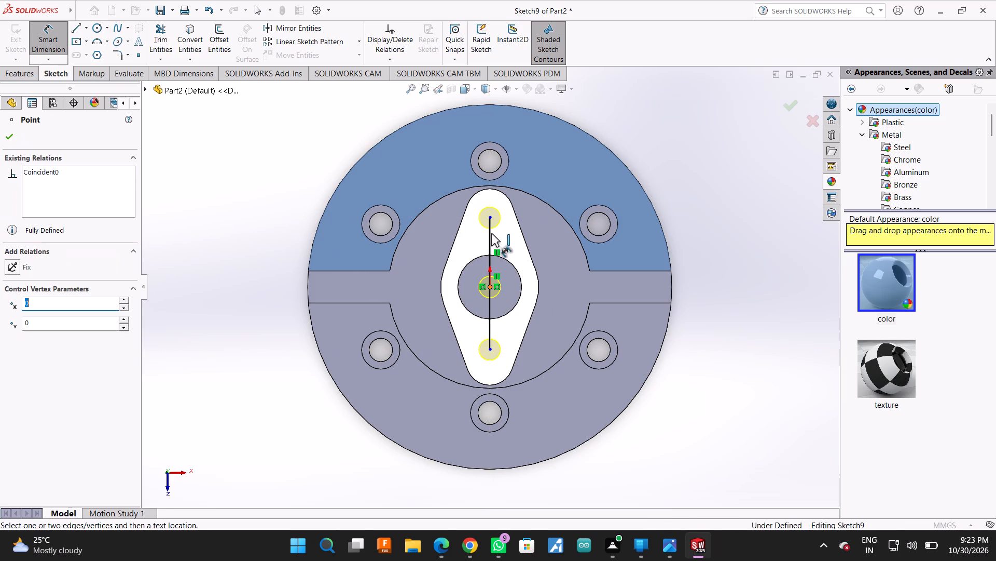
left_click(489, 217)
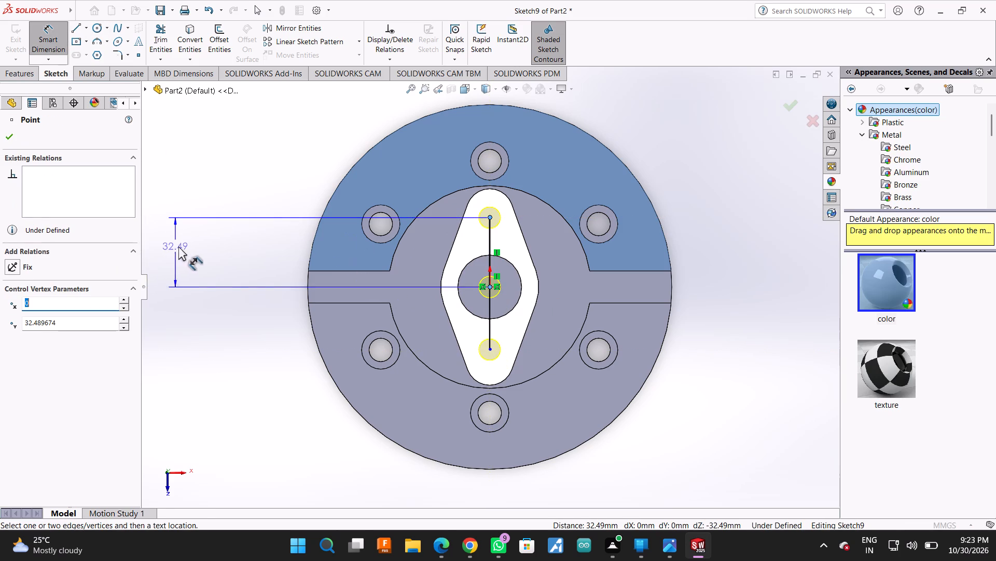
left_click(185, 247)
type("35")
key("Return")
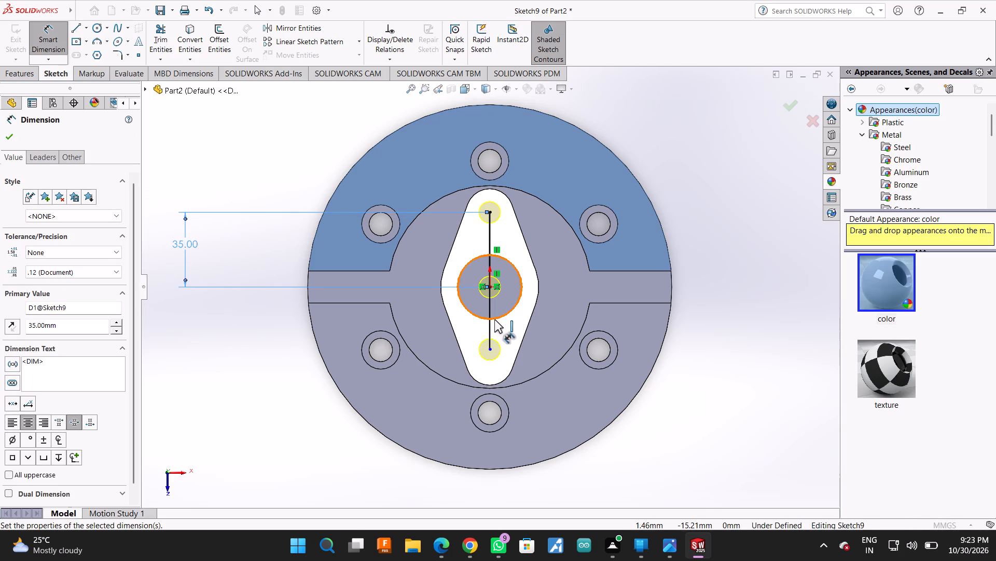
Dimension the lower lobe's hole centre 35 mm from the origin and complete the drilled hole feature.
left_click(490, 286)
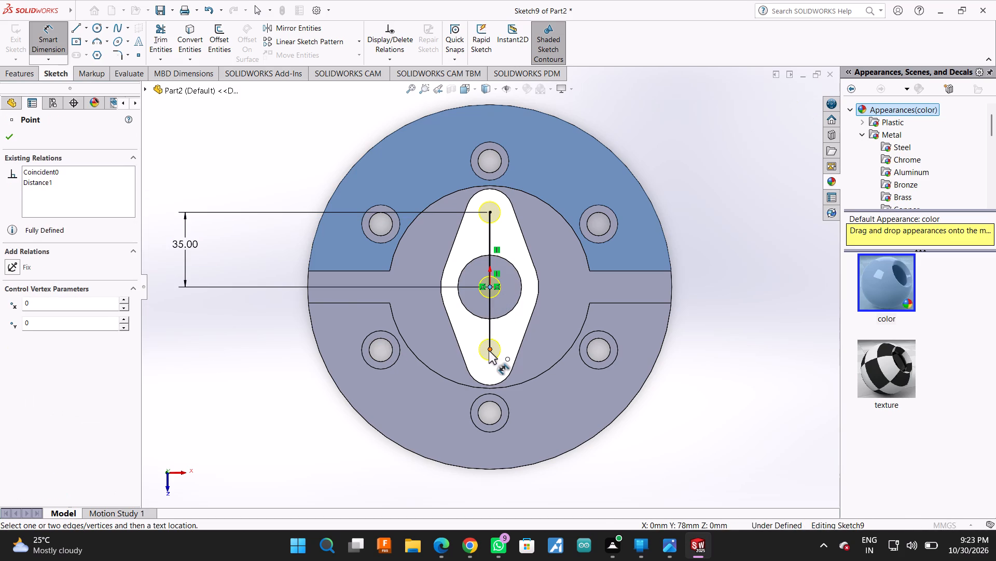
left_click(489, 350)
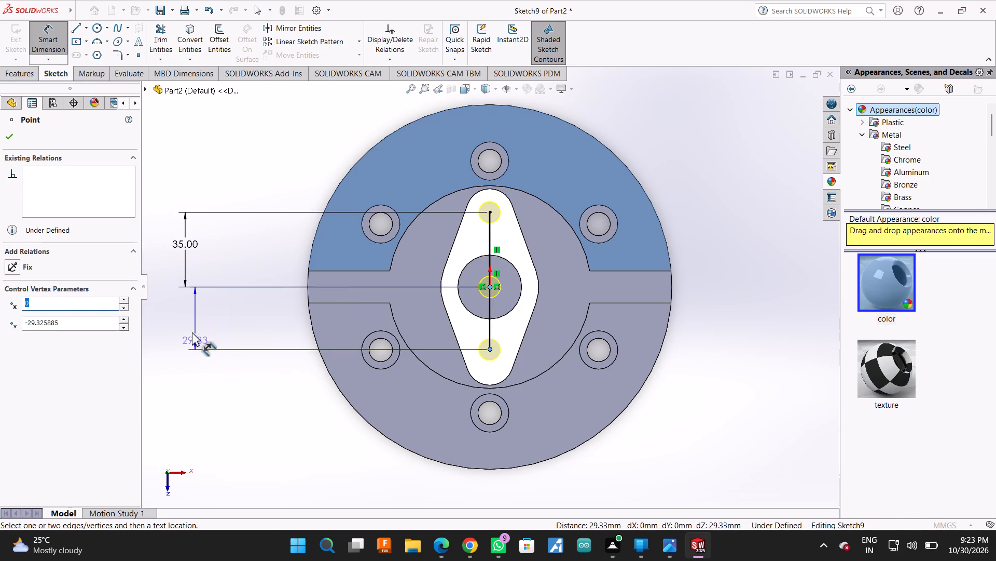
left_click(188, 326)
type("35")
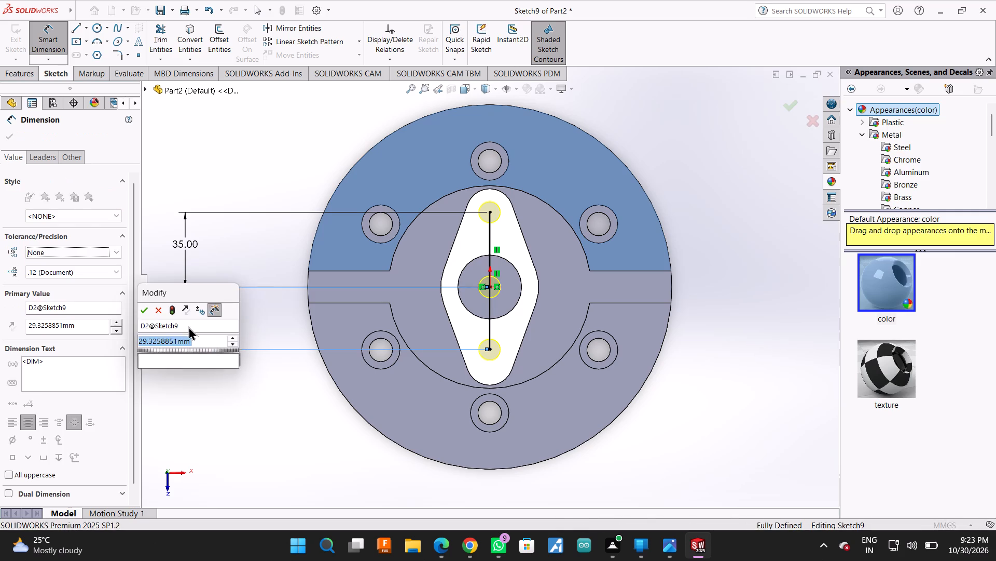
key("Return")
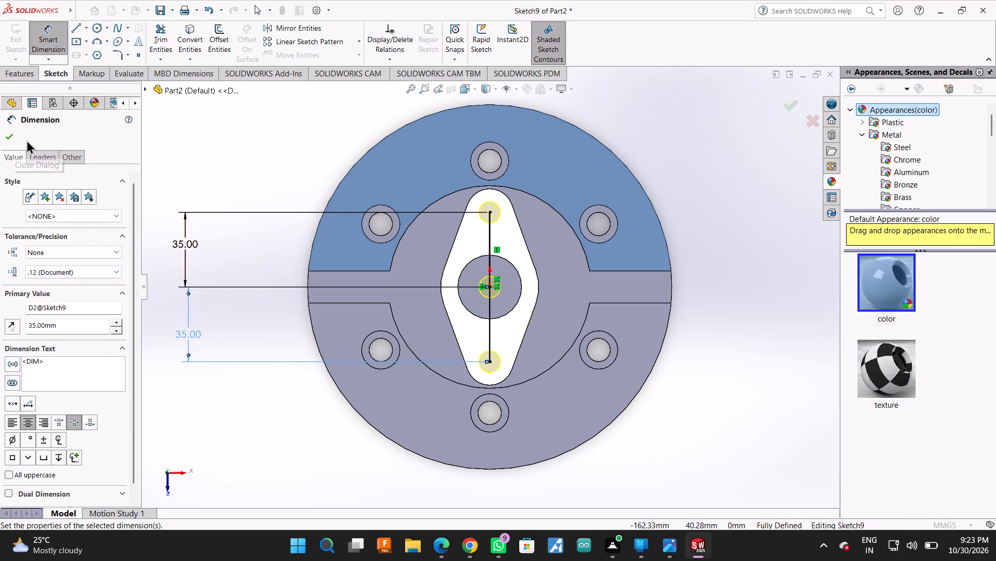
left_click(11, 137)
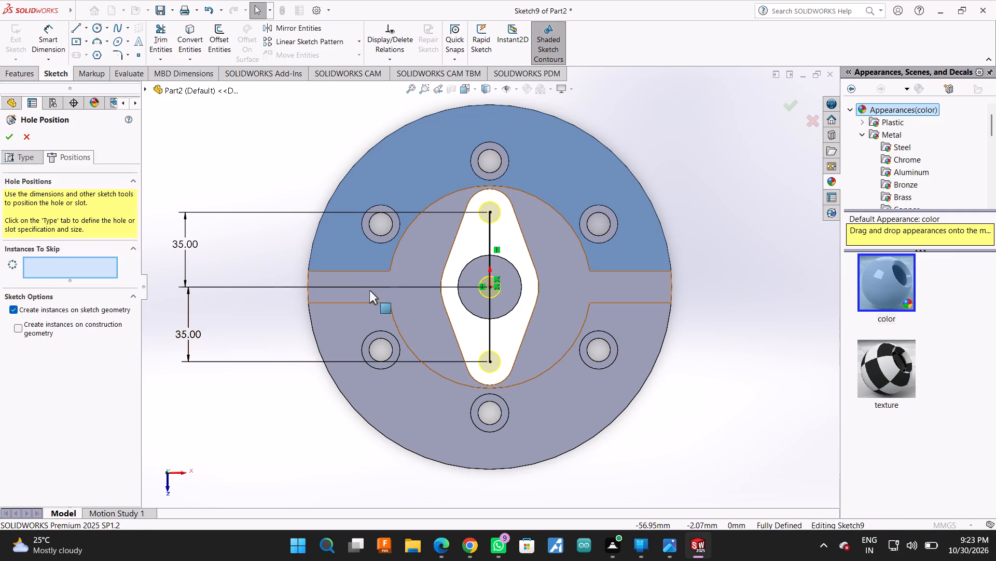
left_click(10, 132)
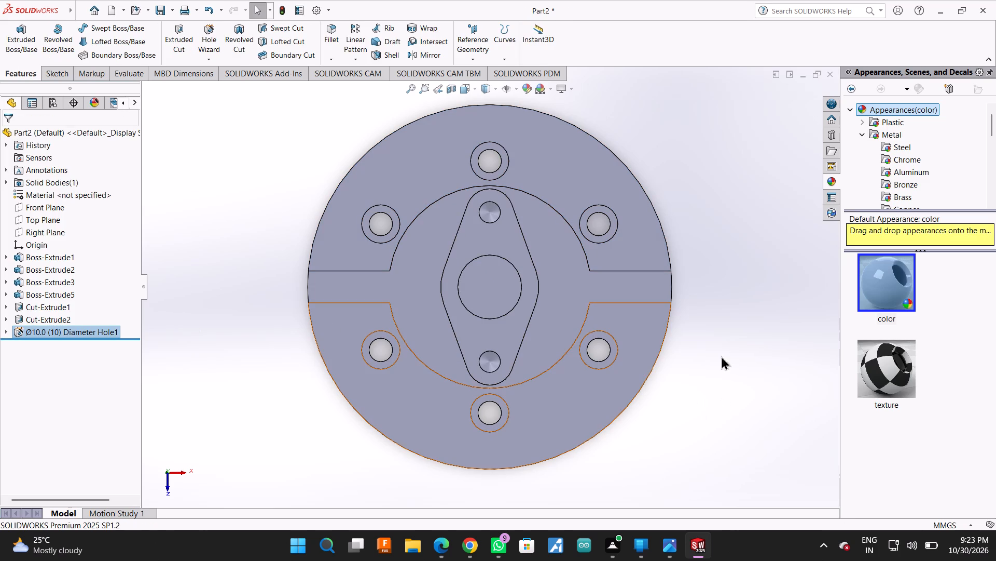
Examine the drilled boss holes and the whole flange part from several angles, including the underside.
scroll(699, 273, "down", 1)
right_click(698, 250)
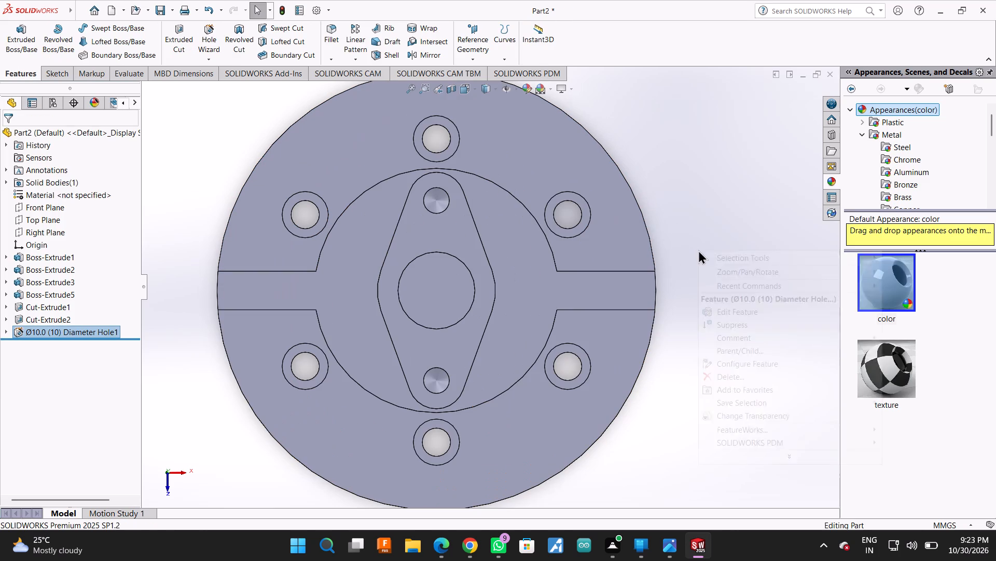
left_click(737, 270)
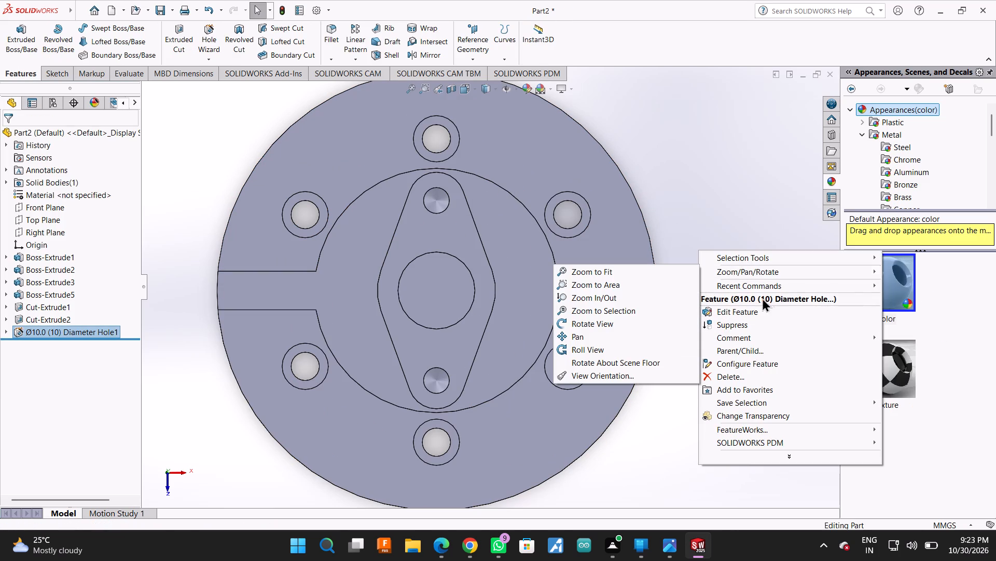
left_click(607, 320)
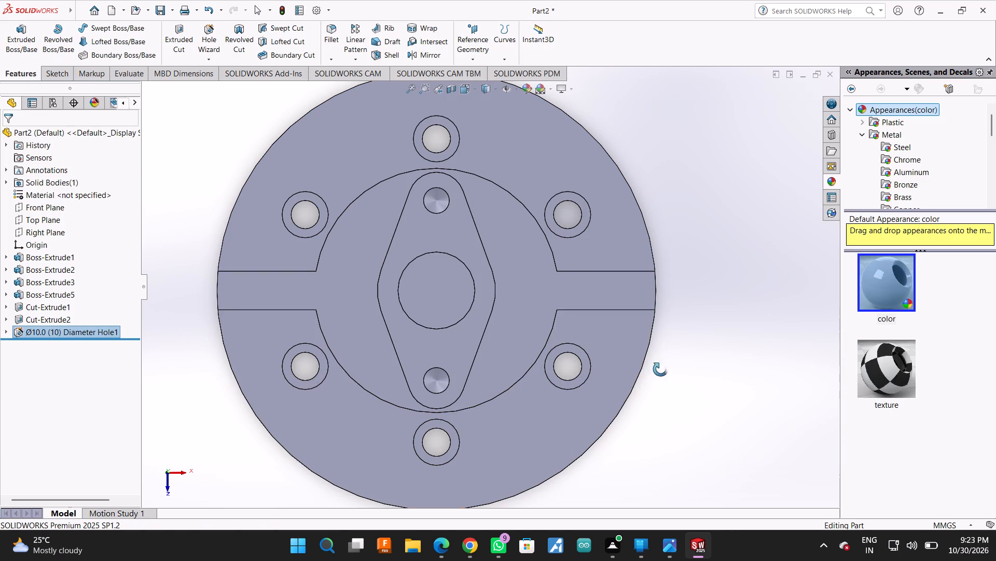
left_click_drag(688, 377, 688, 338)
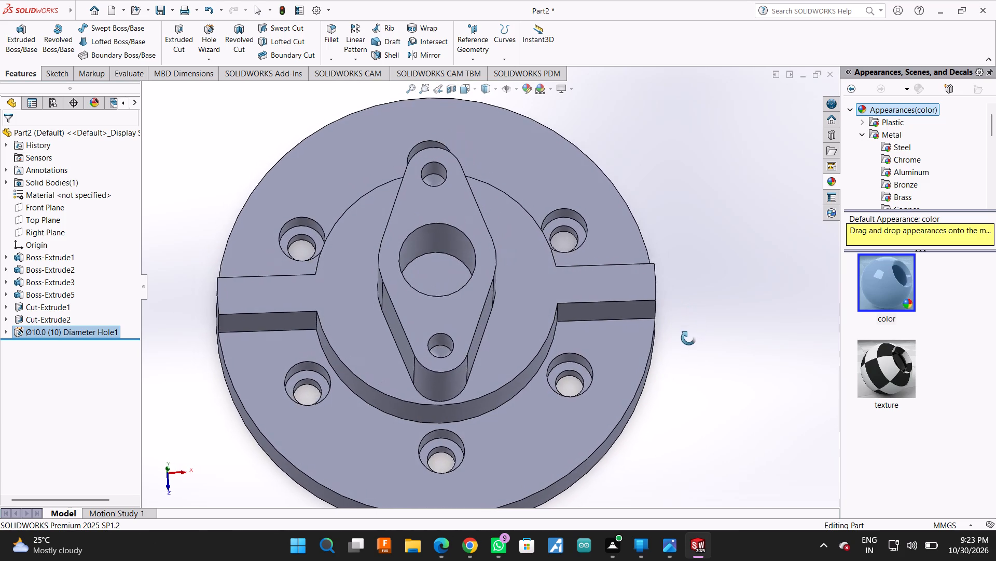
left_click_drag(688, 338, 676, 357)
scroll(676, 357, "up", 2)
left_click_drag(681, 359, 699, 276)
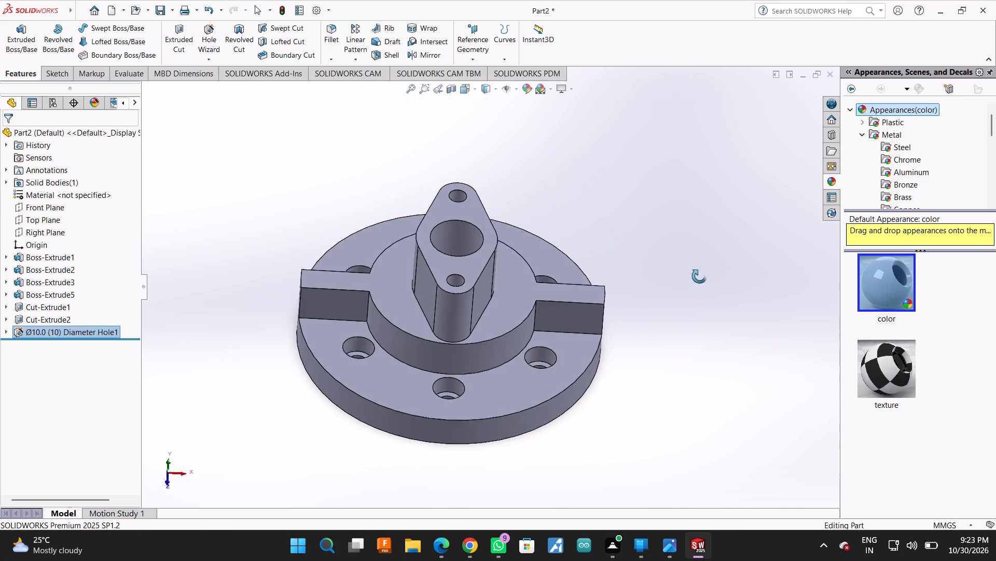
left_click_drag(699, 276, 681, 264)
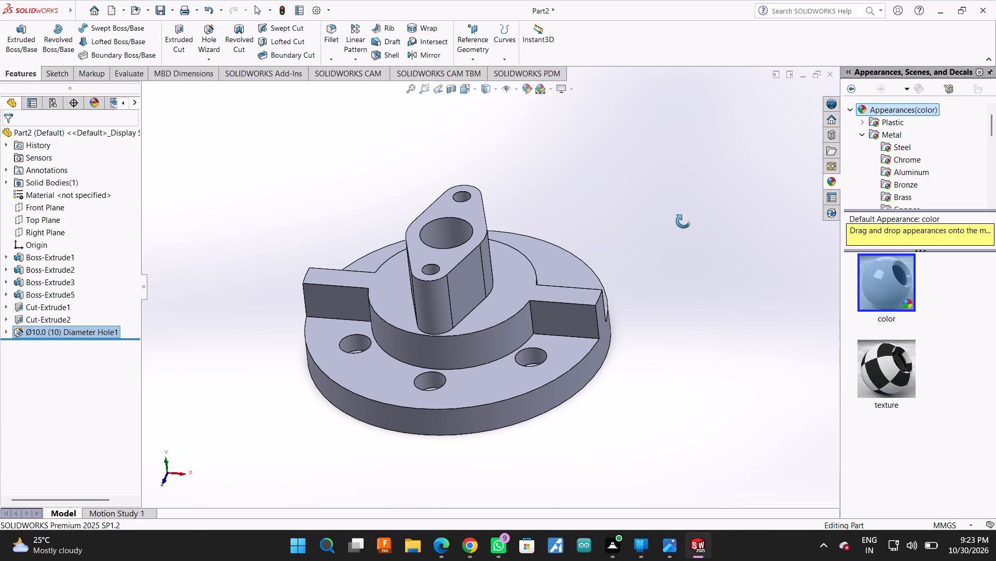
key("Escape")
right_click(703, 255)
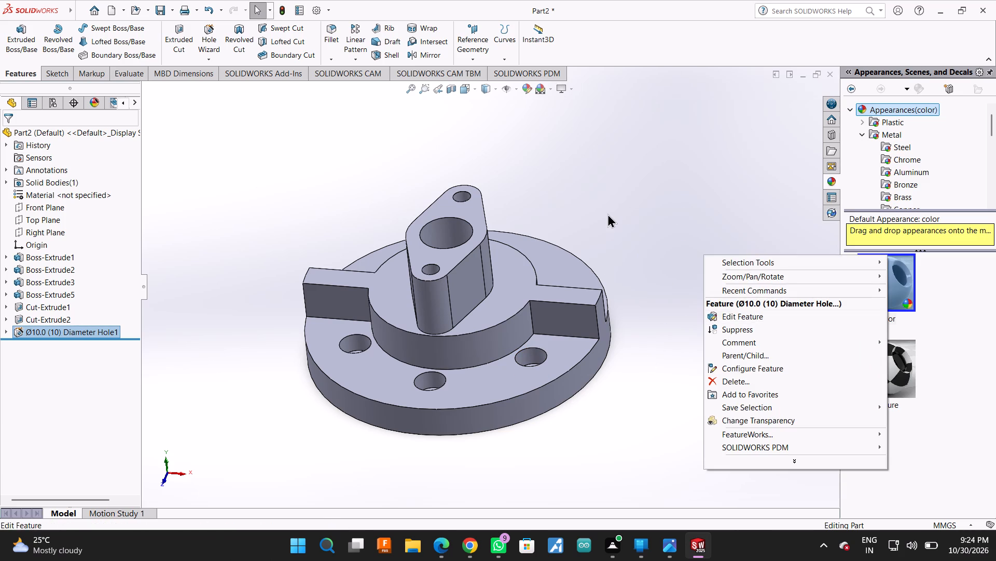
left_click(607, 213)
key("Escape")
key("Escape")
scroll(606, 214, "down", 1)
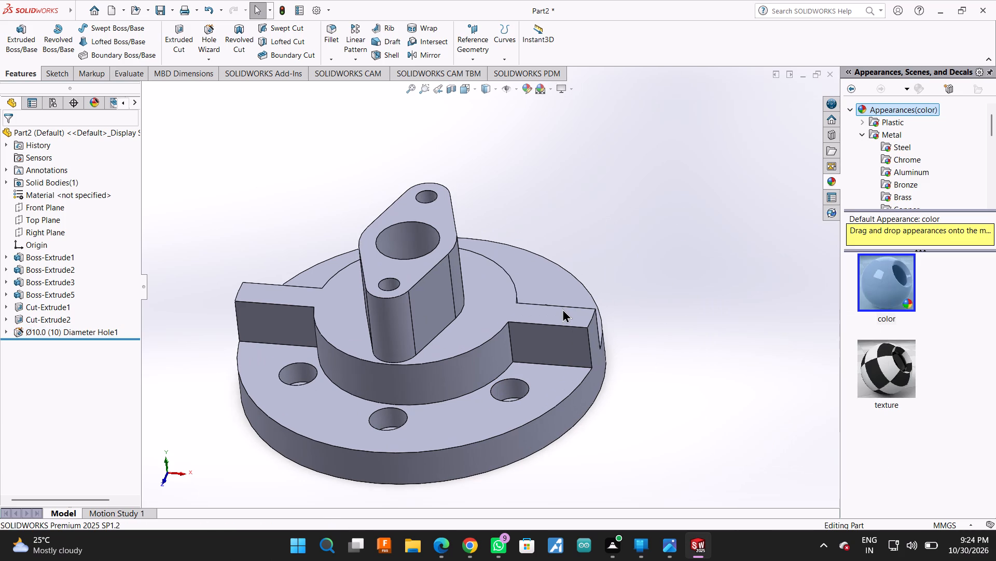
scroll(628, 279, "up", 2)
middle_click(628, 278)
key("Escape")
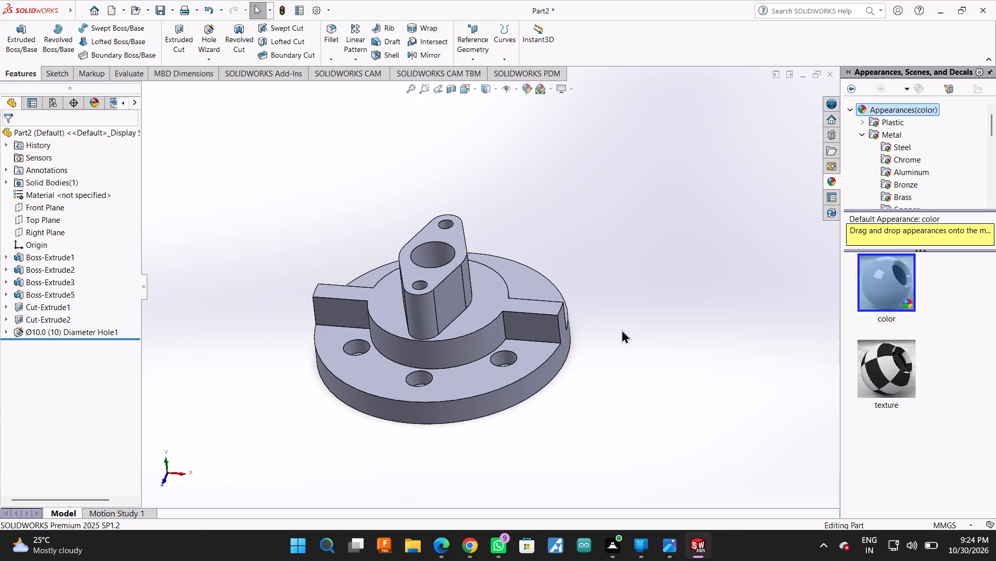
right_click(607, 356)
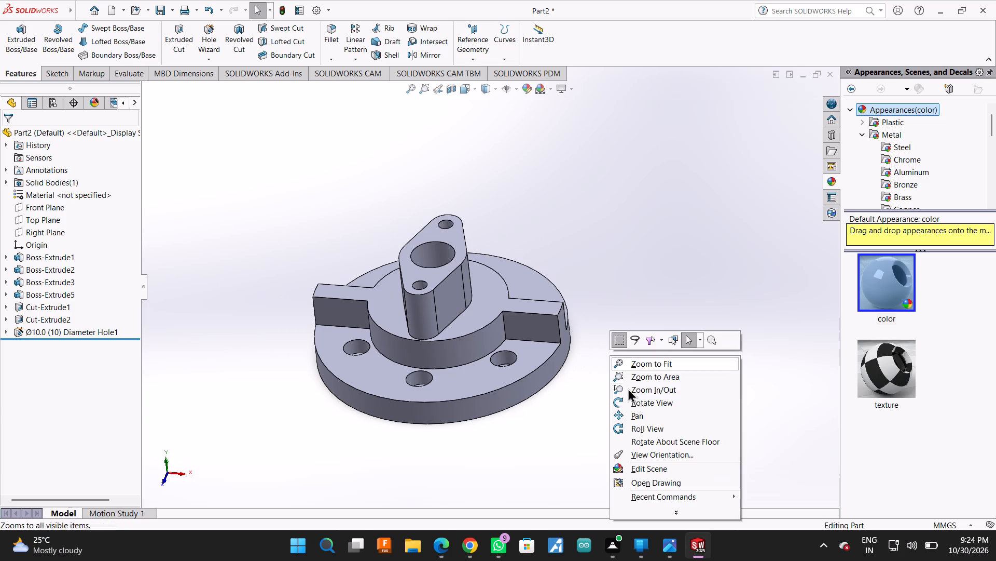
left_click(638, 403)
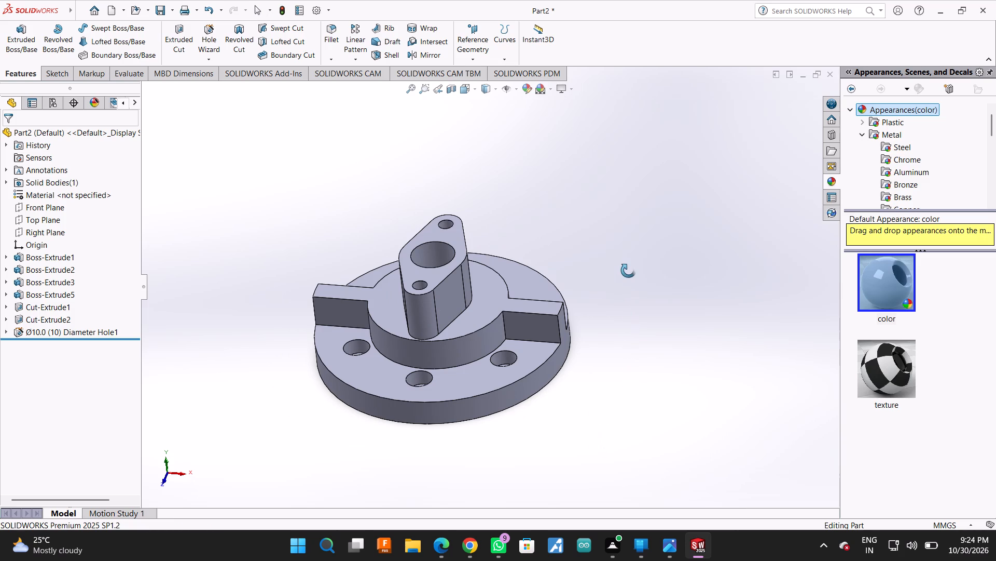
left_click_drag(631, 139, 514, 238)
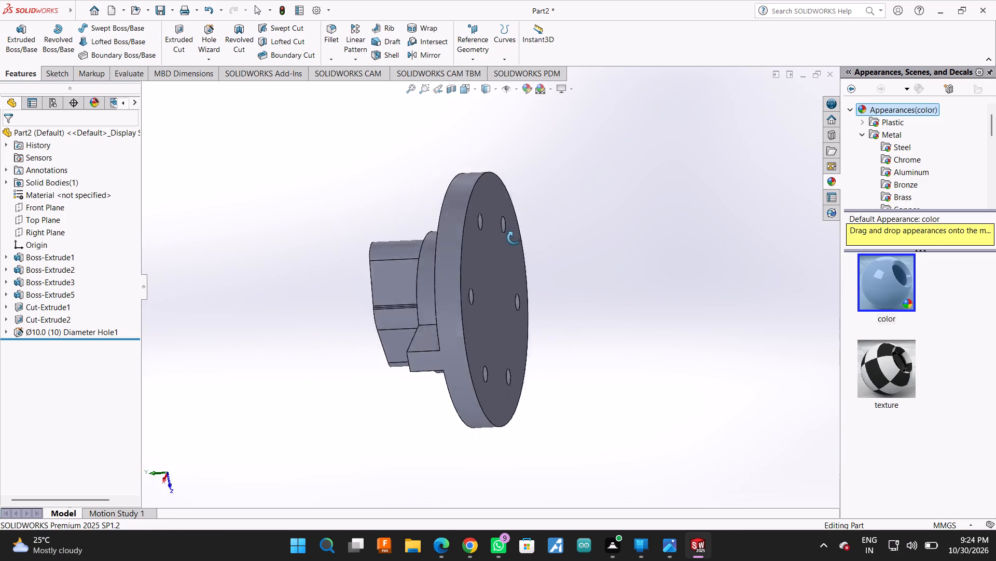
left_click_drag(514, 238, 642, 103)
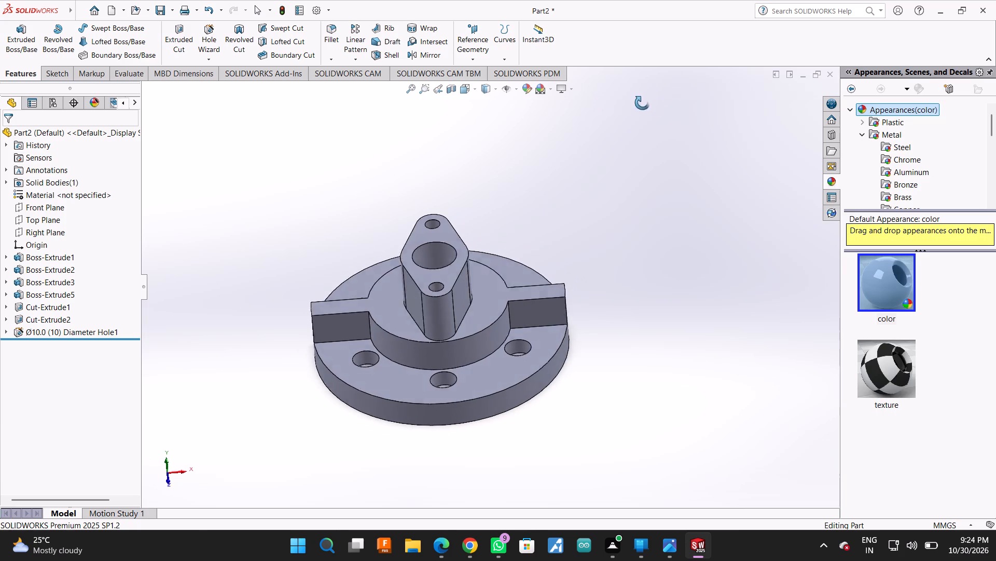
left_click_drag(642, 103, 633, 105)
key("grave")
key("Escape")
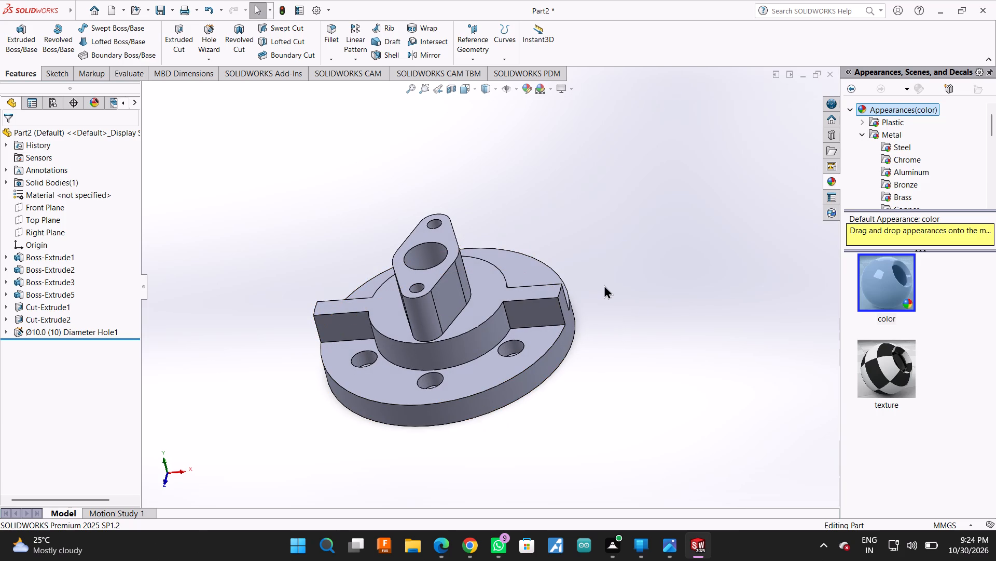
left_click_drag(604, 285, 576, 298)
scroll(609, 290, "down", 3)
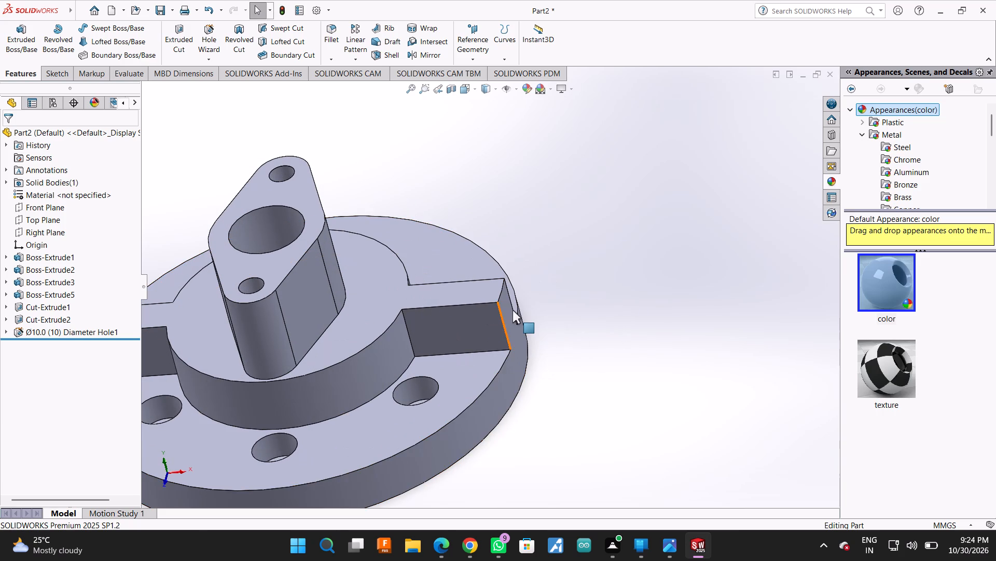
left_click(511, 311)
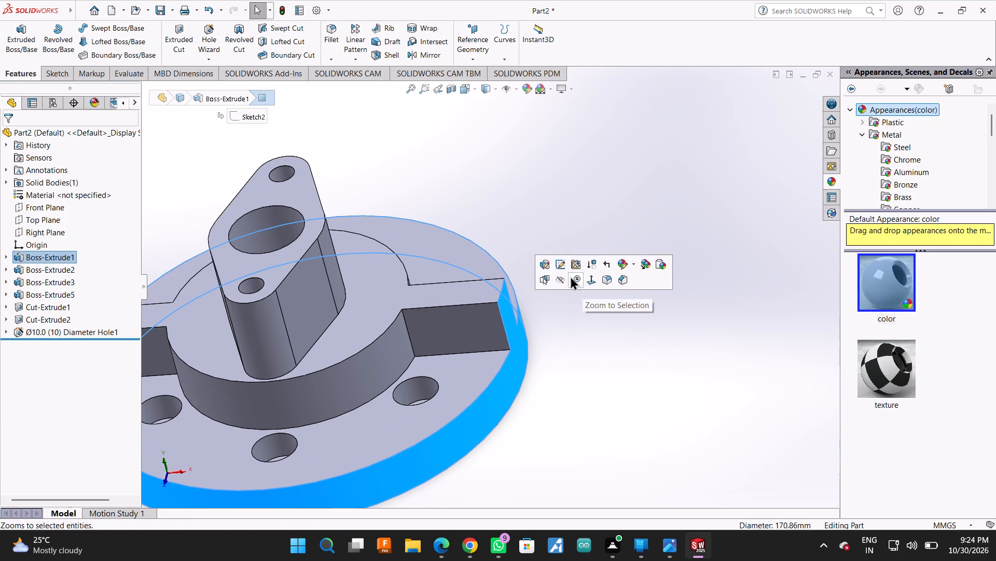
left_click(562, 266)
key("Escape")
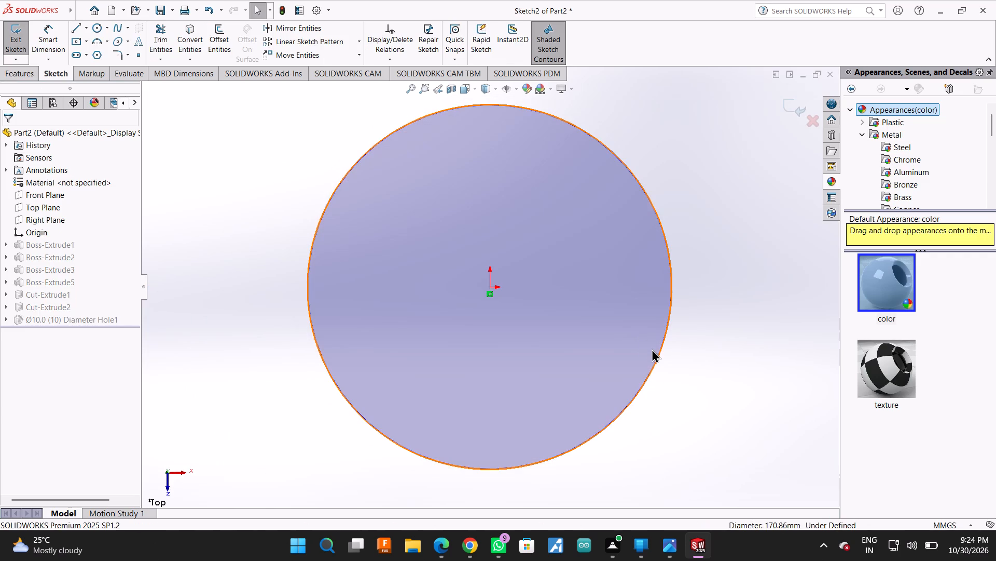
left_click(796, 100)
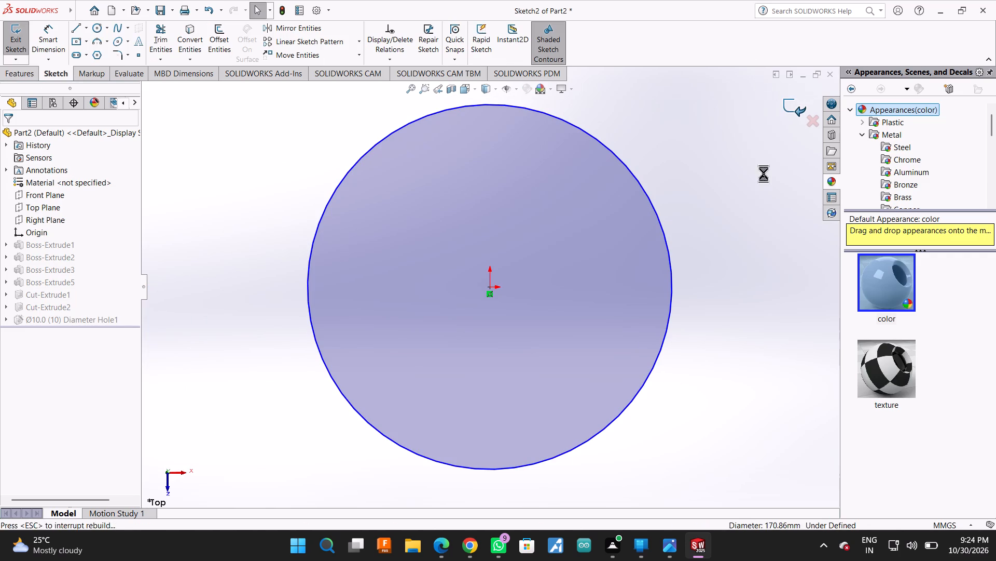
Examine the flange's underside, side rib and outer rim face, along with the round hub's side face.
right_click(713, 315)
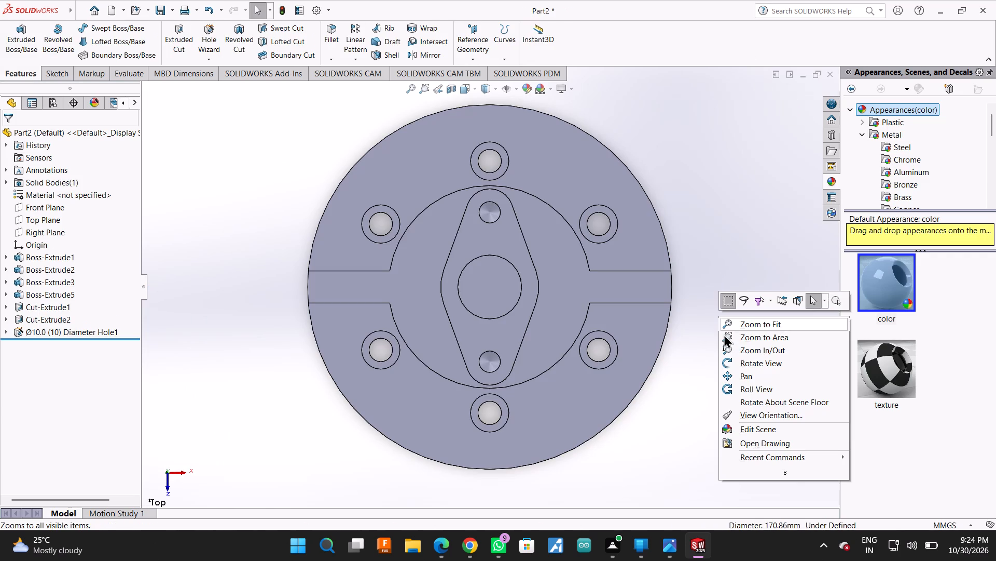
left_click(738, 362)
scroll(641, 357, "up", 2)
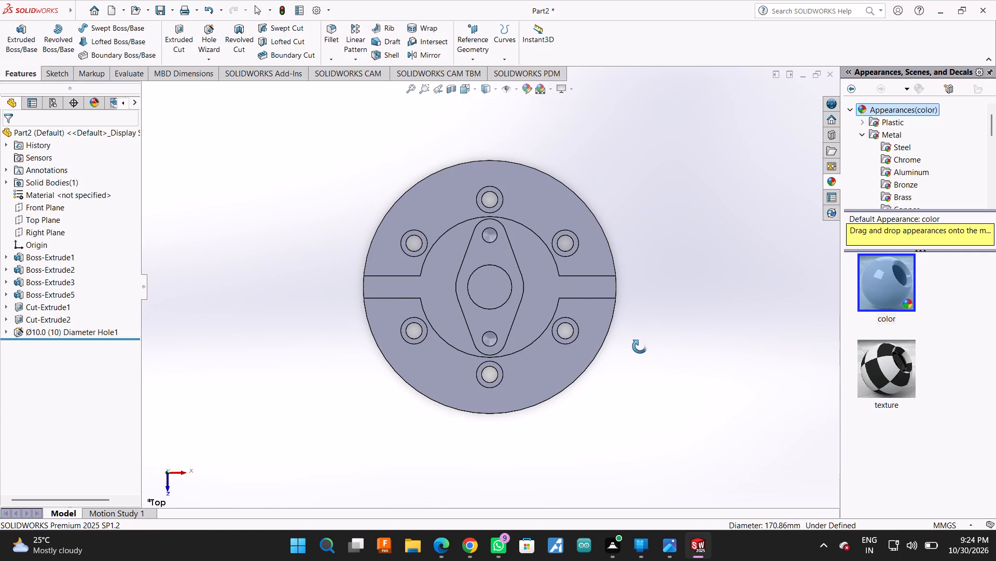
left_click_drag(641, 349, 483, 384)
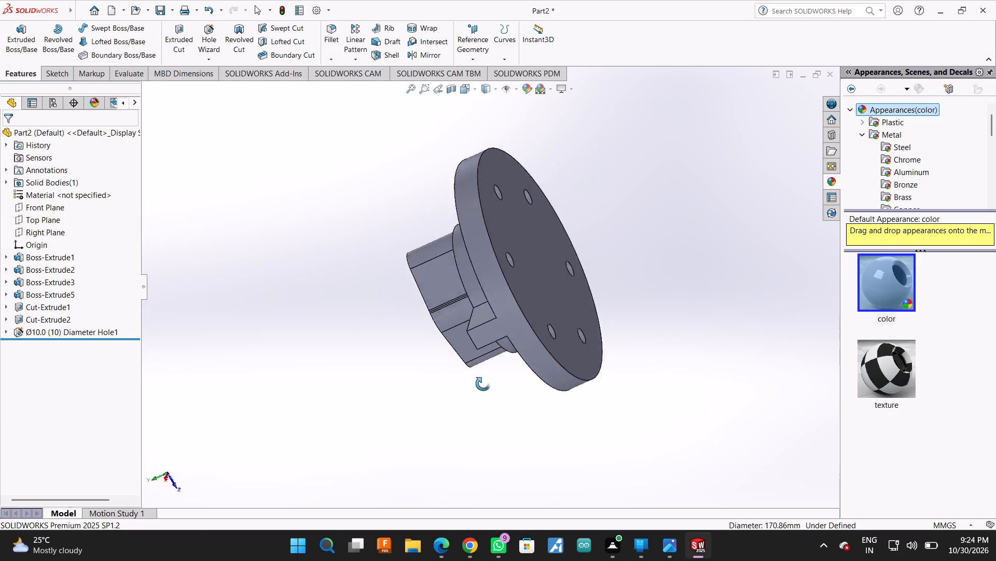
left_click_drag(483, 384, 430, 413)
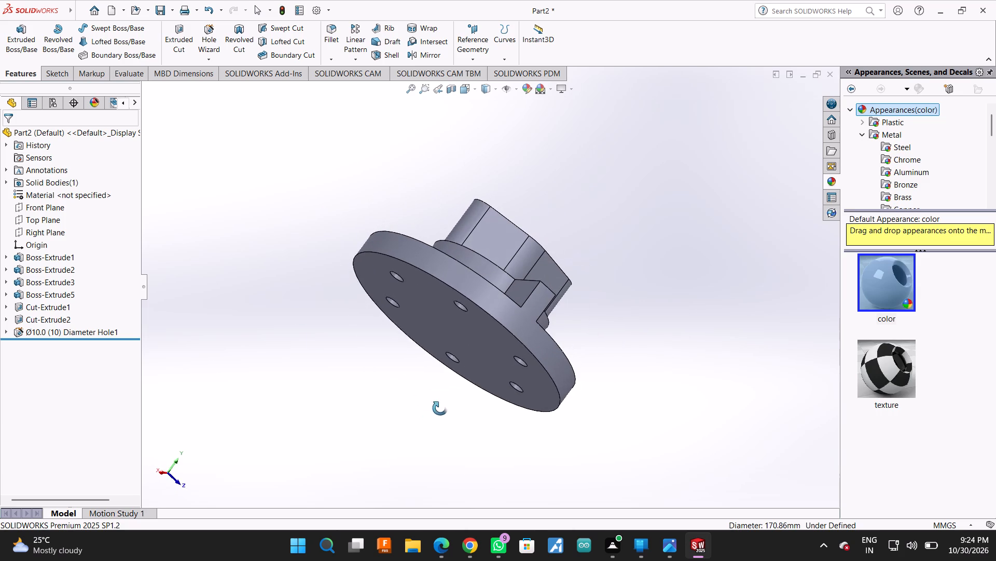
key("Escape")
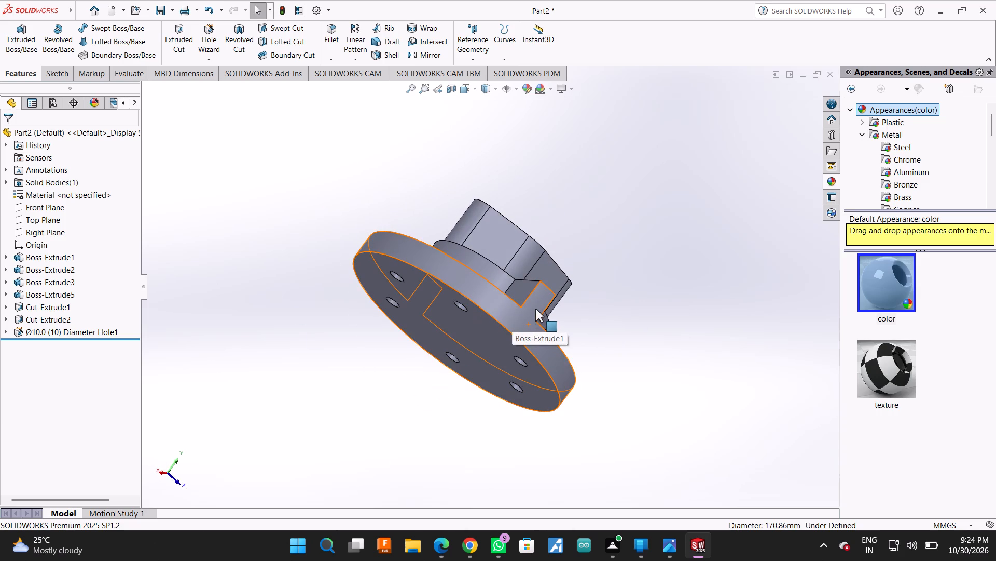
left_click(537, 301)
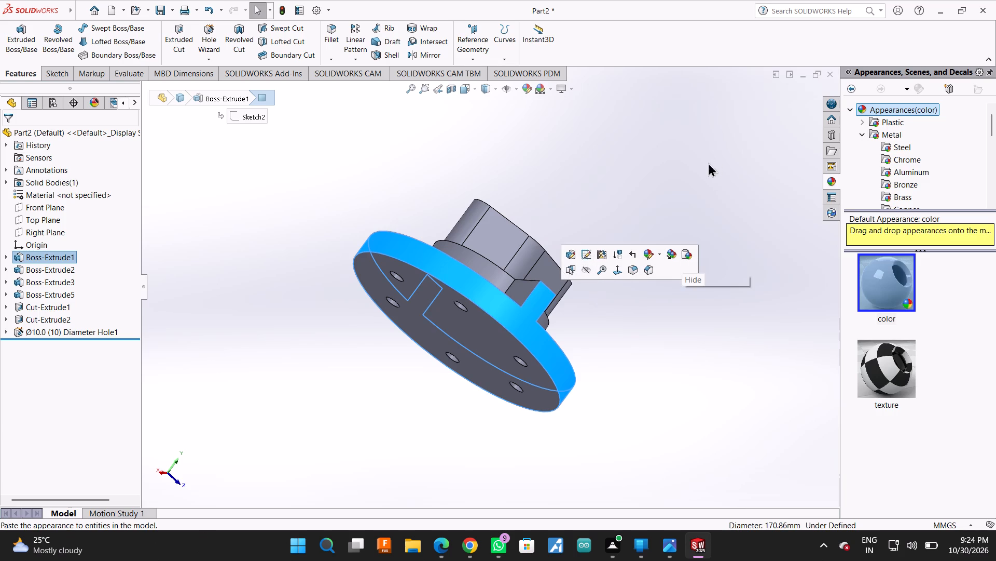
scroll(531, 299, "down", 1)
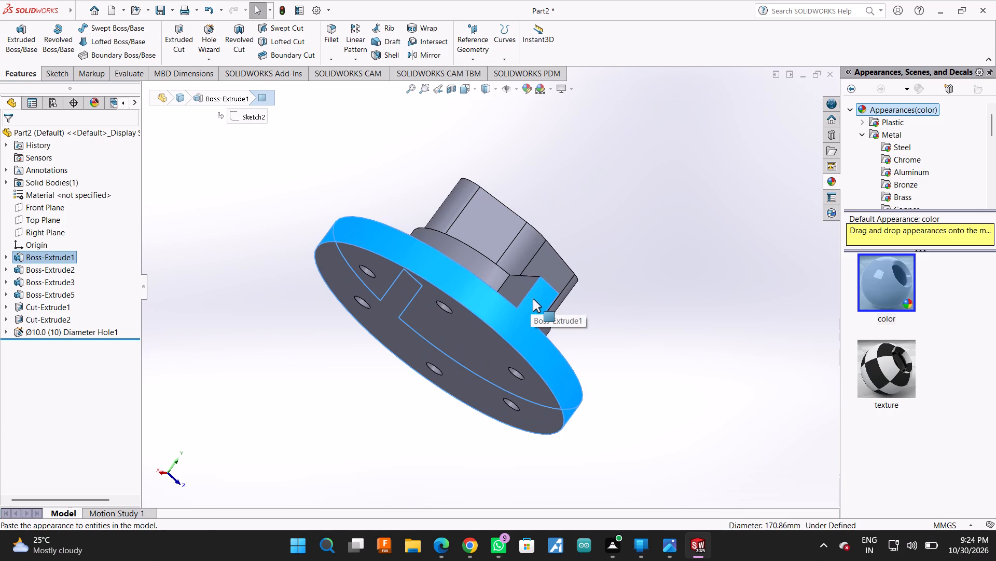
right_click(533, 299)
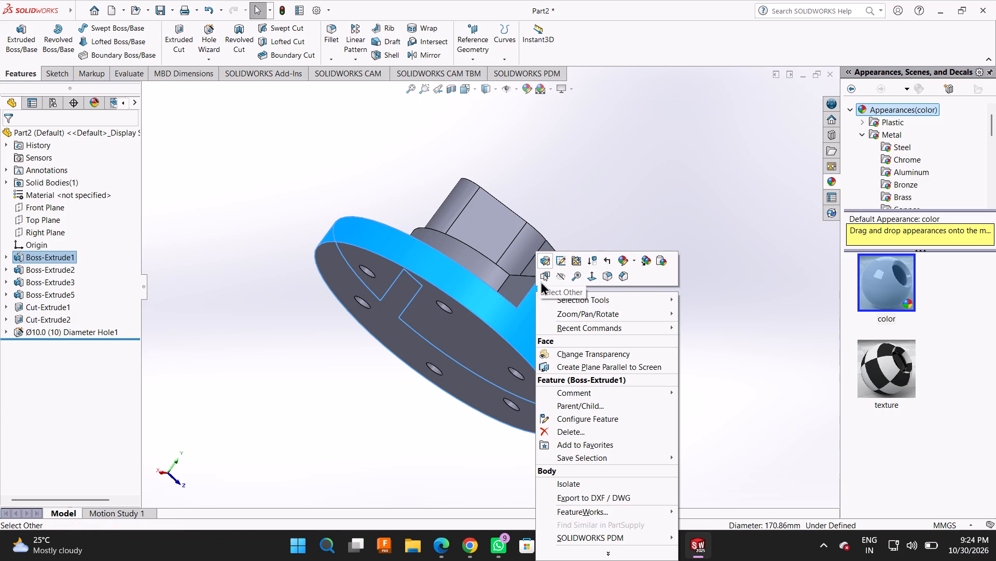
left_click(630, 190)
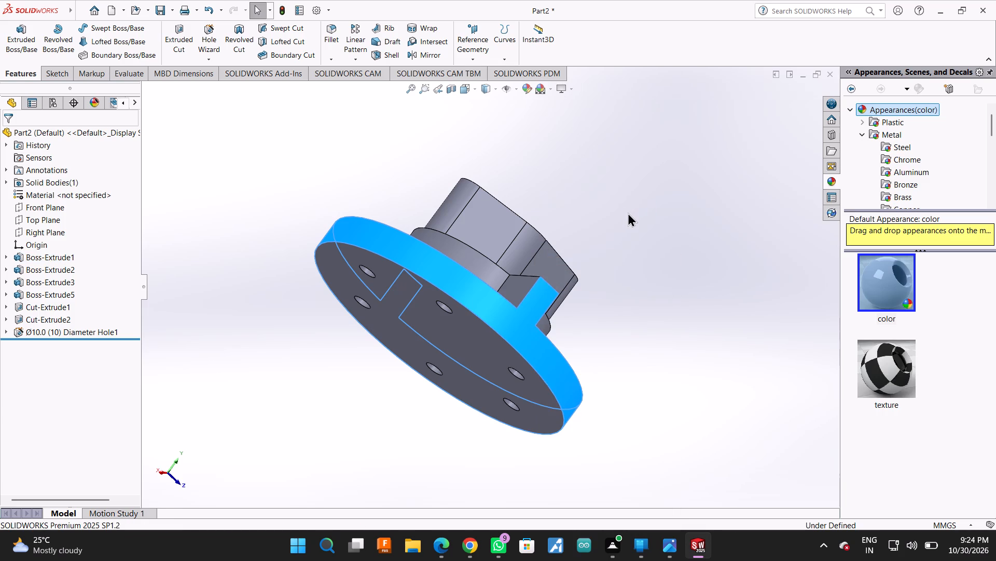
left_click_drag(295, 163, 316, 207)
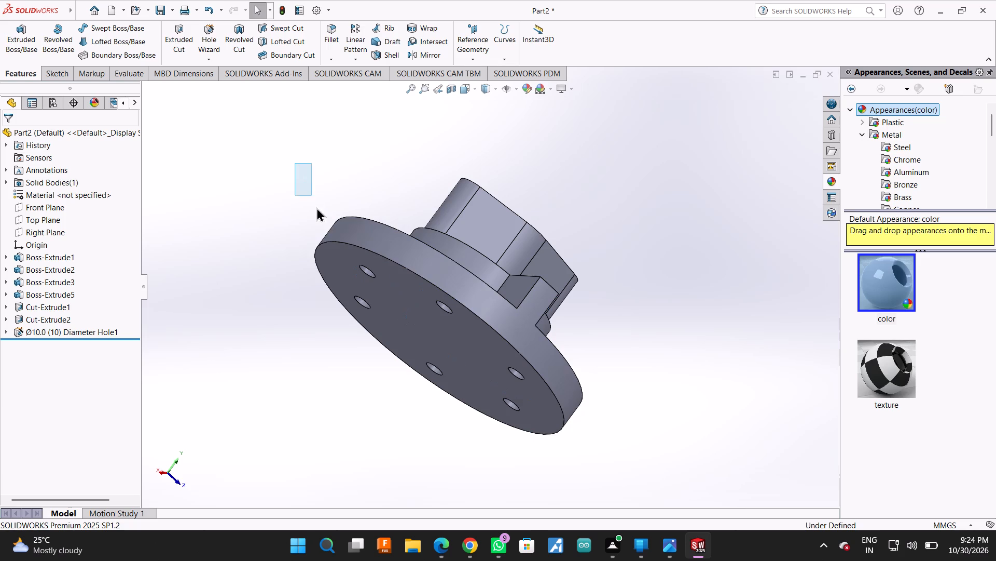
left_click_drag(316, 207, 326, 235)
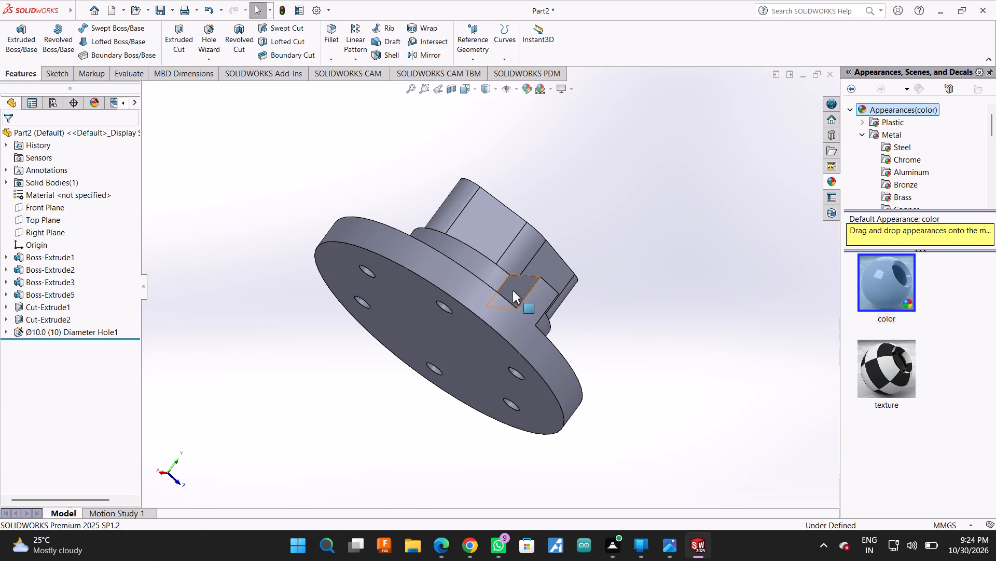
left_click(498, 275)
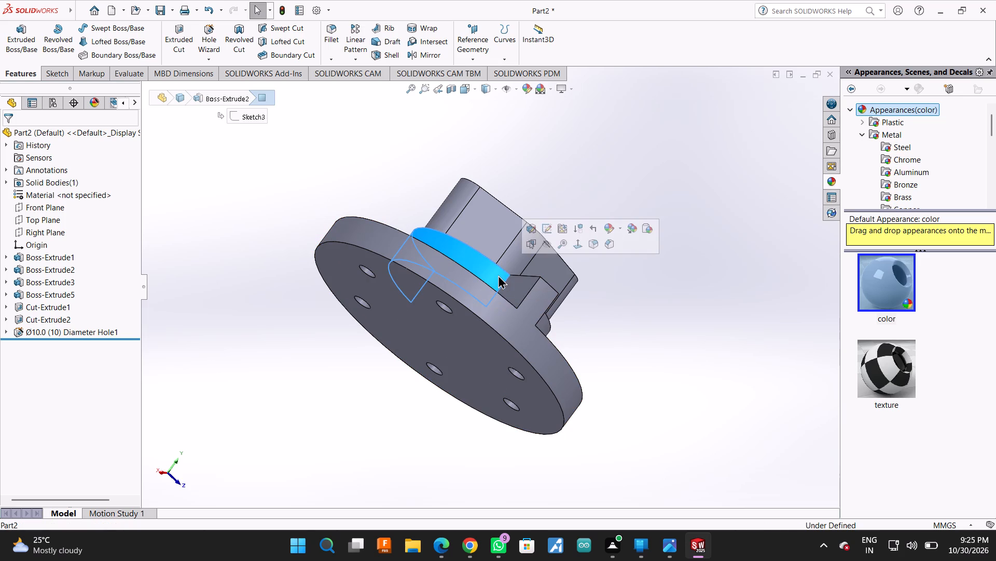
left_click(571, 178)
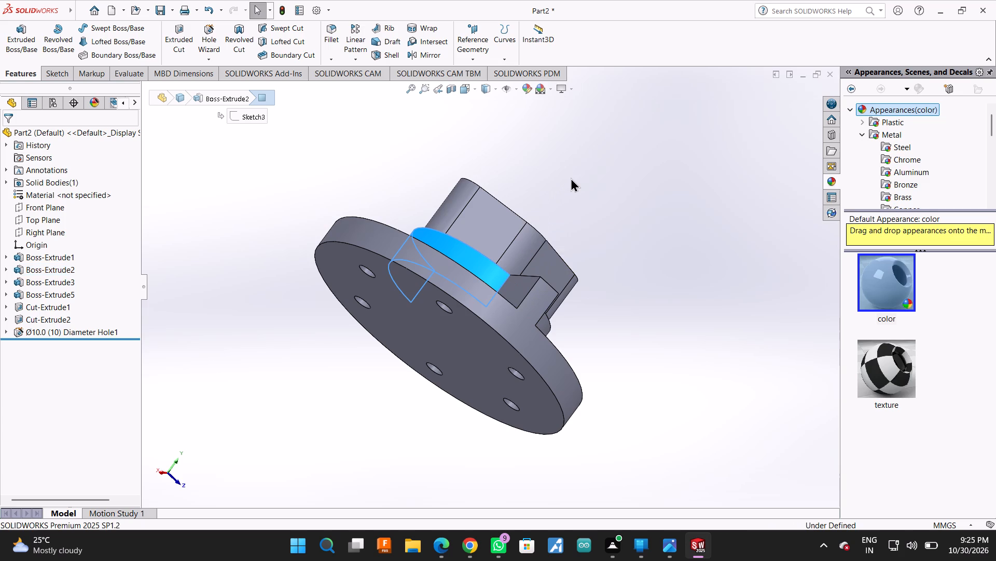
left_click_drag(317, 177, 338, 264)
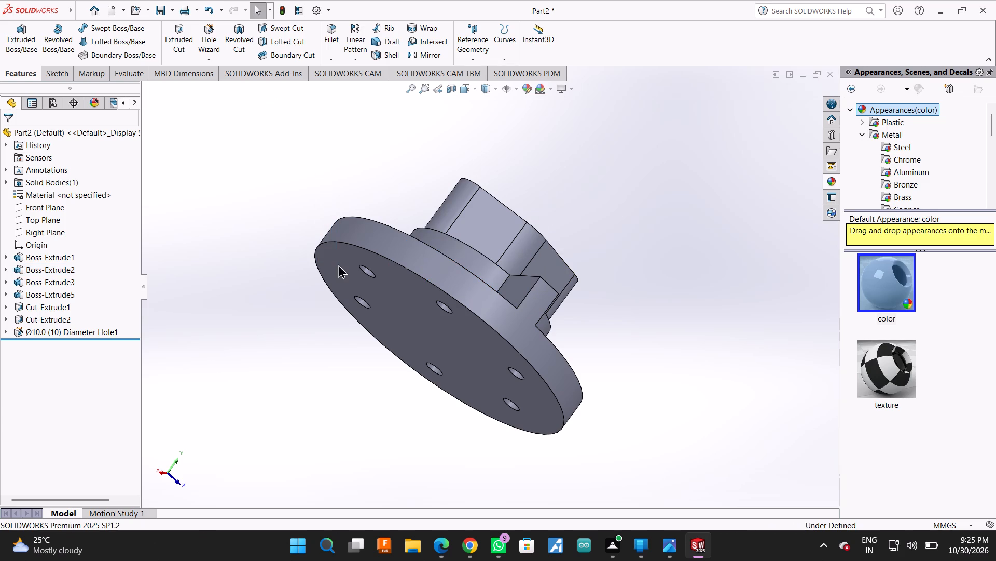
Inspect the part from the side, checking which extrusions form the flange rim and the round hub.
scroll(471, 391, "up", 2)
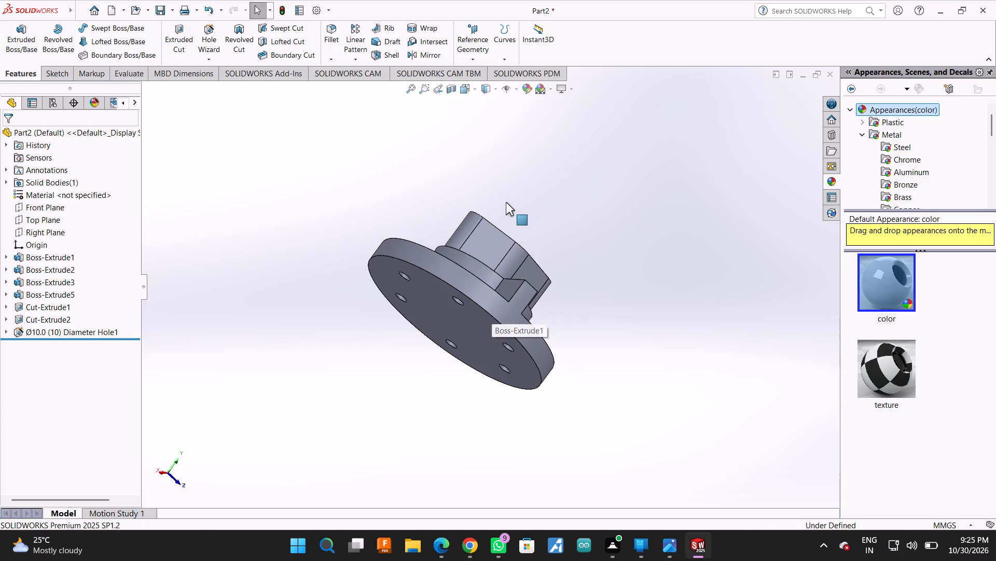
right_click(646, 250)
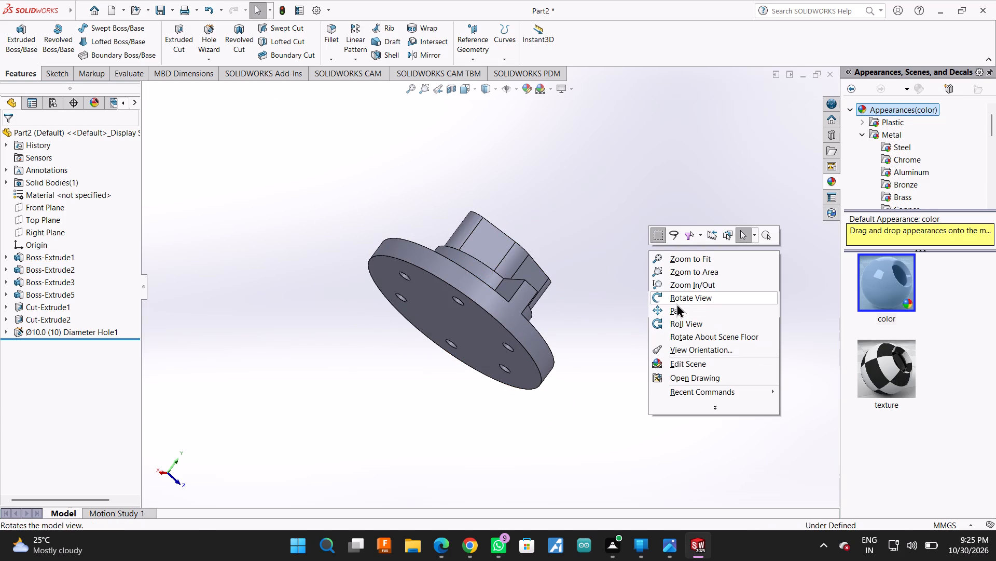
left_click(676, 303)
left_click_drag(276, 239, 278, 383)
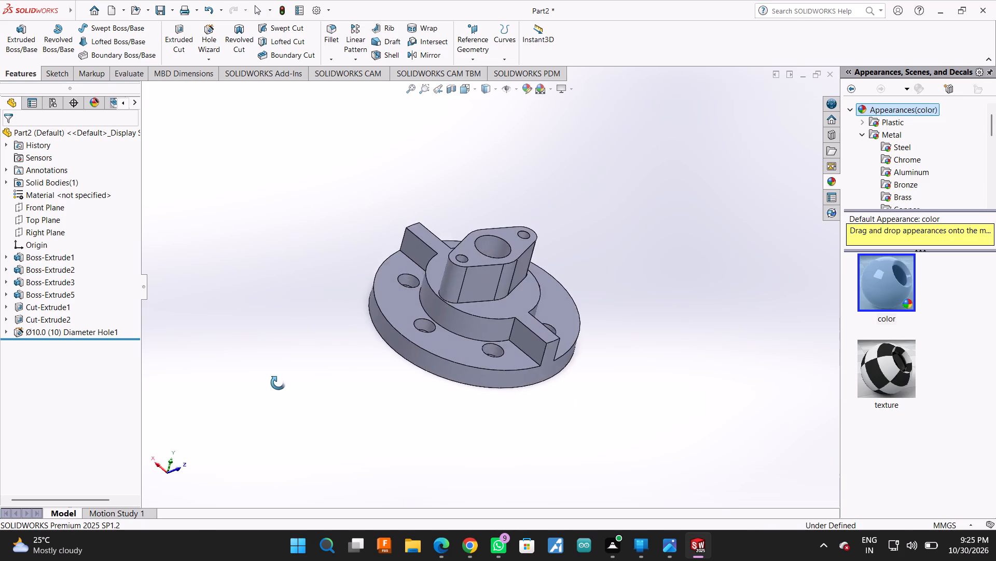
left_click_drag(278, 383, 230, 328)
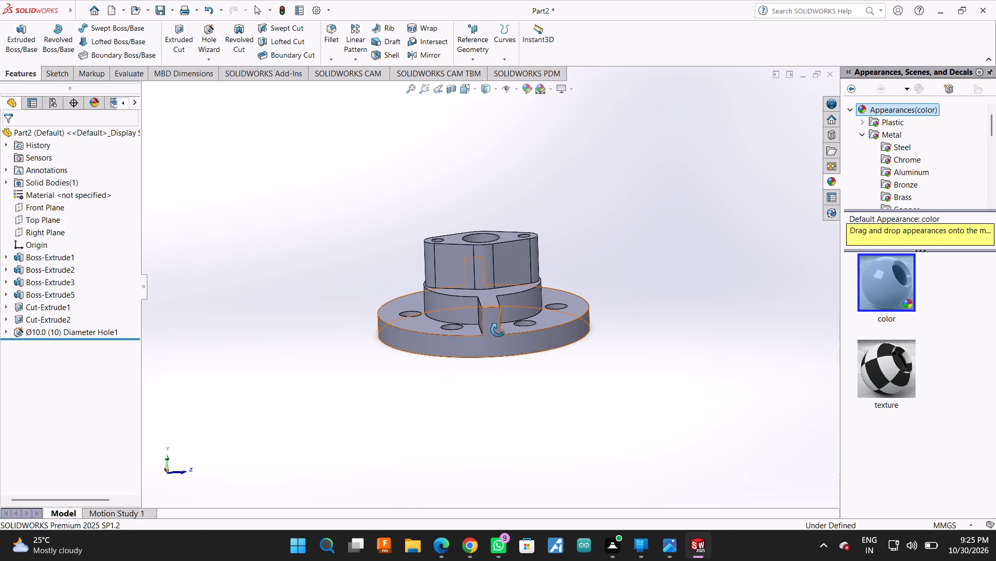
key("Escape")
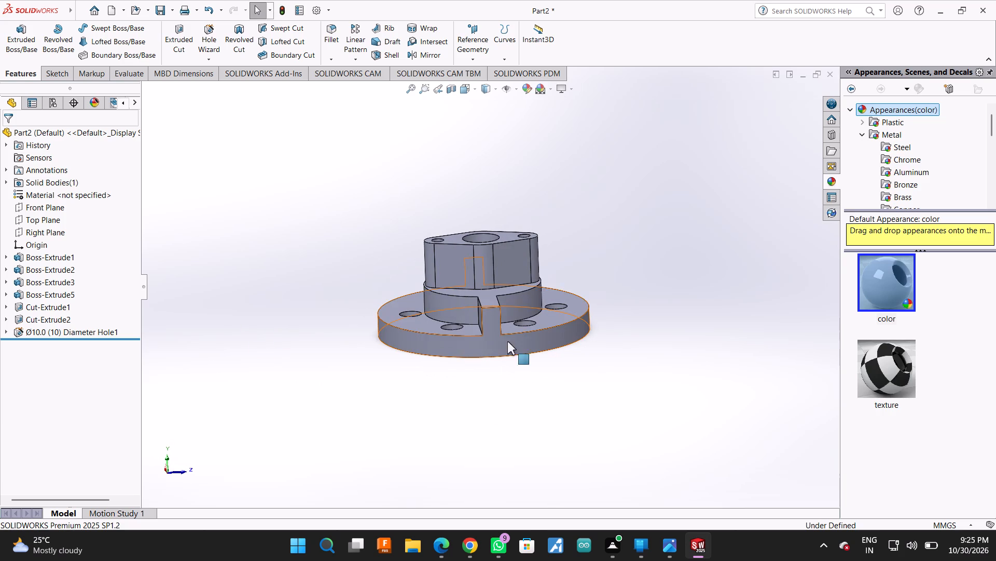
left_click(492, 319)
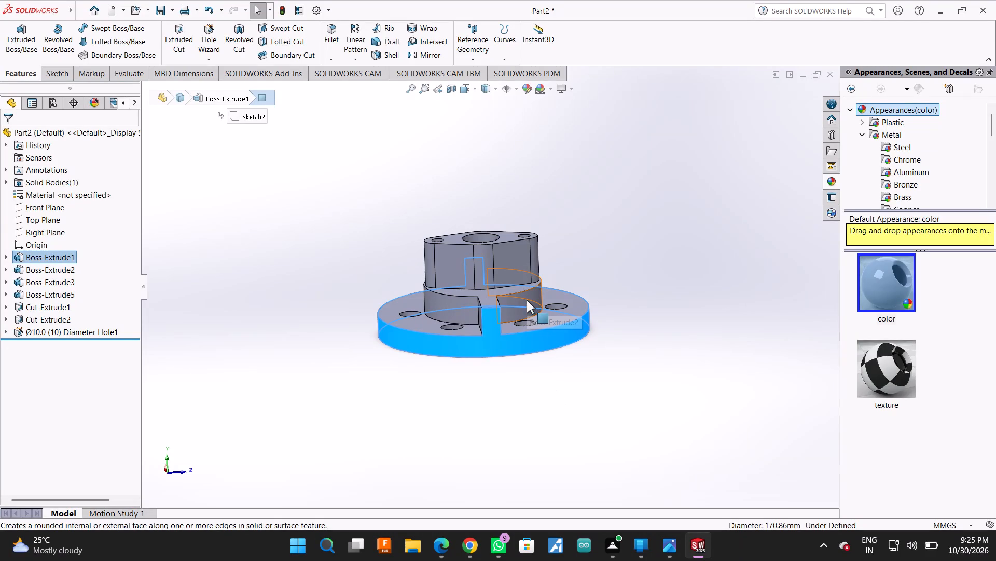
left_click(653, 287)
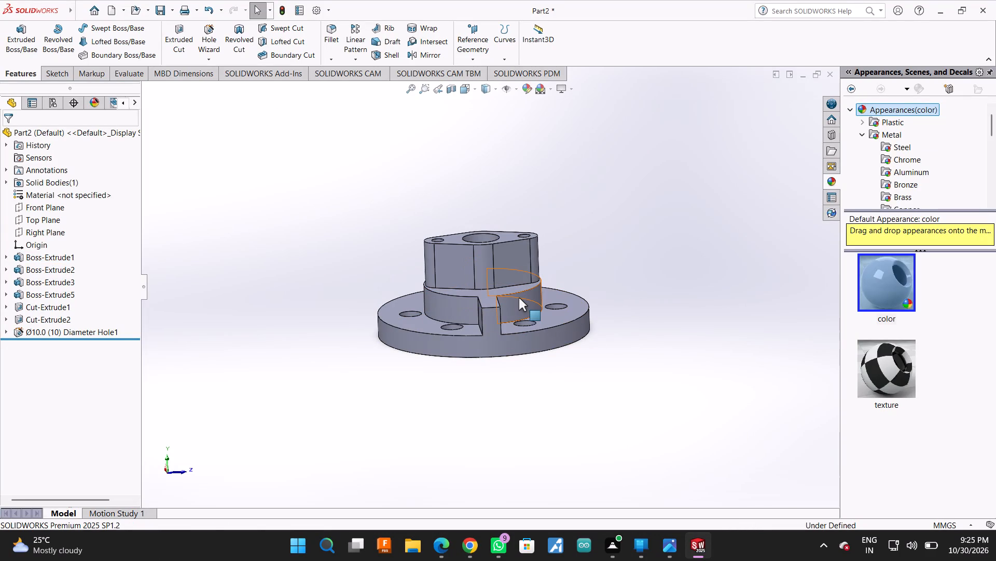
left_click(519, 298)
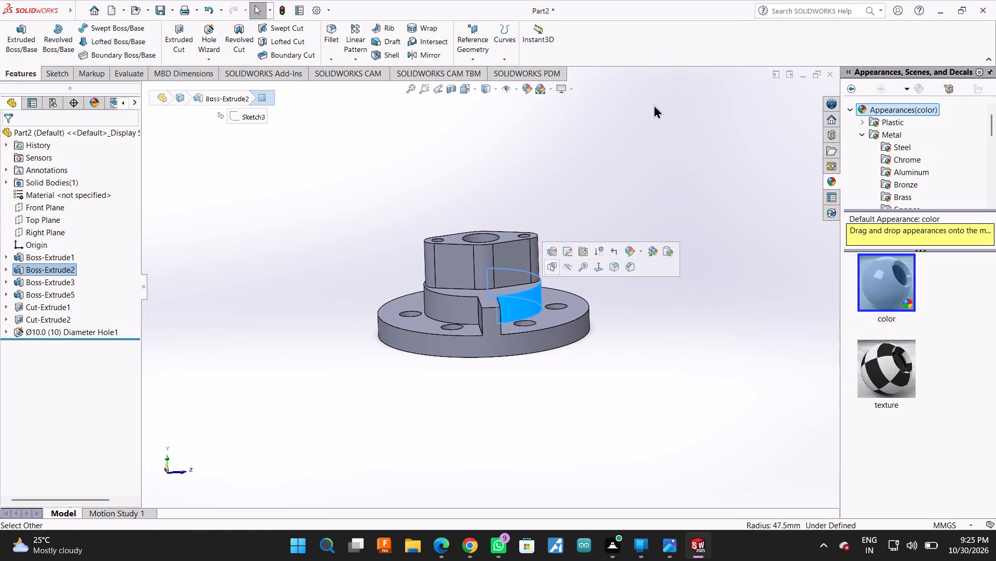
left_click(656, 104)
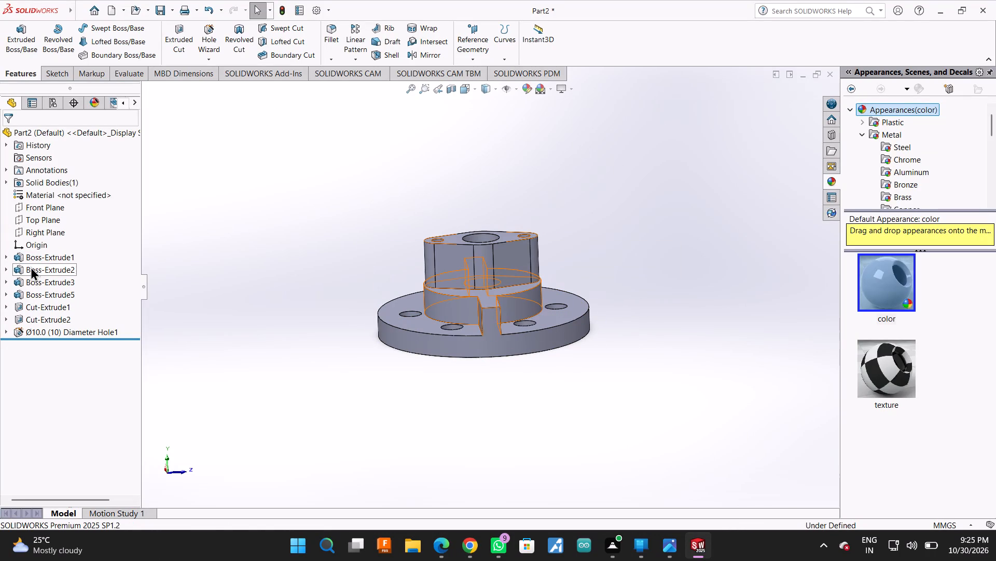
left_click(33, 270)
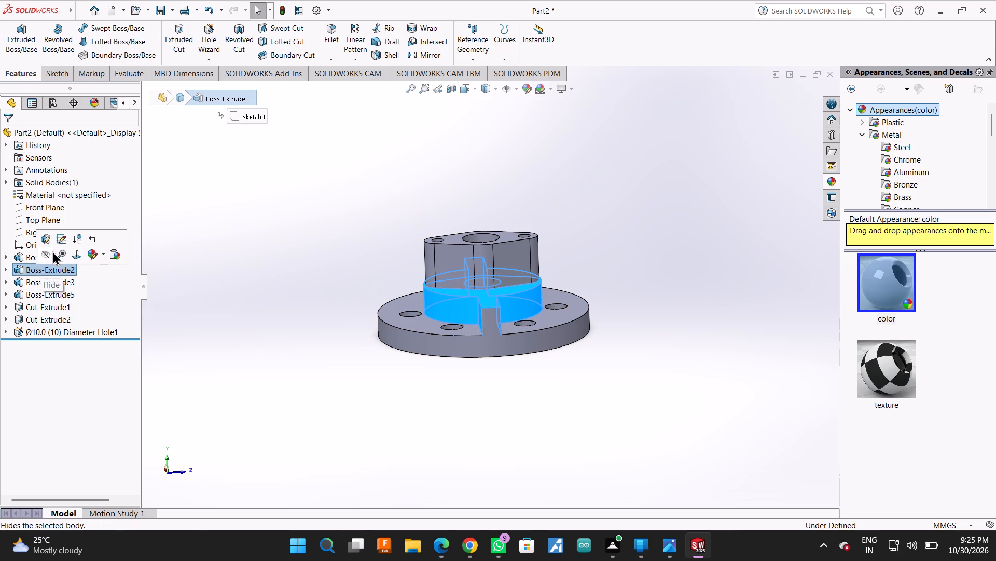
left_click(251, 254)
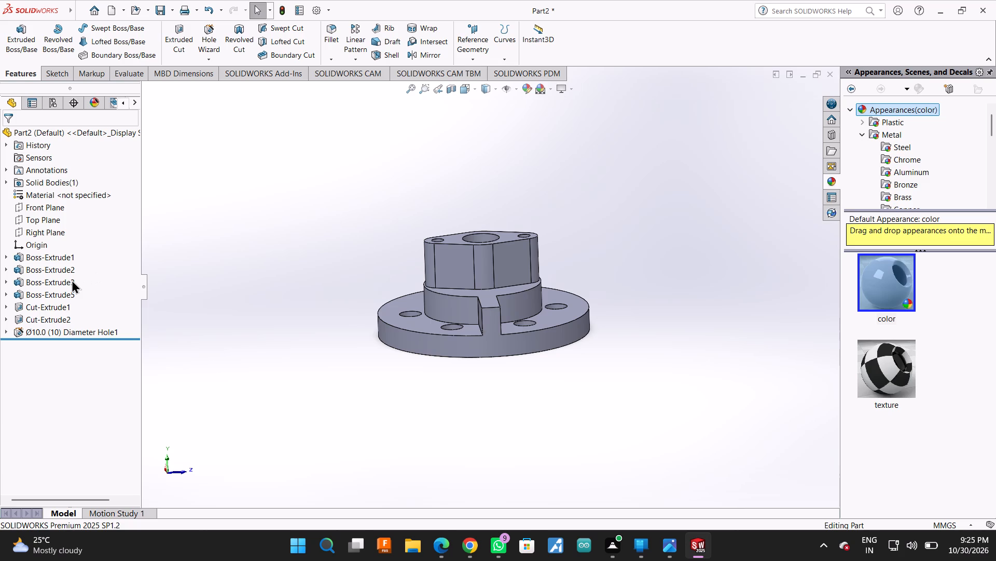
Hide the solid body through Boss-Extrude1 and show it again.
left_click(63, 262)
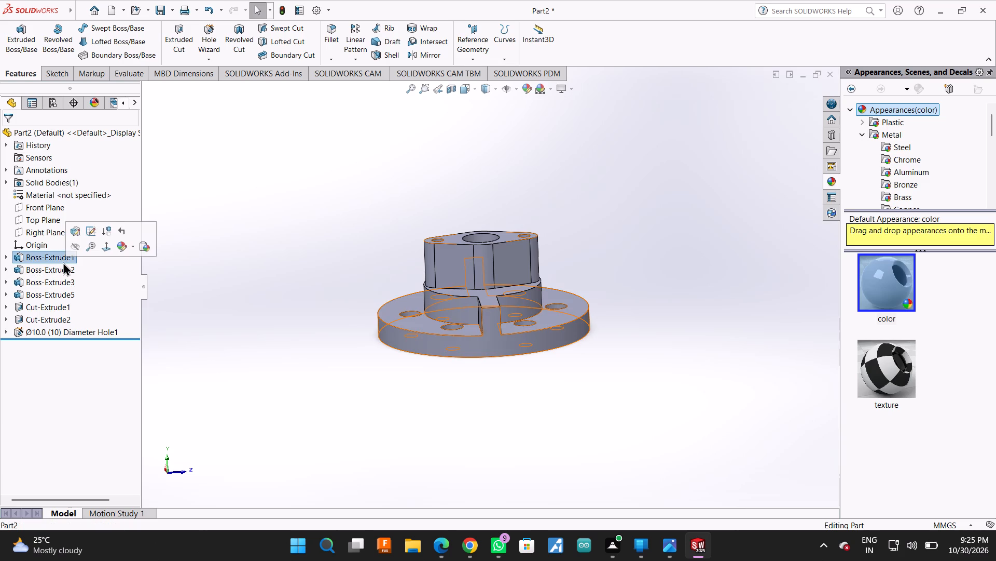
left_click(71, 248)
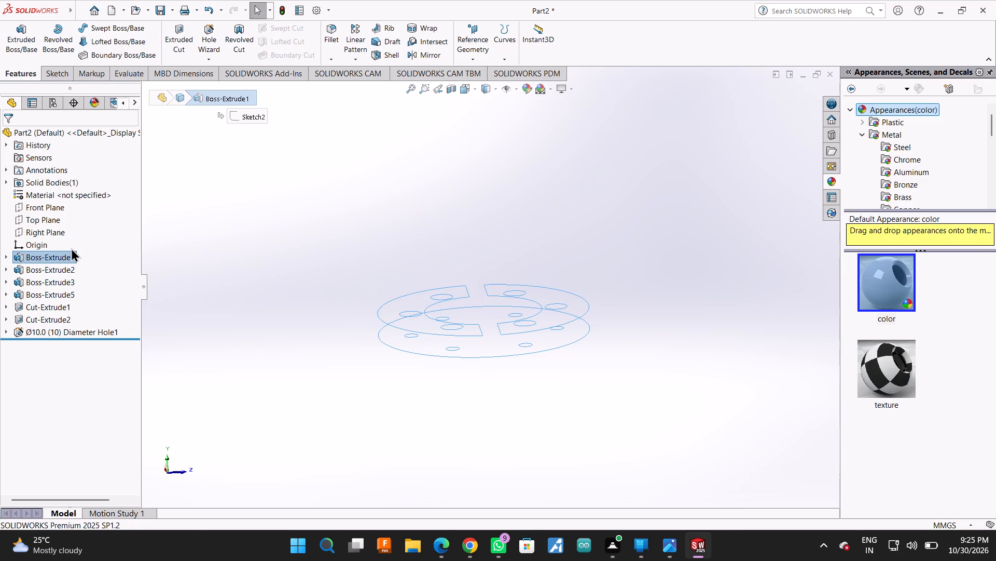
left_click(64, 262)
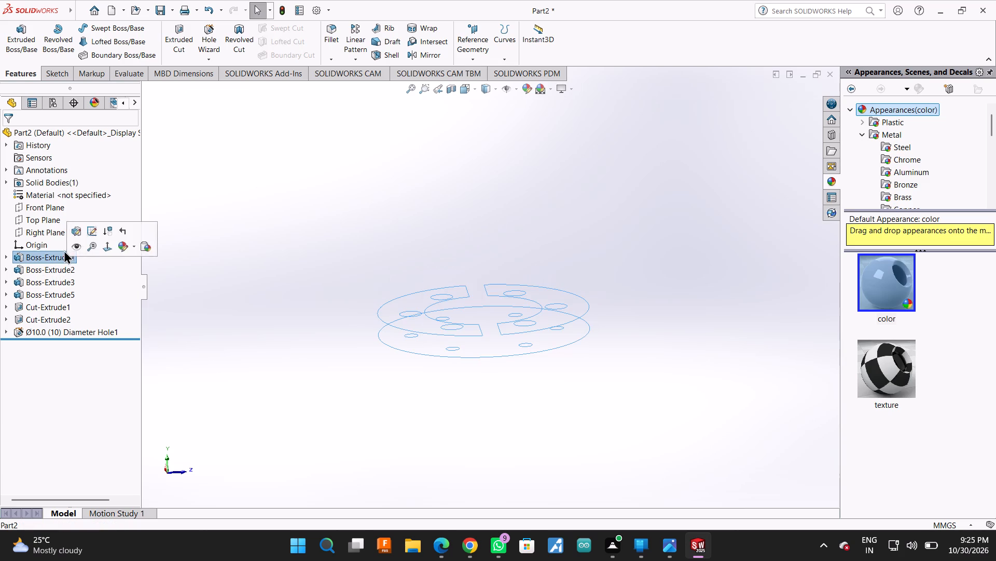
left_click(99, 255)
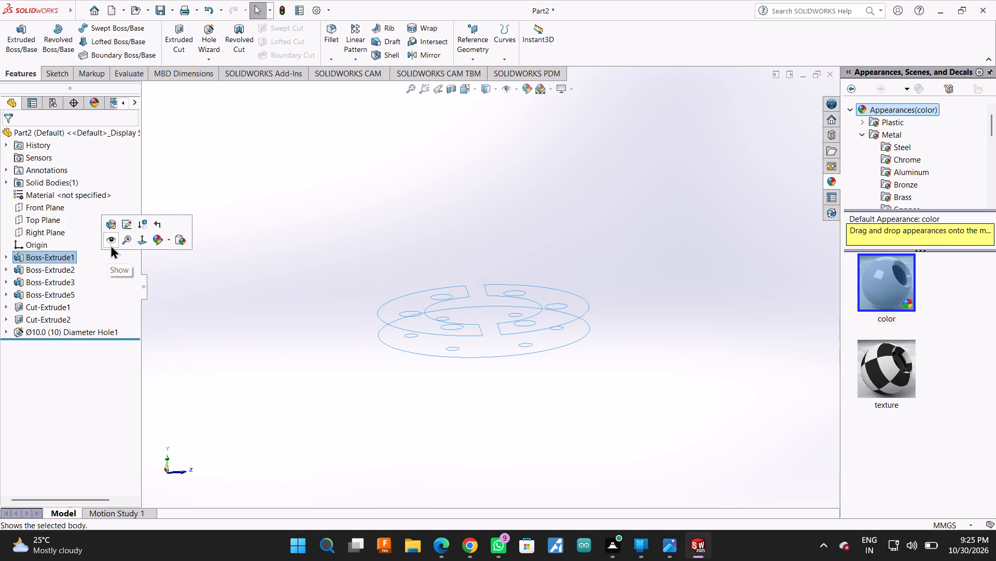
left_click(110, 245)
Suppress the base flange feature, Boss-Extrude1.
left_click(85, 256)
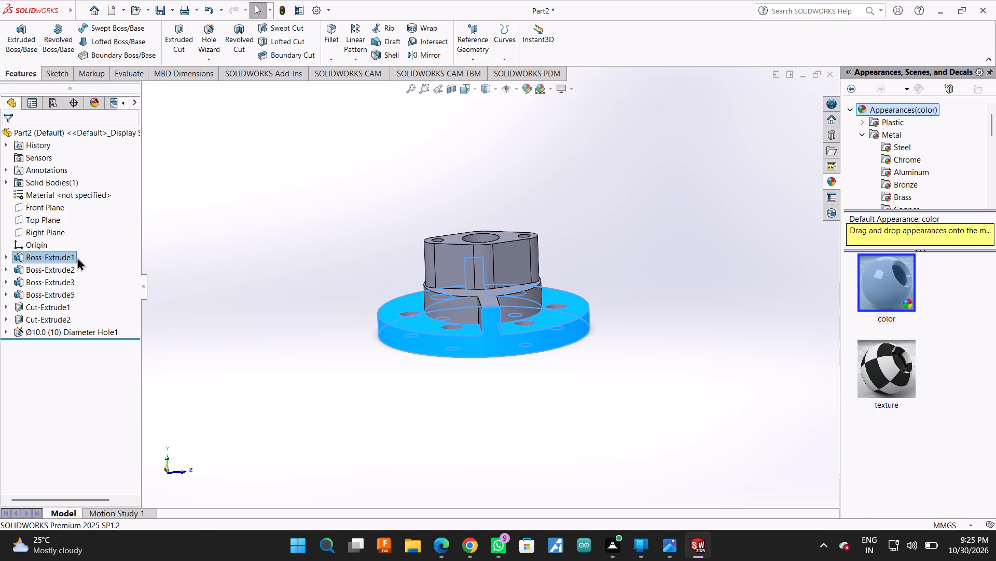
left_click(74, 256)
double_click(99, 252)
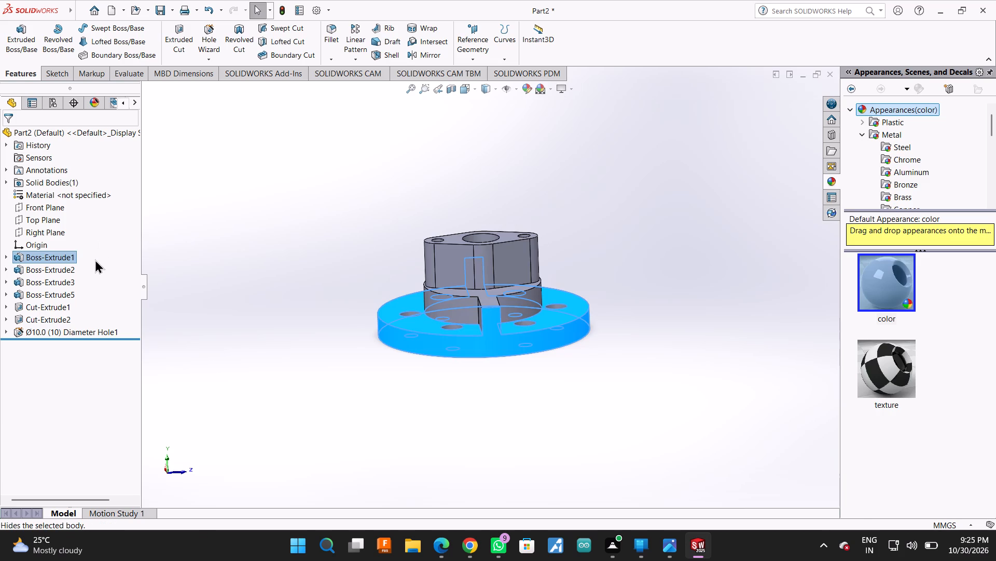
left_click(89, 263)
left_click(76, 257)
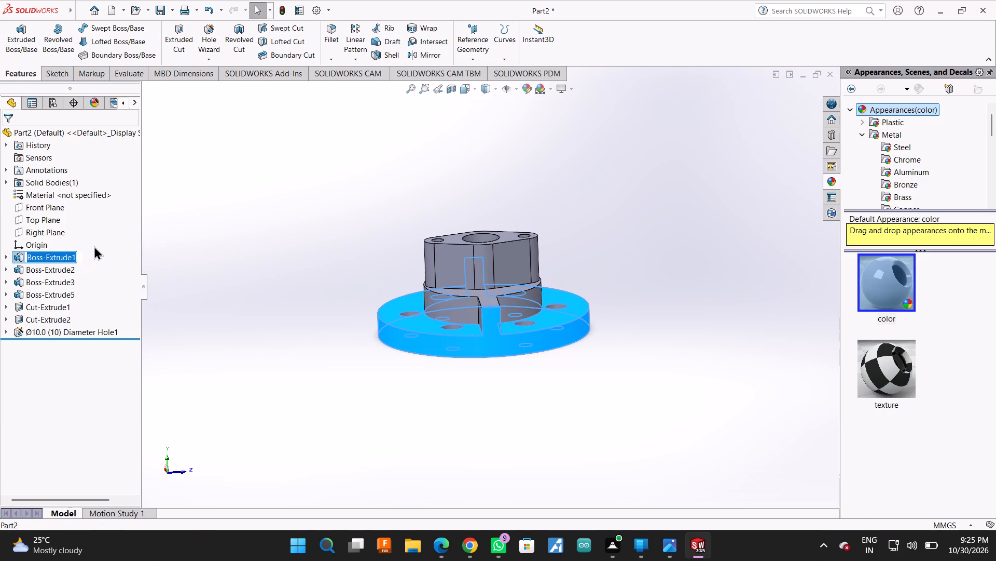
left_click(75, 255)
left_click(81, 259)
left_click(85, 260)
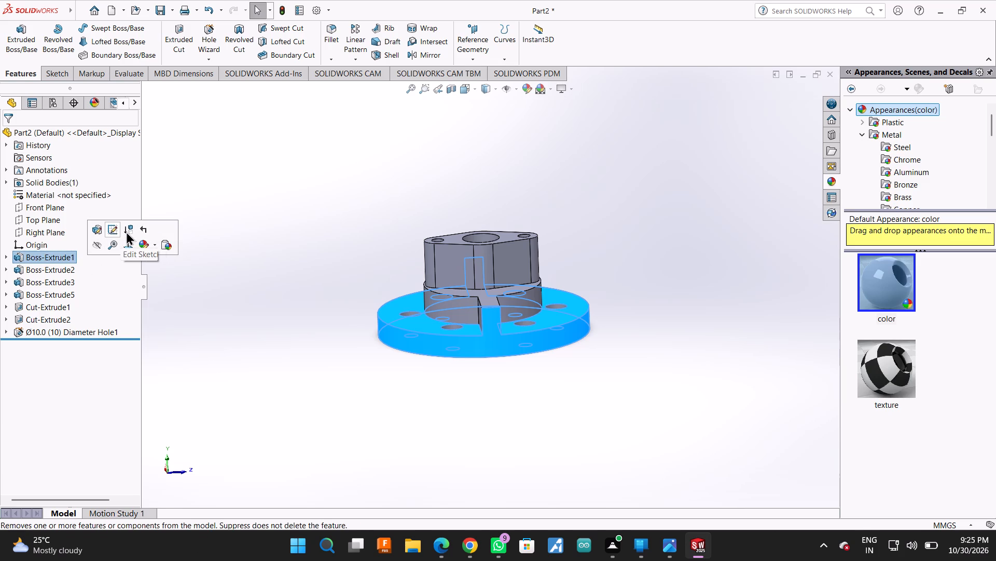
left_click(127, 231)
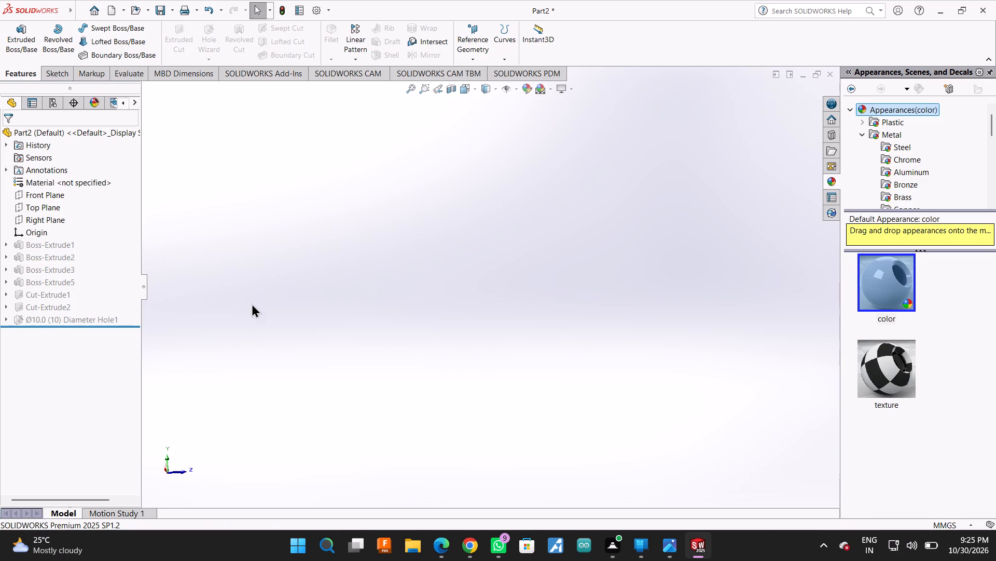
Unsuppress the base flange feature Boss-Extrude1 and the hub feature Boss-Extrude2.
left_click(59, 250)
left_click(101, 222)
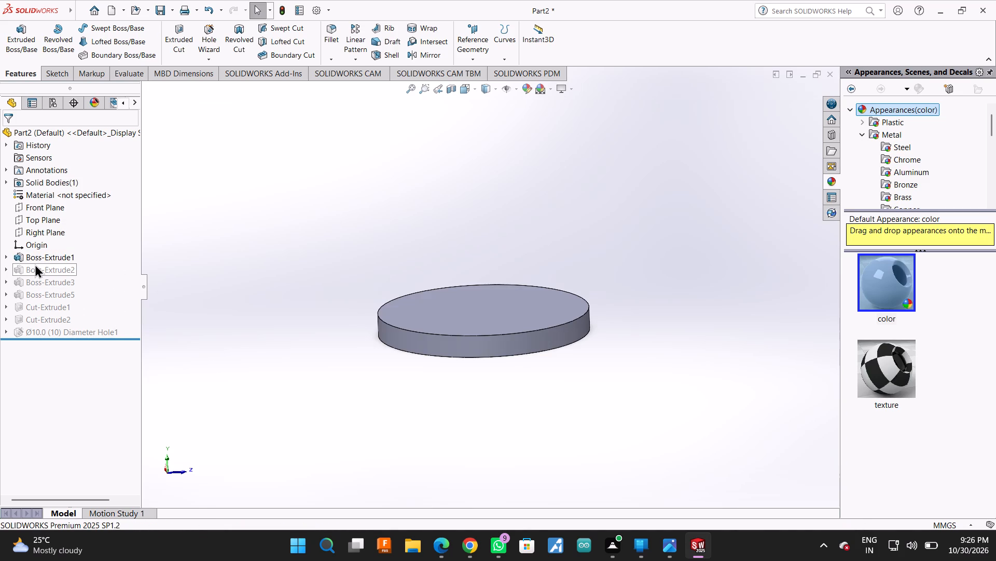
left_click(35, 264)
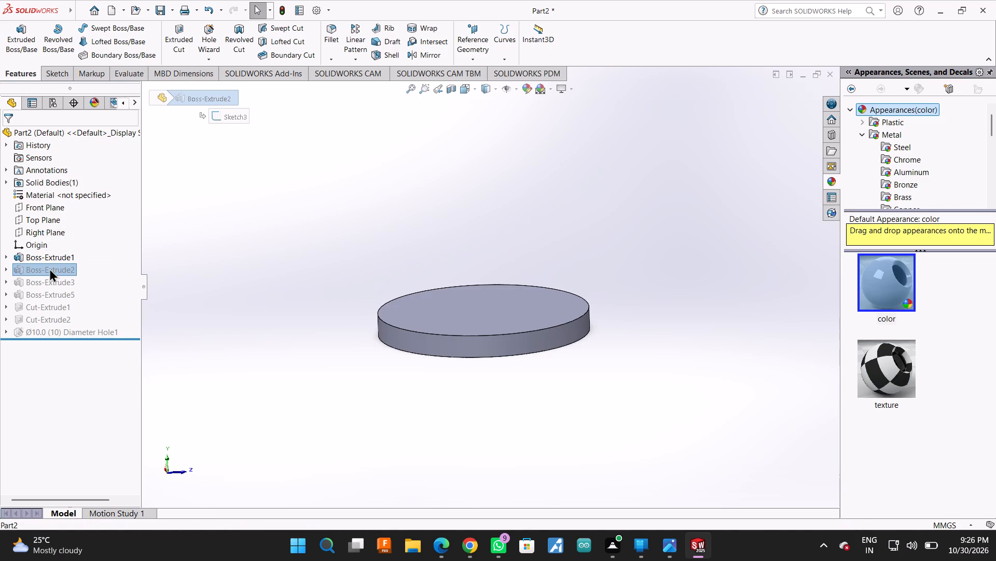
left_click(49, 268)
left_click(105, 272)
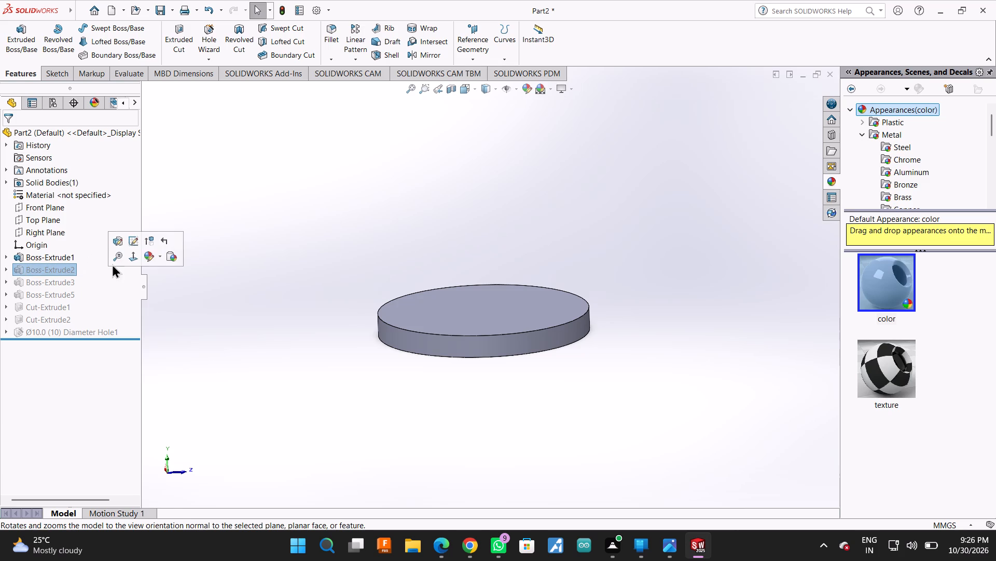
left_click(142, 245)
Examine the flange's outer rim face with its side rib and highlight all geometry belonging to Boss-Extrude1.
scroll(486, 323, "down", 1)
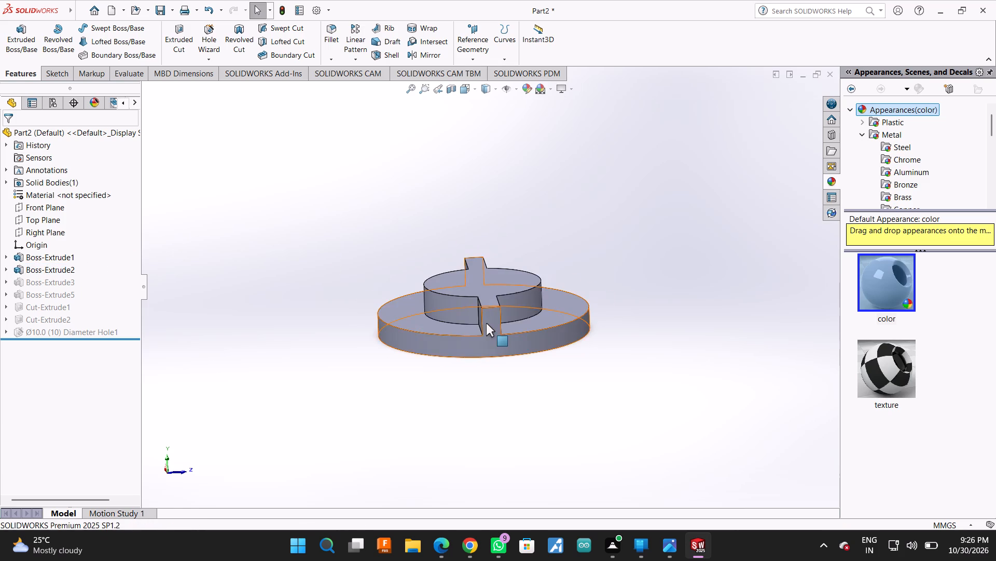
scroll(486, 323, "down", 3)
left_click(497, 317)
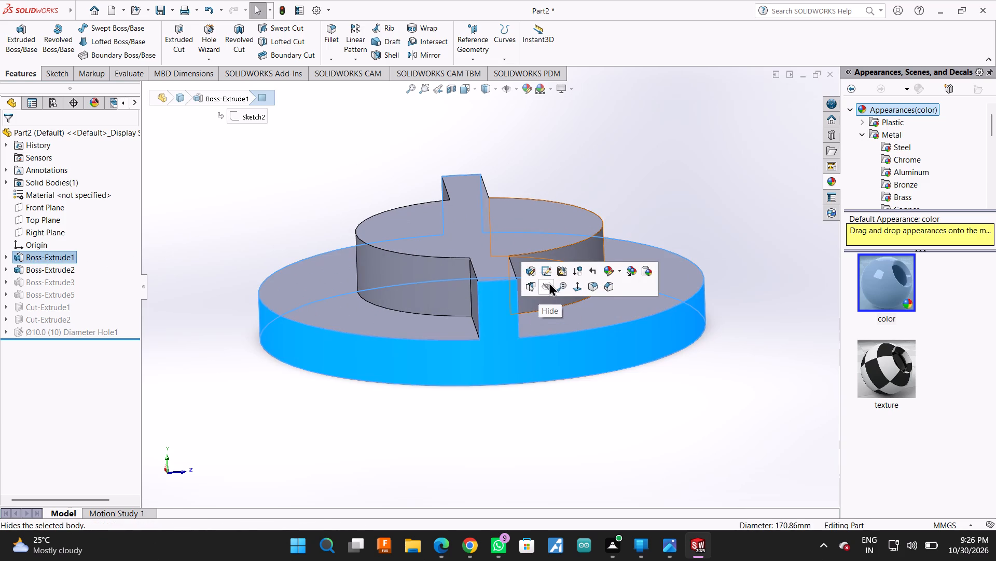
left_click(663, 197)
left_click(621, 326)
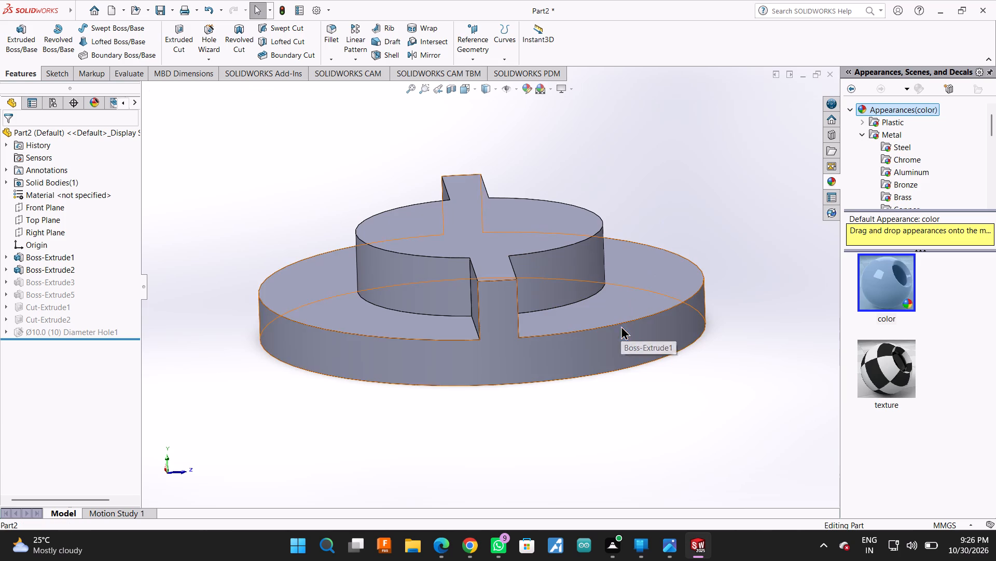
left_click(58, 257)
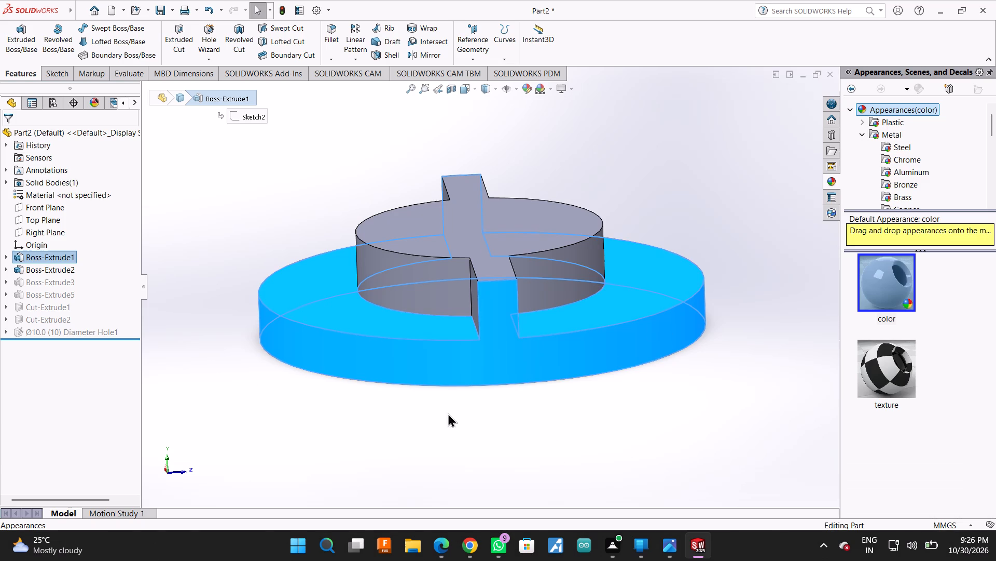
scroll(528, 296, "down", 2)
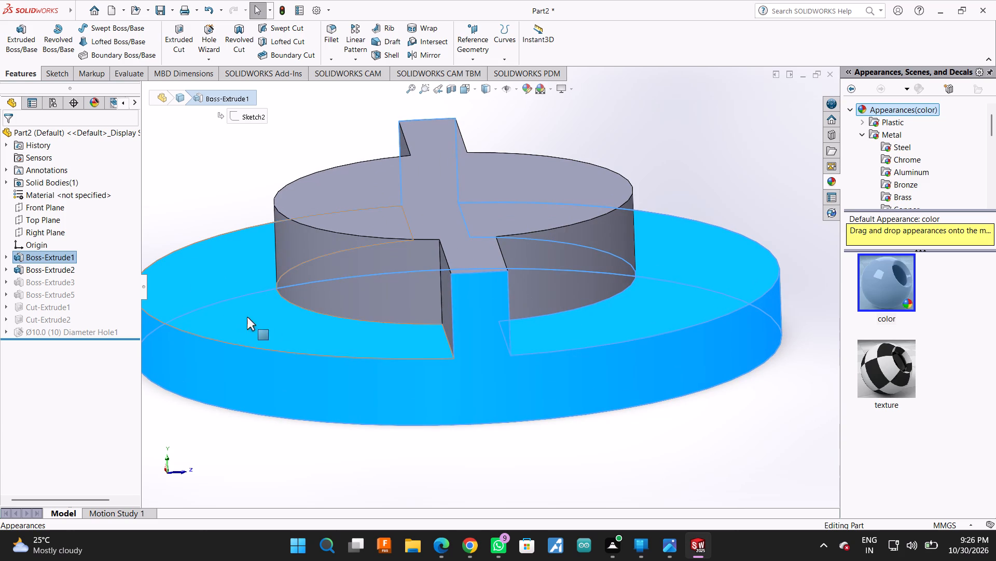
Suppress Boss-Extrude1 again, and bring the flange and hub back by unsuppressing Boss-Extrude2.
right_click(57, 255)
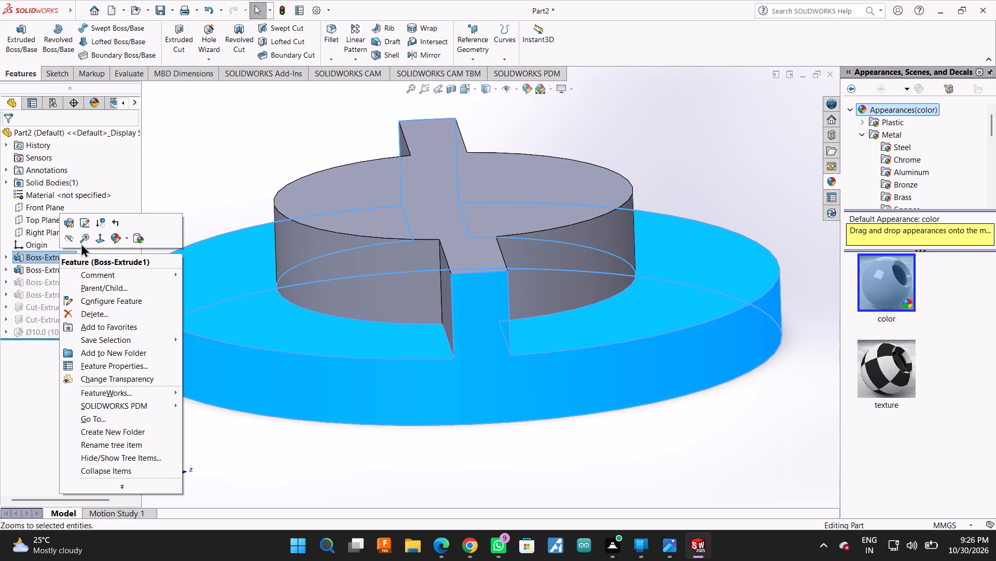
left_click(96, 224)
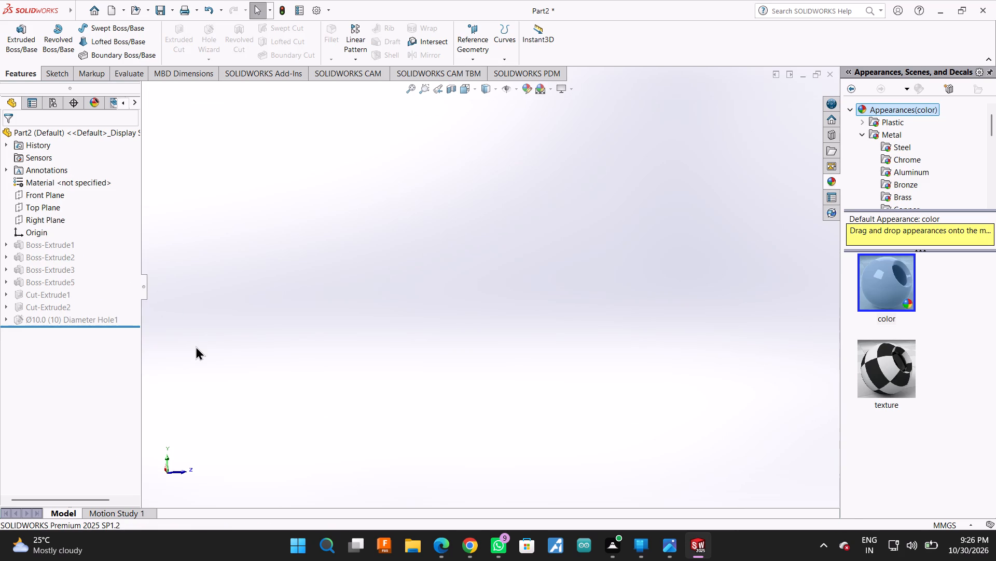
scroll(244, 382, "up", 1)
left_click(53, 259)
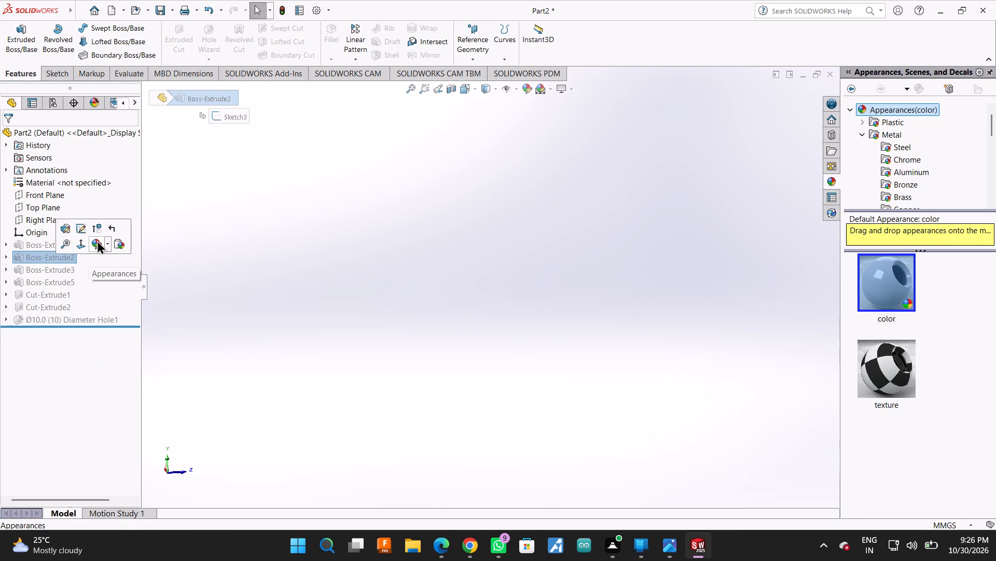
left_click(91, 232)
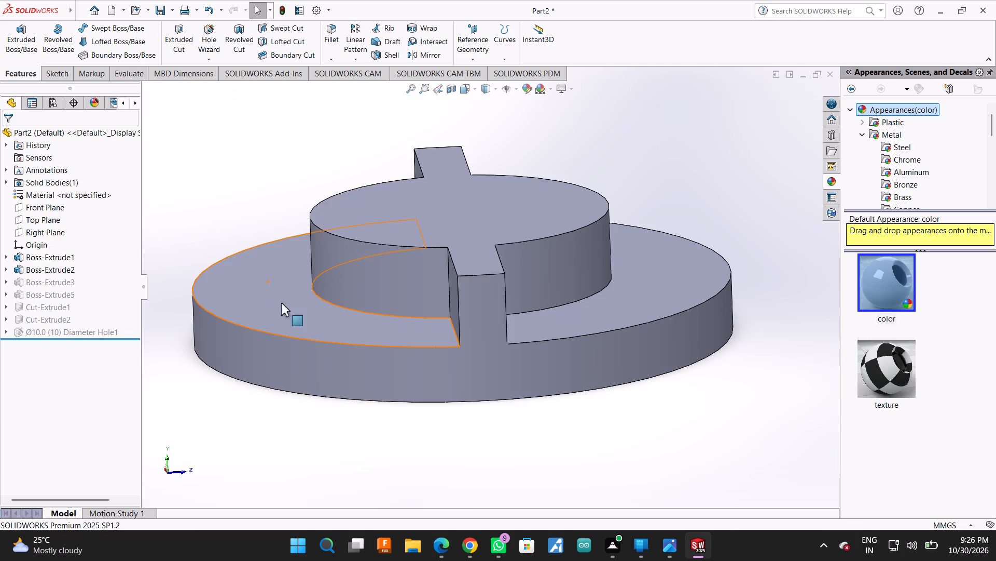
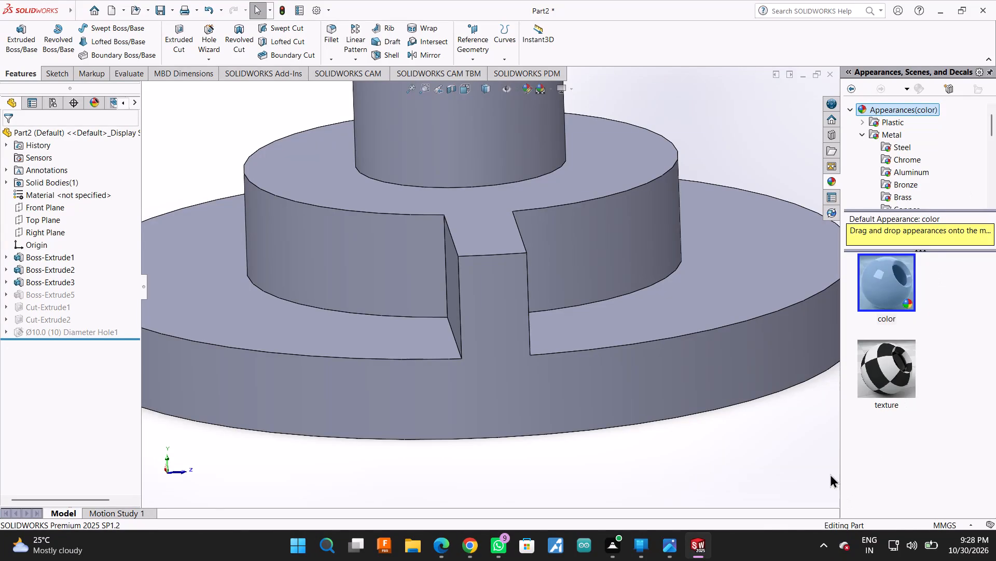
Examine the stepped flange and its side ribs from below and from above.
left_click_drag(840, 474, 995, 453)
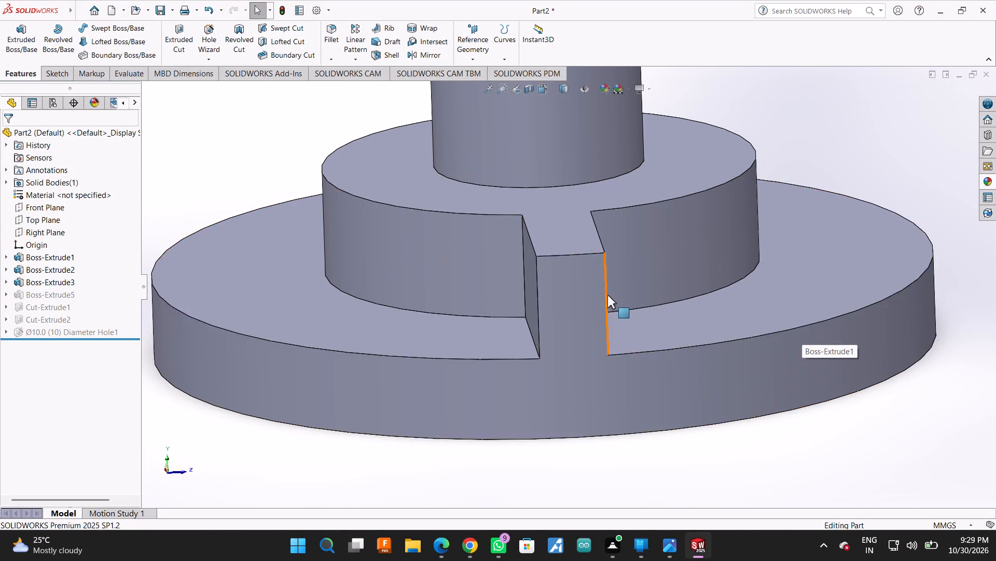
scroll(575, 301, "up", 2)
right_click(782, 212)
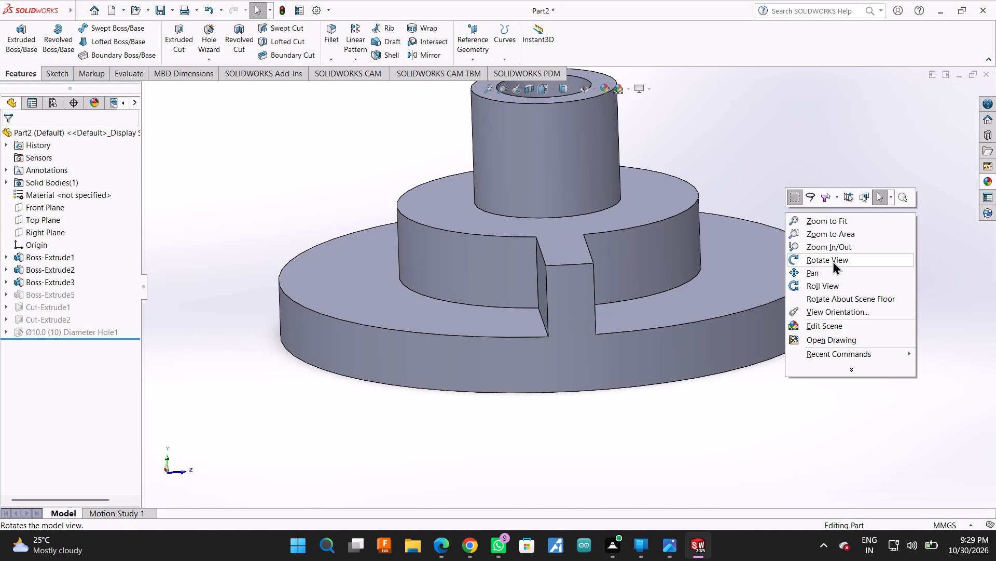
left_click(833, 261)
left_click_drag(777, 234, 530, 397)
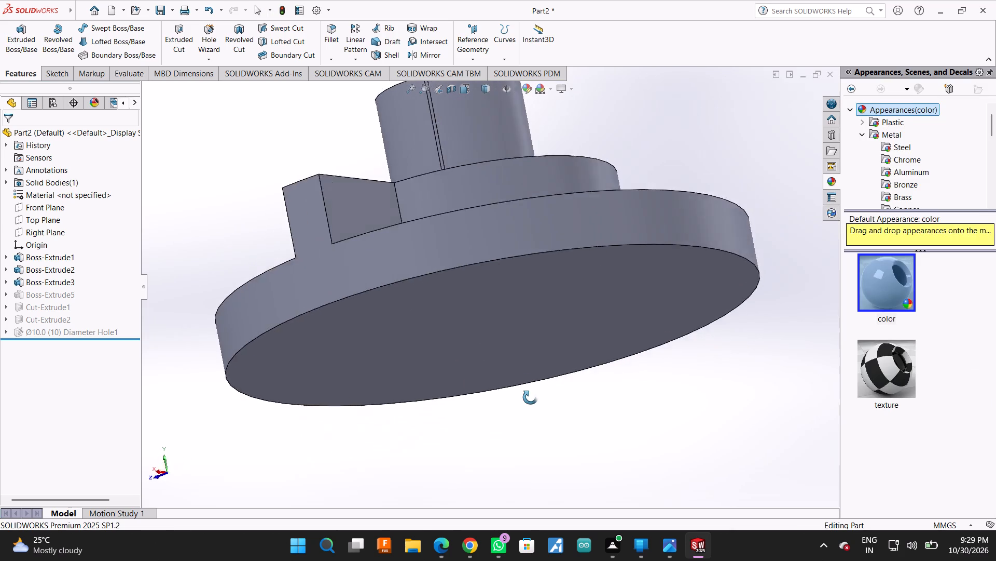
left_click_drag(530, 397, 600, 511)
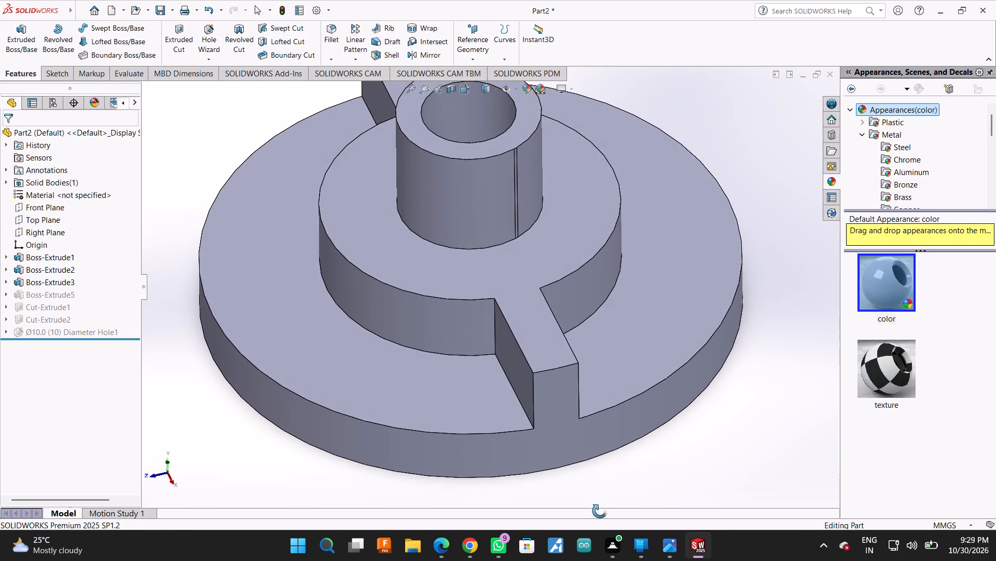
left_click_drag(600, 511, 600, 510)
scroll(541, 231, "down", 3)
scroll(525, 282, "up", 3)
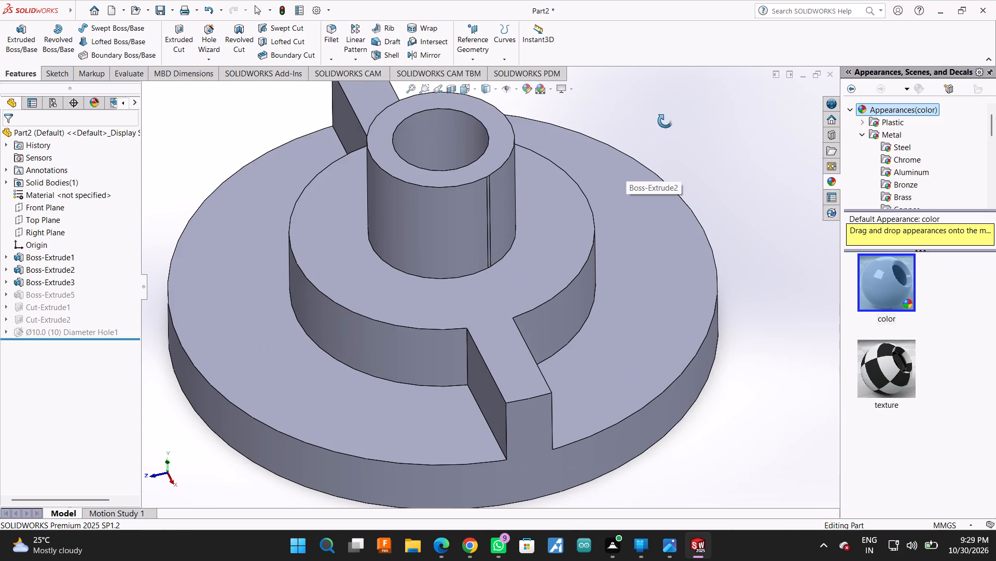
Open a new sketch on the narrow flat face running down the side of the upper hub cylinder.
left_click_drag(666, 120, 651, 131)
scroll(504, 219, "down", 1)
scroll(422, 251, "down", 3)
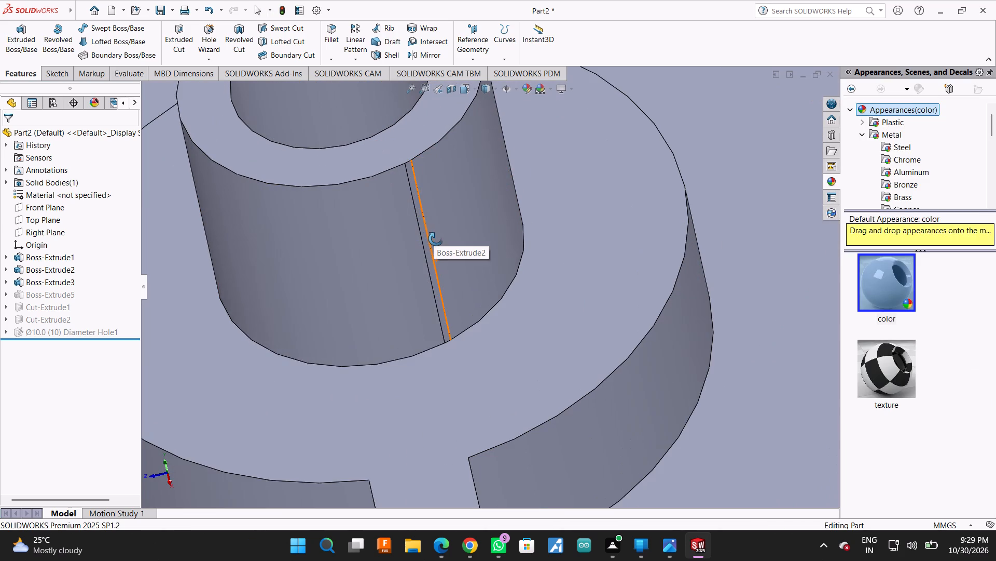
left_click(430, 259)
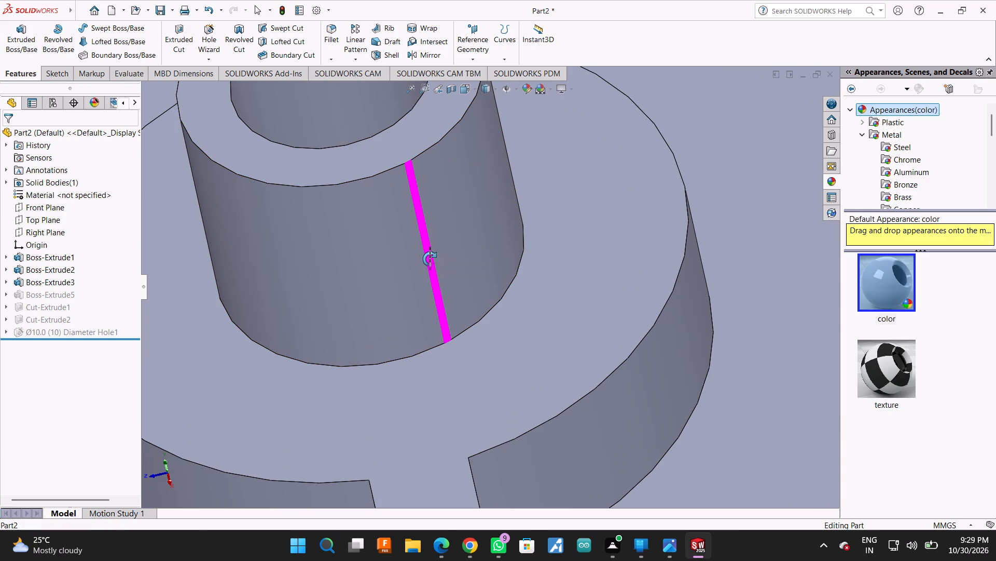
right_click(430, 259)
left_click(708, 131)
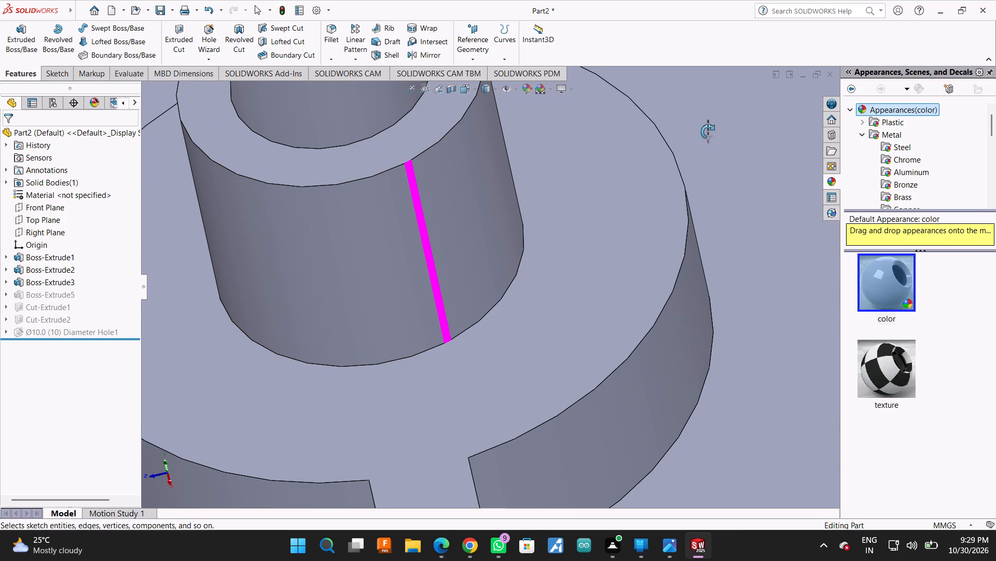
key("Escape")
key("Escape")
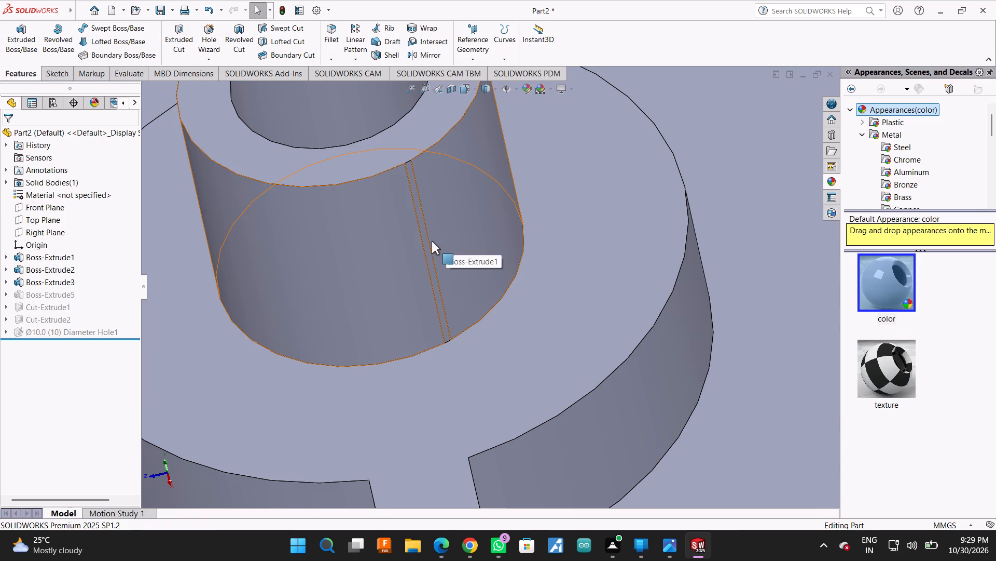
left_click(424, 243)
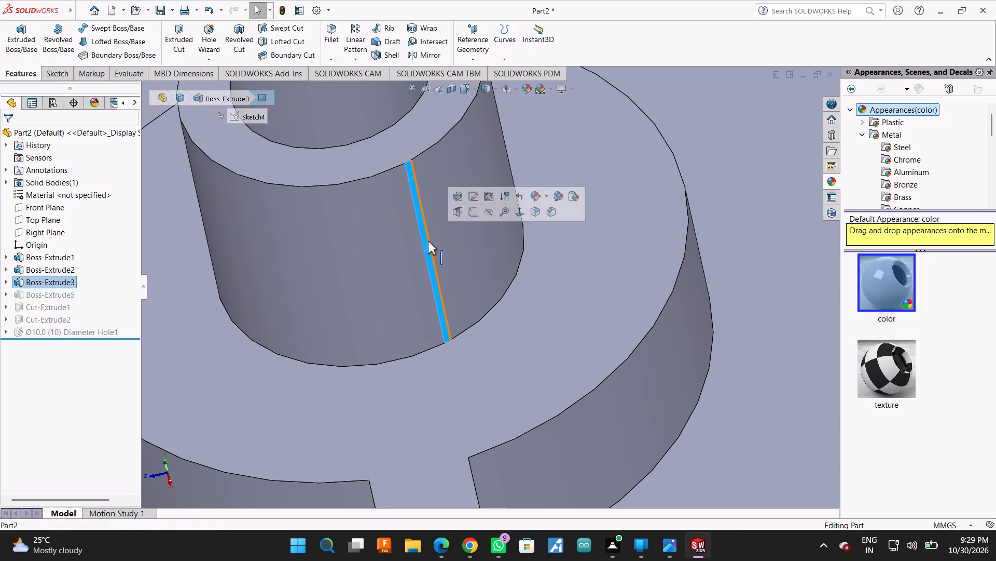
left_click(474, 213)
scroll(491, 237, "down", 2)
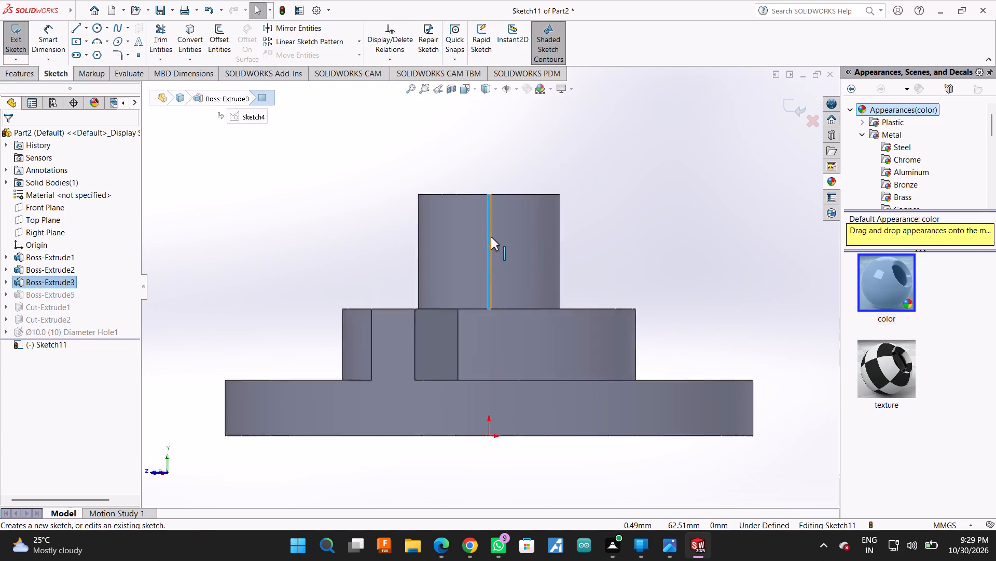
scroll(491, 237, "down", 2)
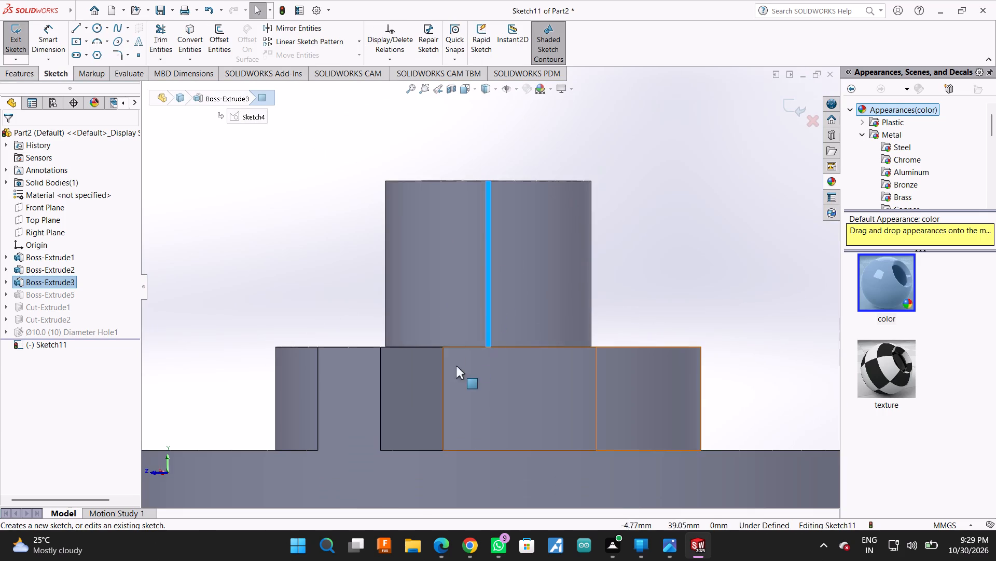
Sketch a circle about 7 mm in radius centred over the rib's end face, reaching the rib's side edge.
left_click(359, 400)
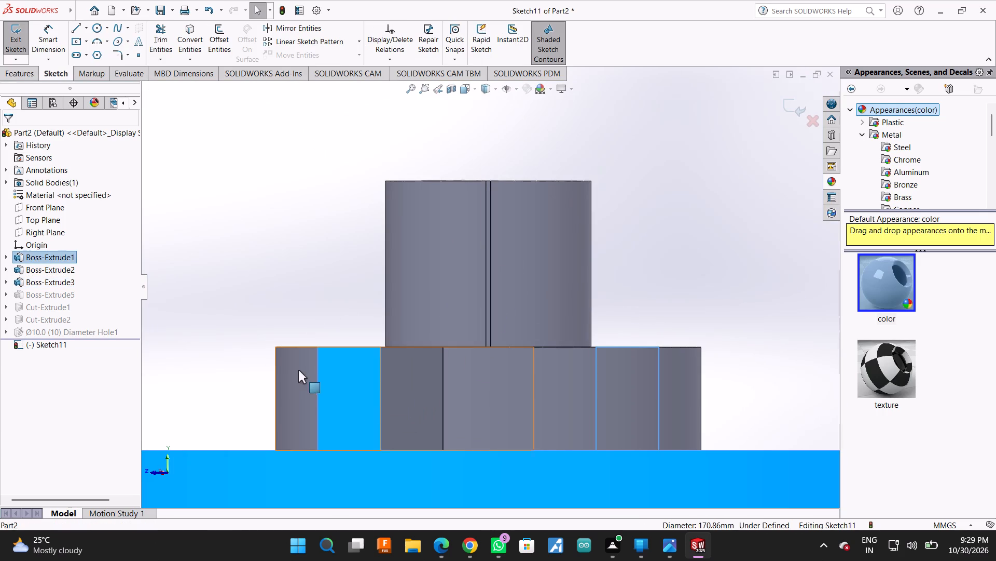
scroll(497, 179, "up", 1)
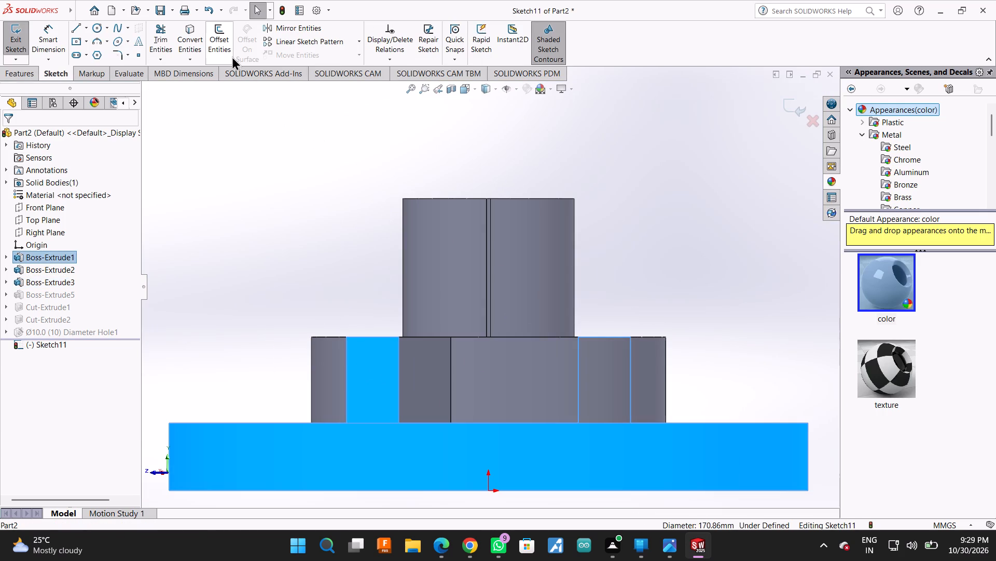
left_click(96, 24)
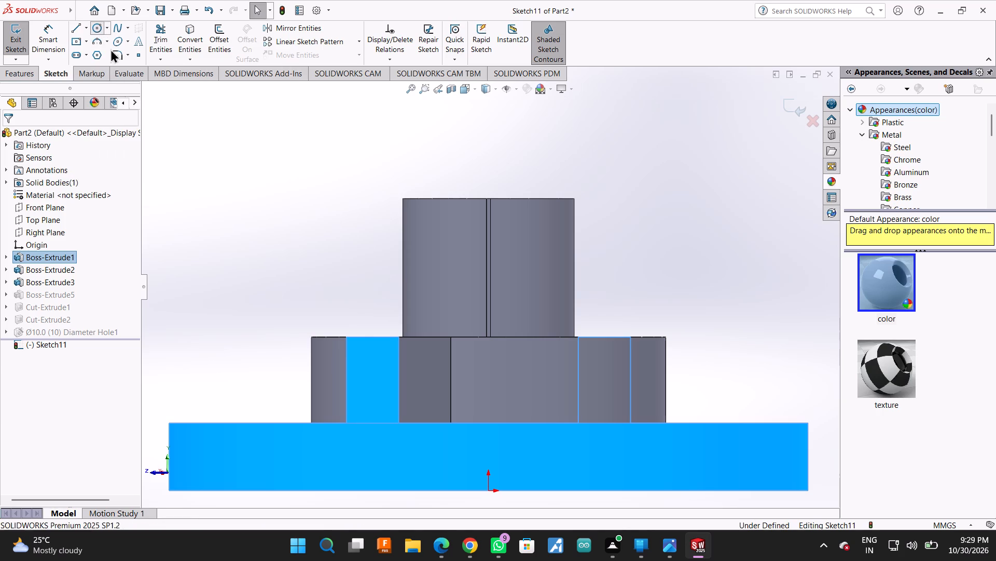
key("Escape")
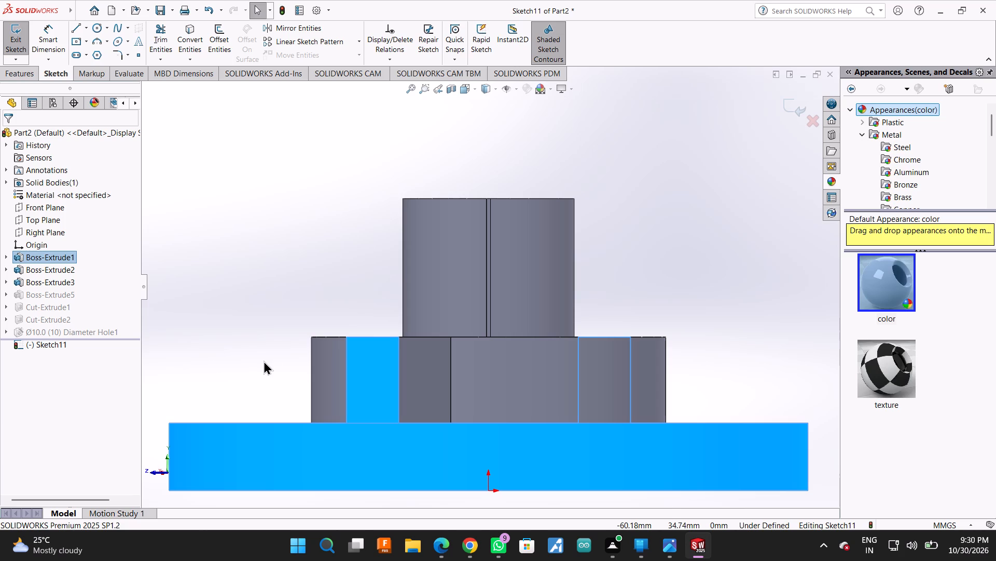
left_click(93, 25)
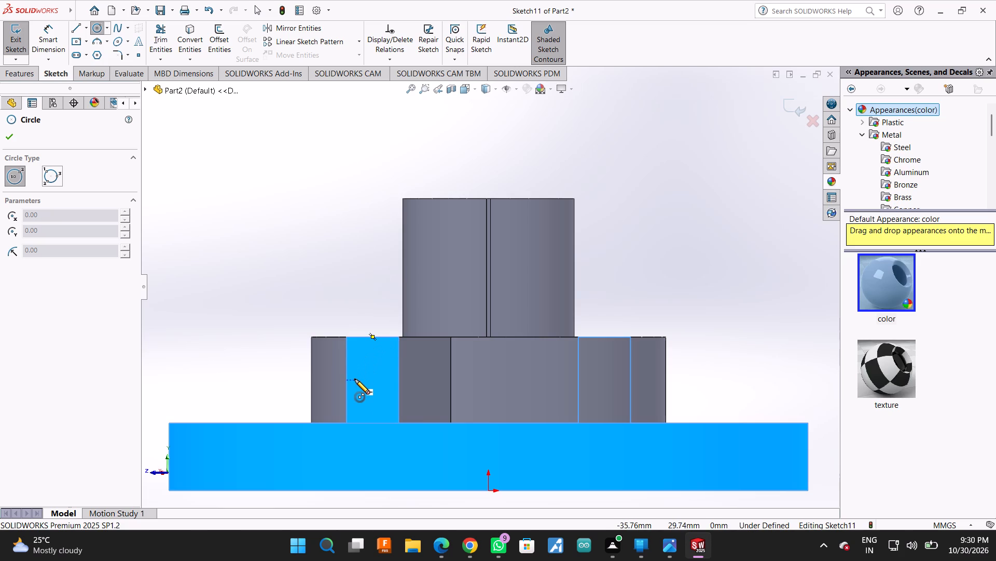
left_click(372, 380)
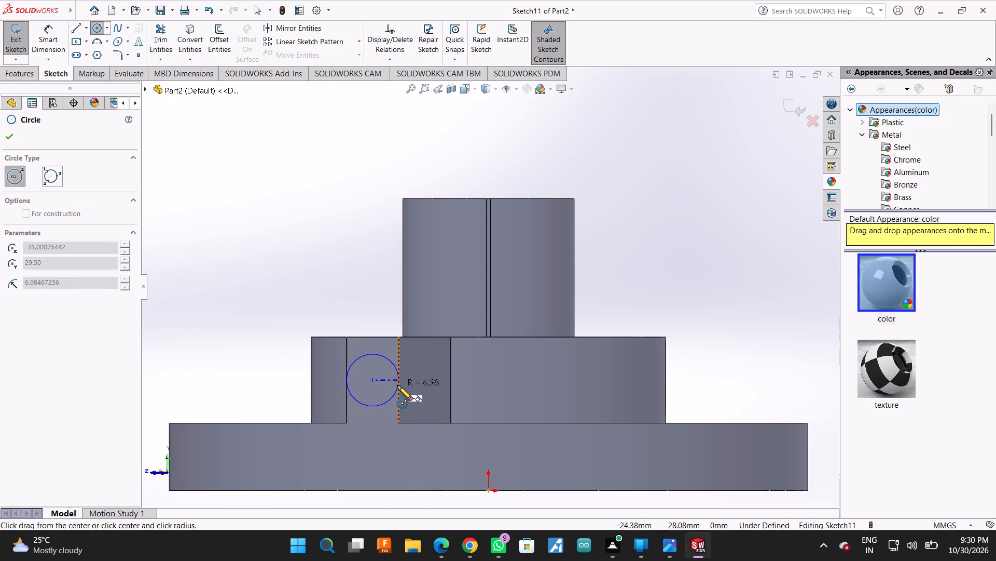
left_click(397, 385)
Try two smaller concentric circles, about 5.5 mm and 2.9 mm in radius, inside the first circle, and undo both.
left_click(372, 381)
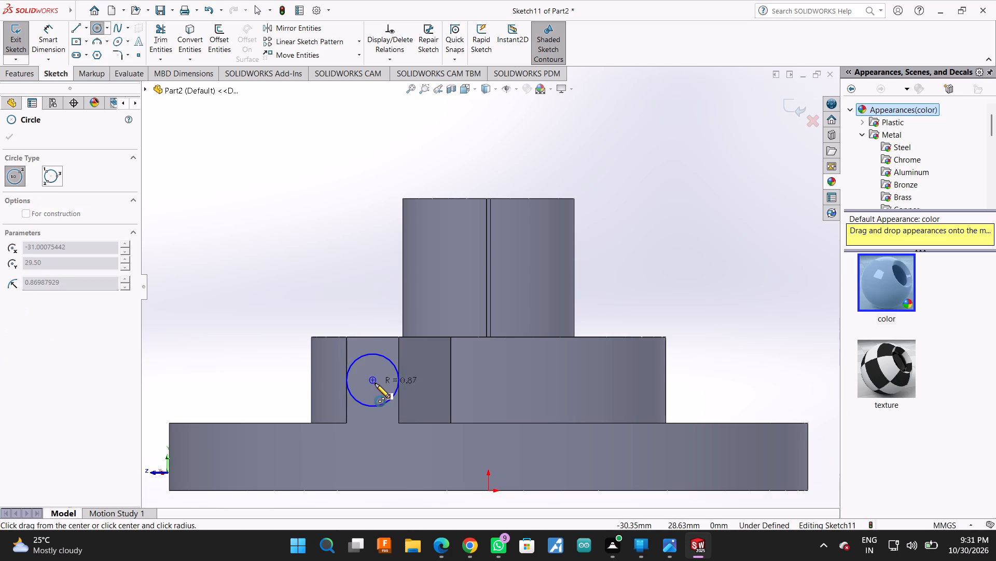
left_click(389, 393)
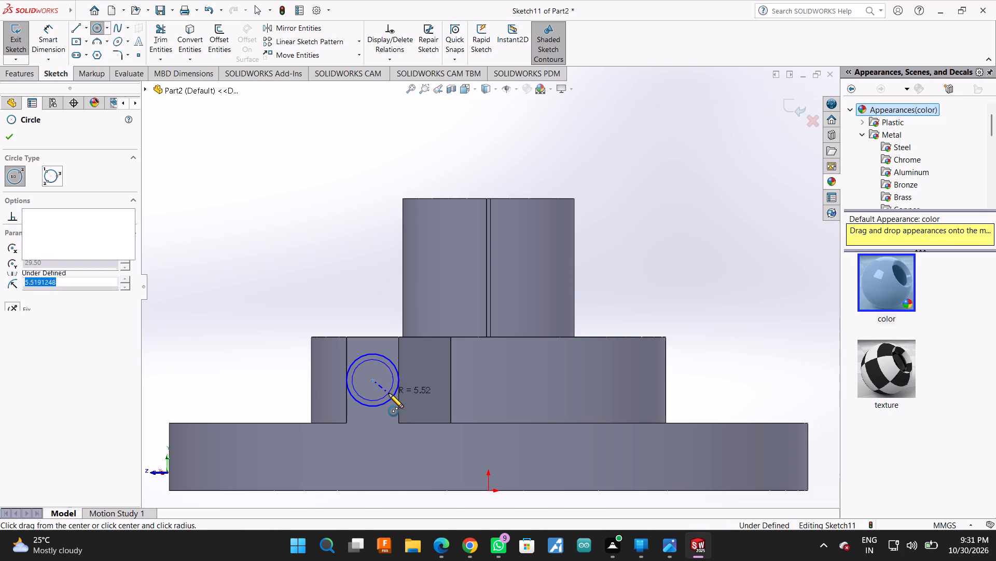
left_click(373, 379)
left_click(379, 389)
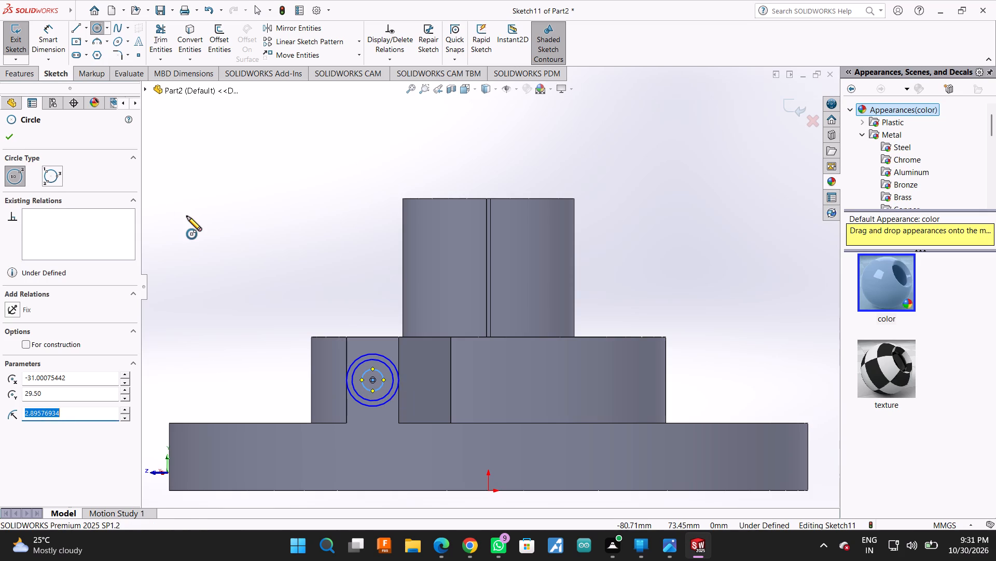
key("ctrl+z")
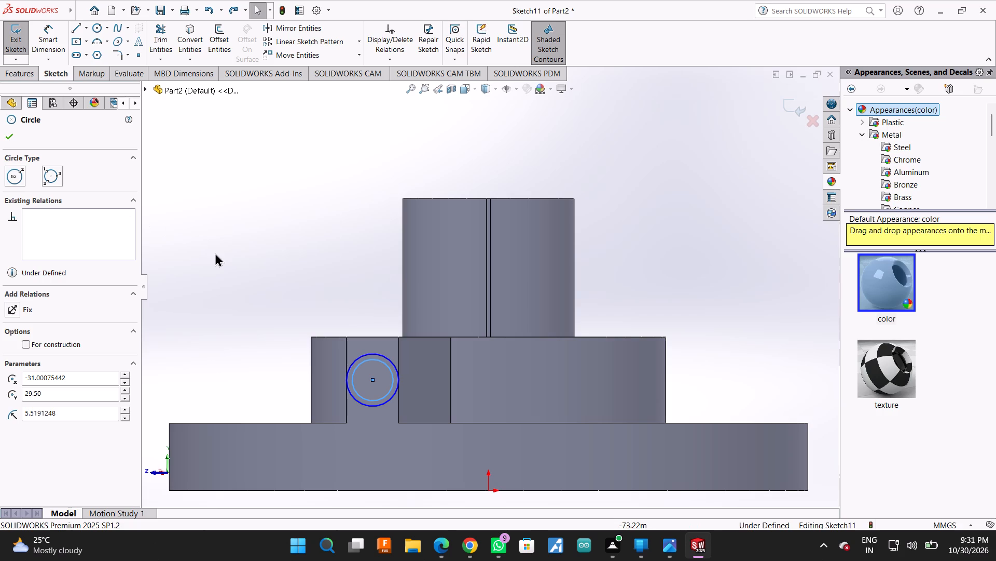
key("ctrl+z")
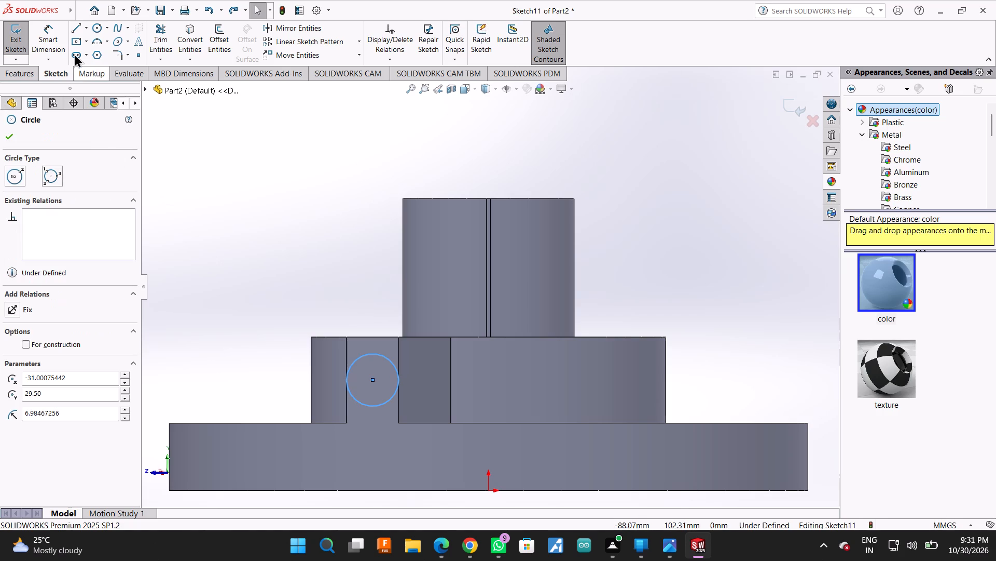
Dimension the circle over the rib with a diameter of 20 mm.
left_click(47, 29)
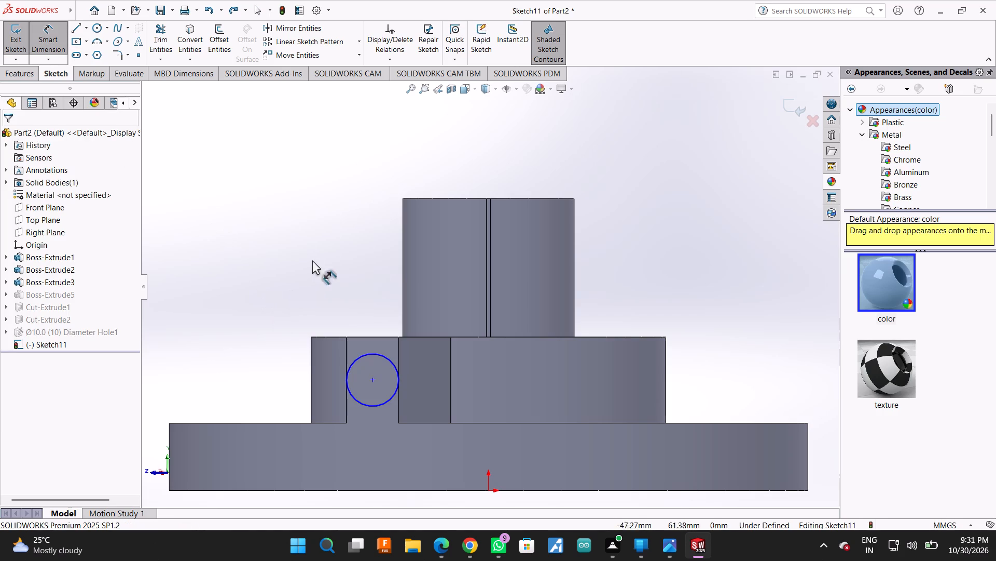
left_click(375, 353)
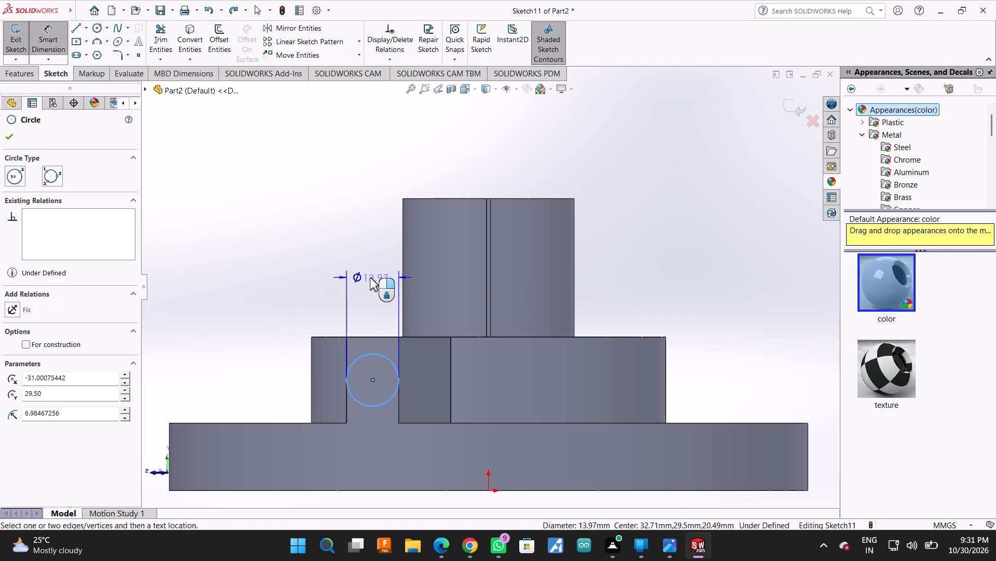
left_click(377, 280)
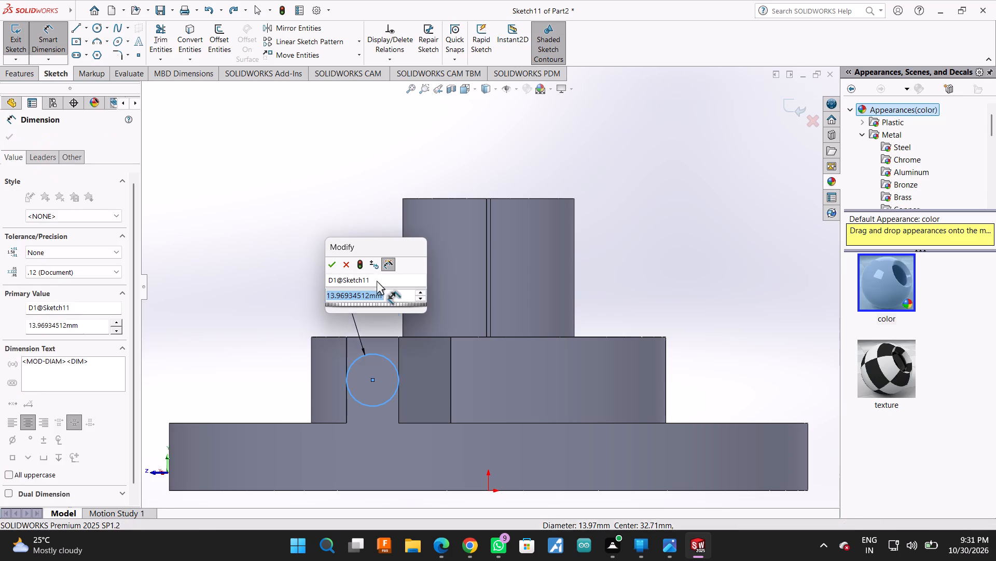
key("2")
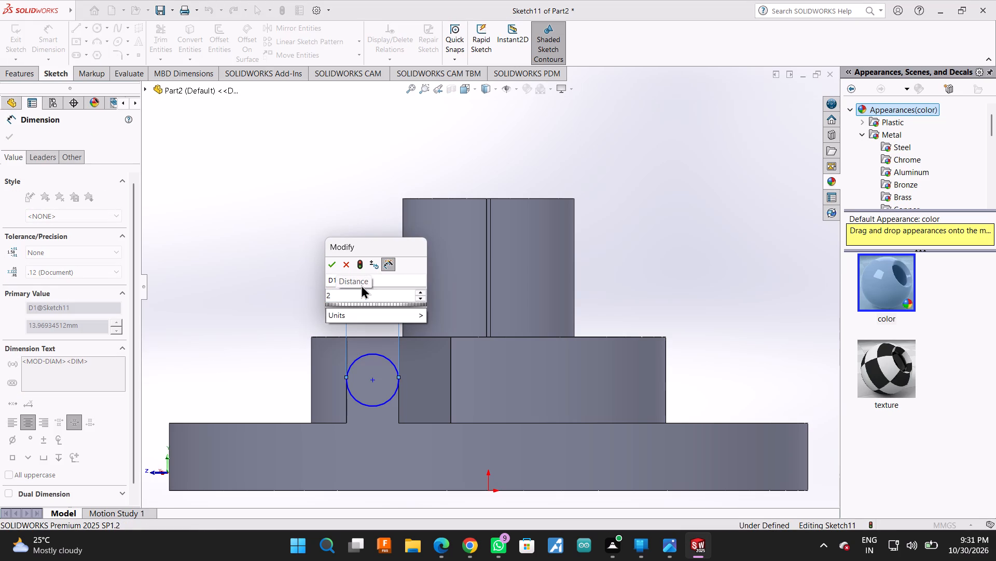
key("0")
key("Return")
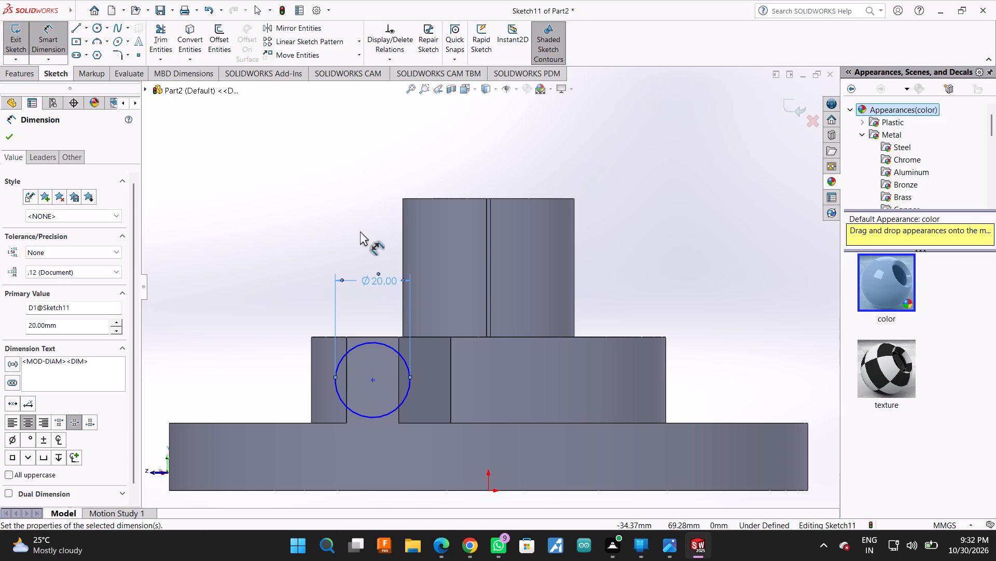
key("Escape")
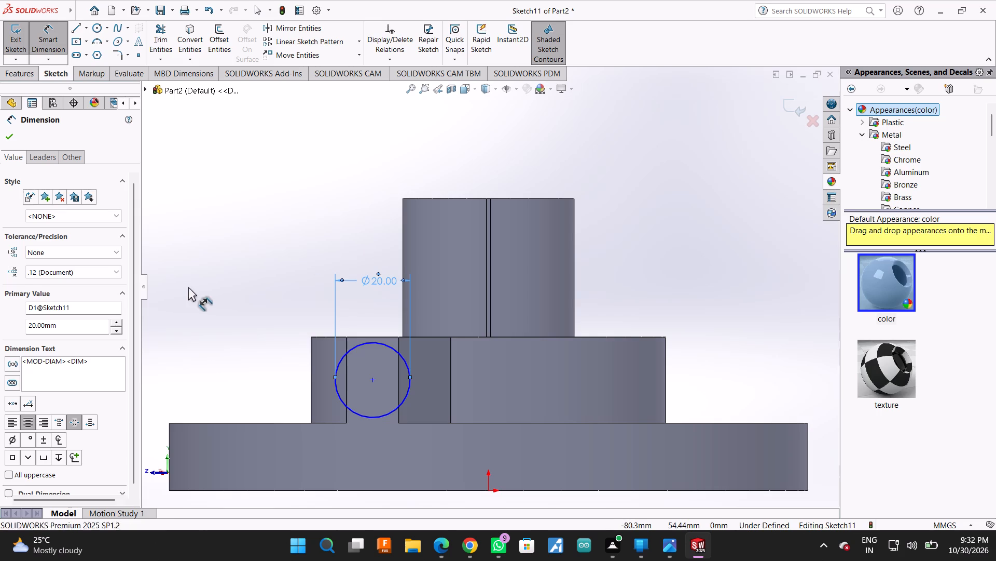
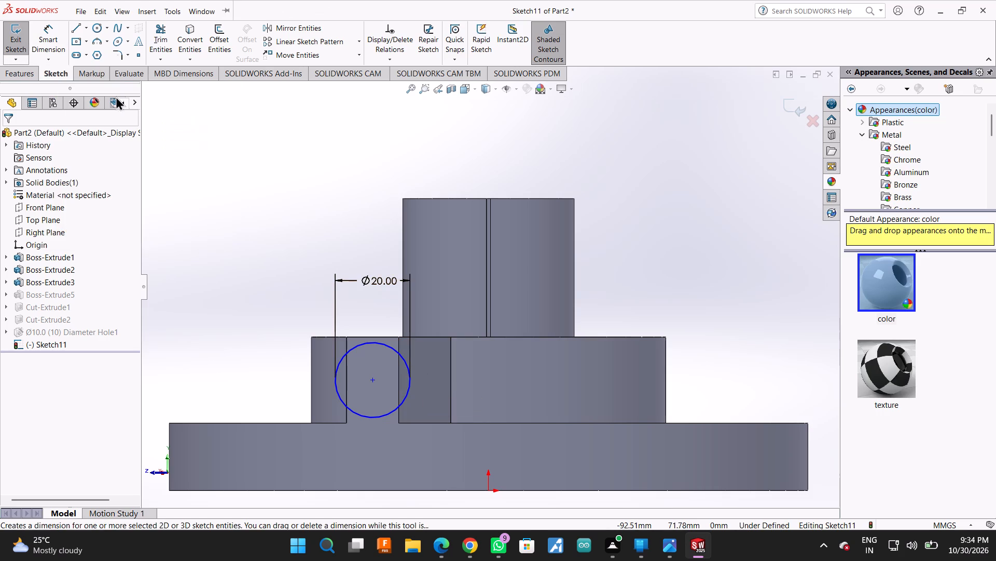
Undo the 20 mm diameter on the circle over the rib and trim the circle away.
key("ctrl+z")
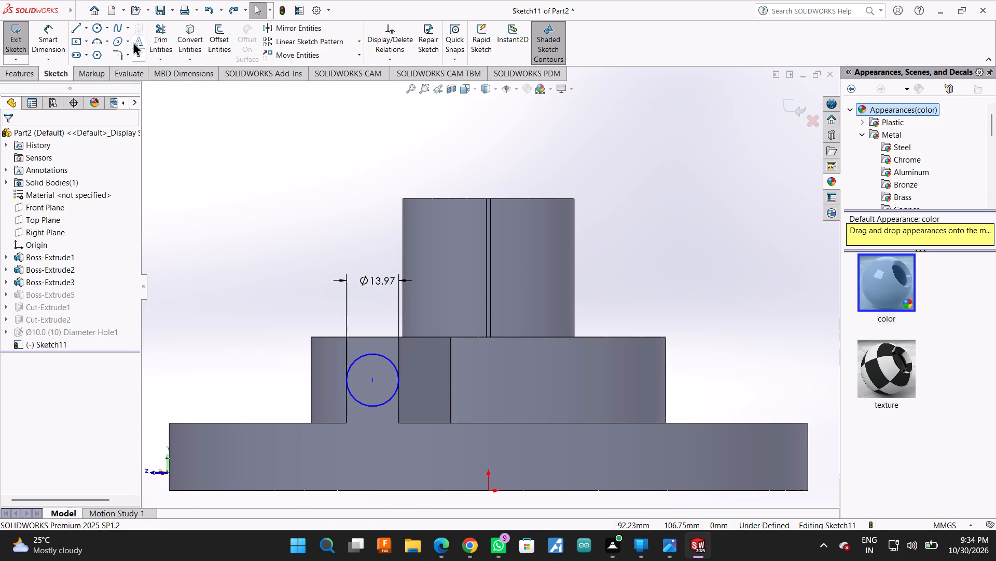
left_click(155, 29)
left_click_drag(377, 323, 382, 431)
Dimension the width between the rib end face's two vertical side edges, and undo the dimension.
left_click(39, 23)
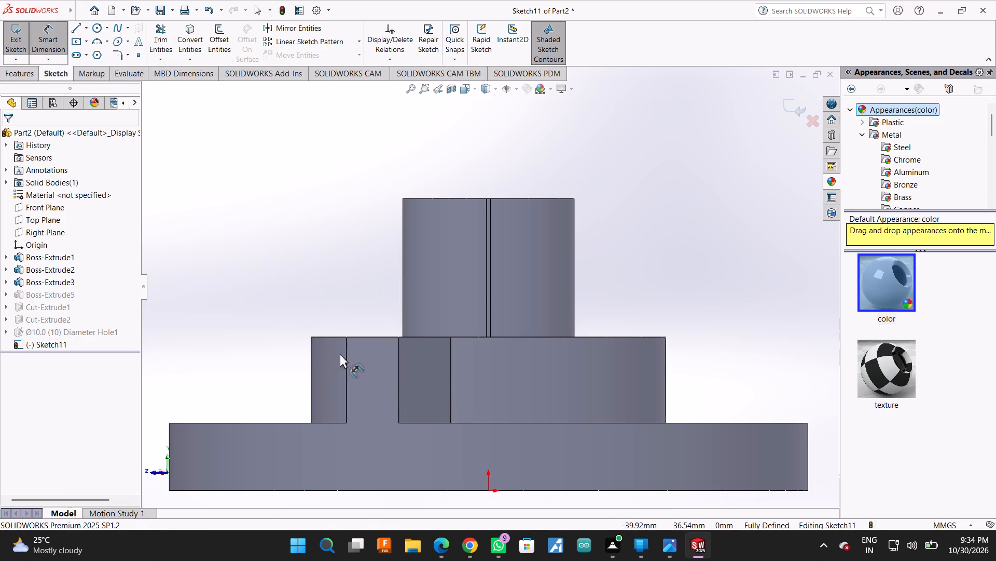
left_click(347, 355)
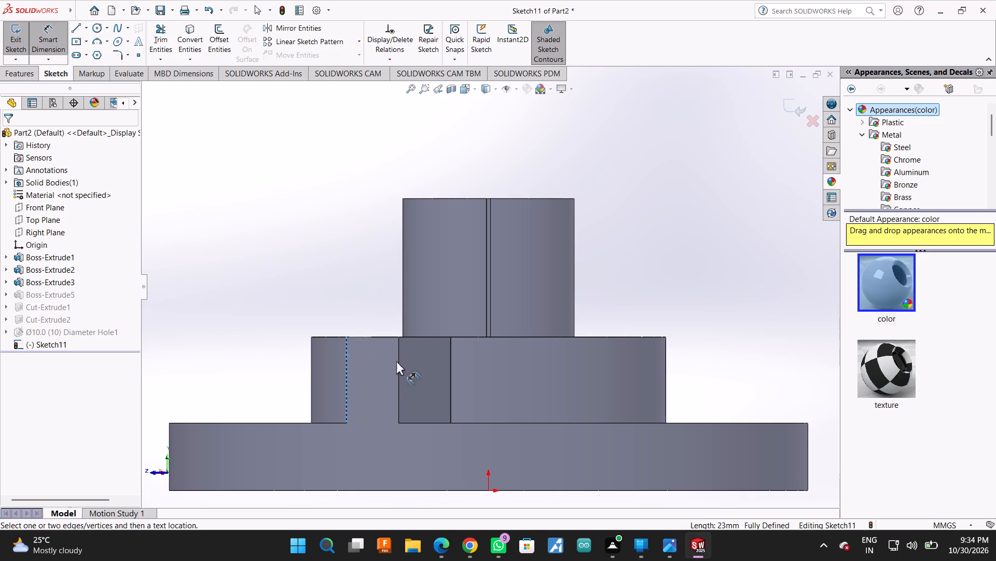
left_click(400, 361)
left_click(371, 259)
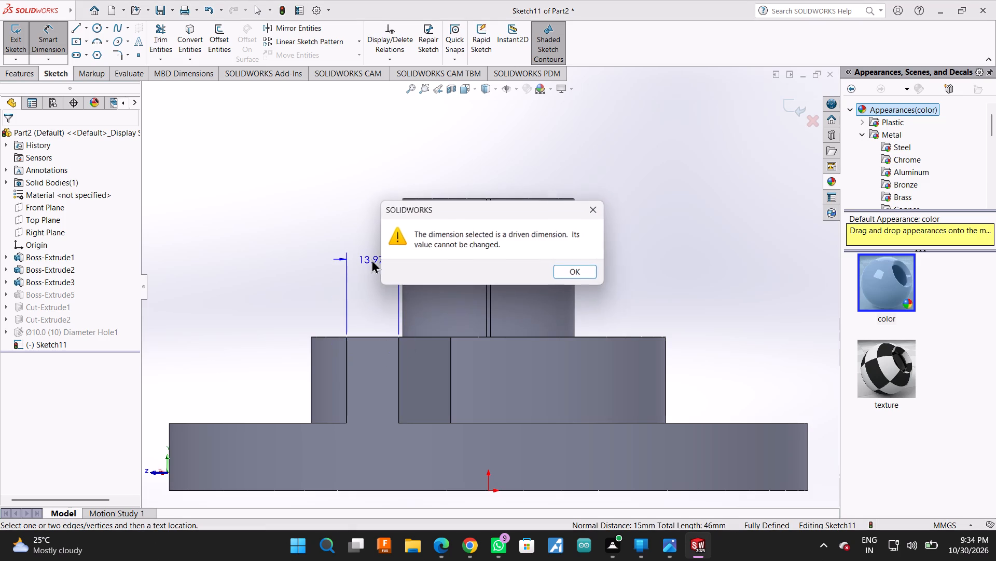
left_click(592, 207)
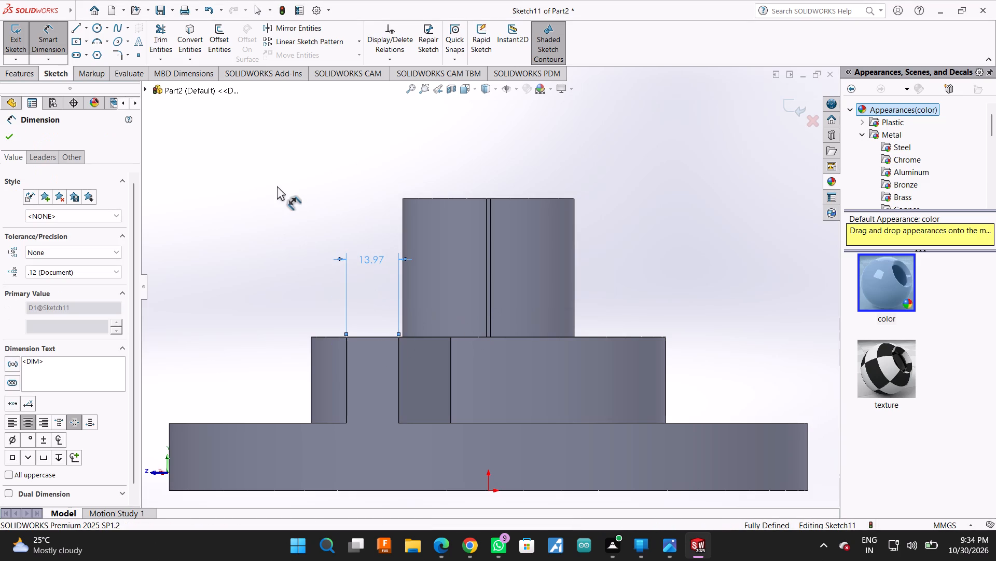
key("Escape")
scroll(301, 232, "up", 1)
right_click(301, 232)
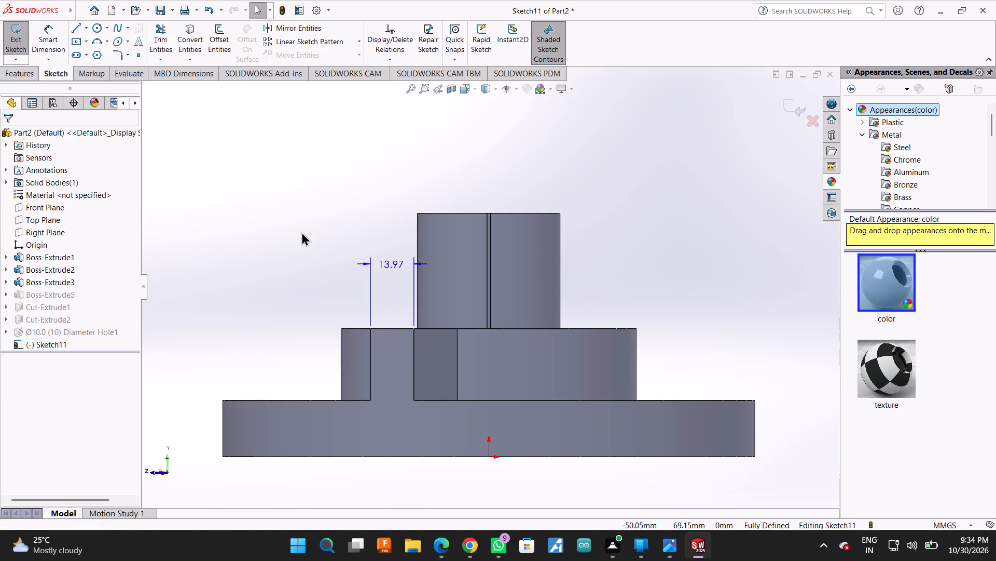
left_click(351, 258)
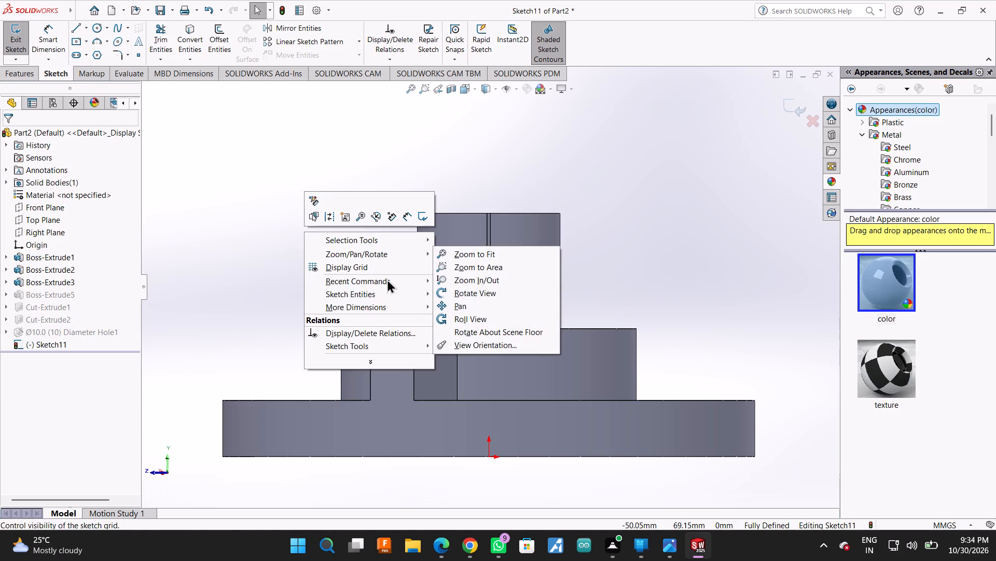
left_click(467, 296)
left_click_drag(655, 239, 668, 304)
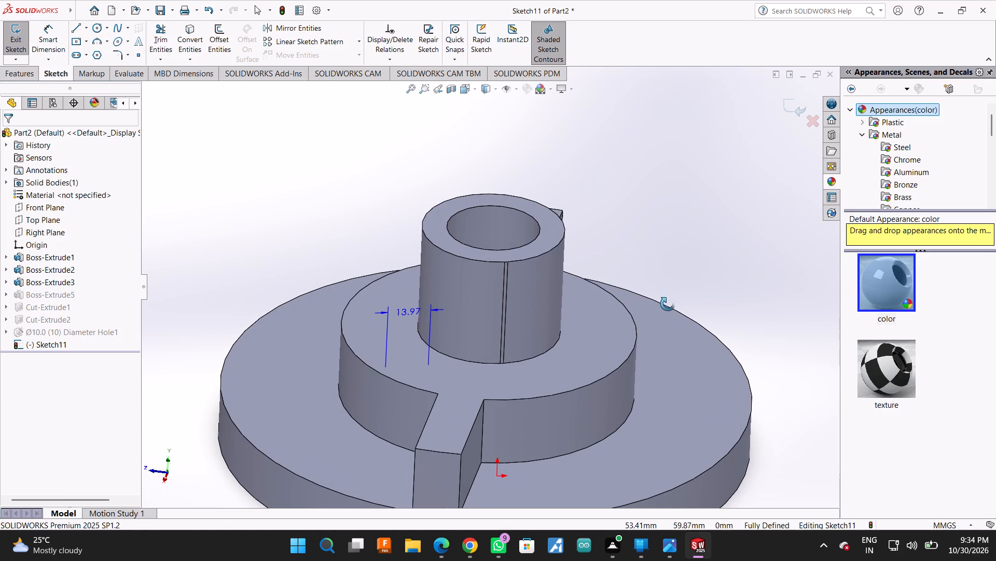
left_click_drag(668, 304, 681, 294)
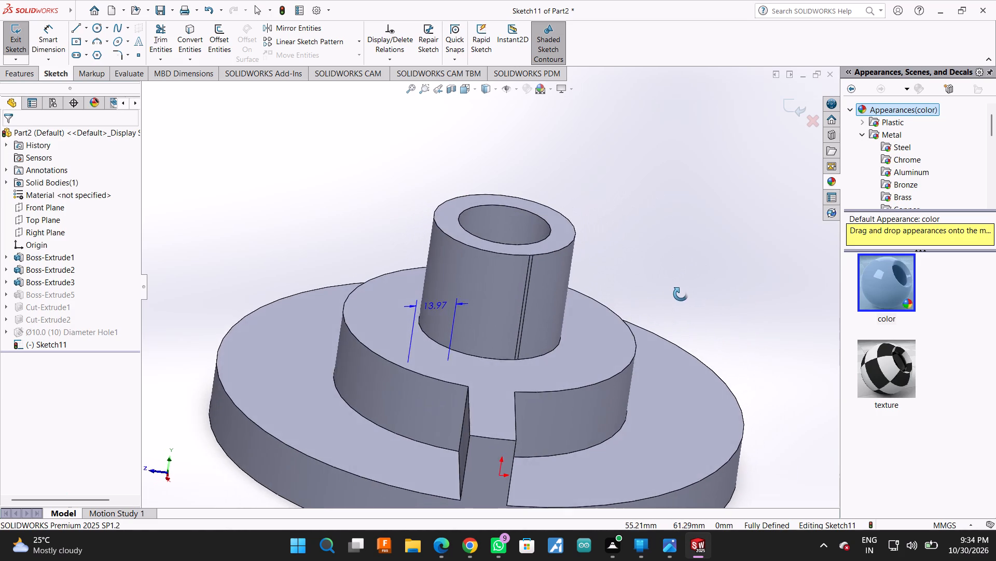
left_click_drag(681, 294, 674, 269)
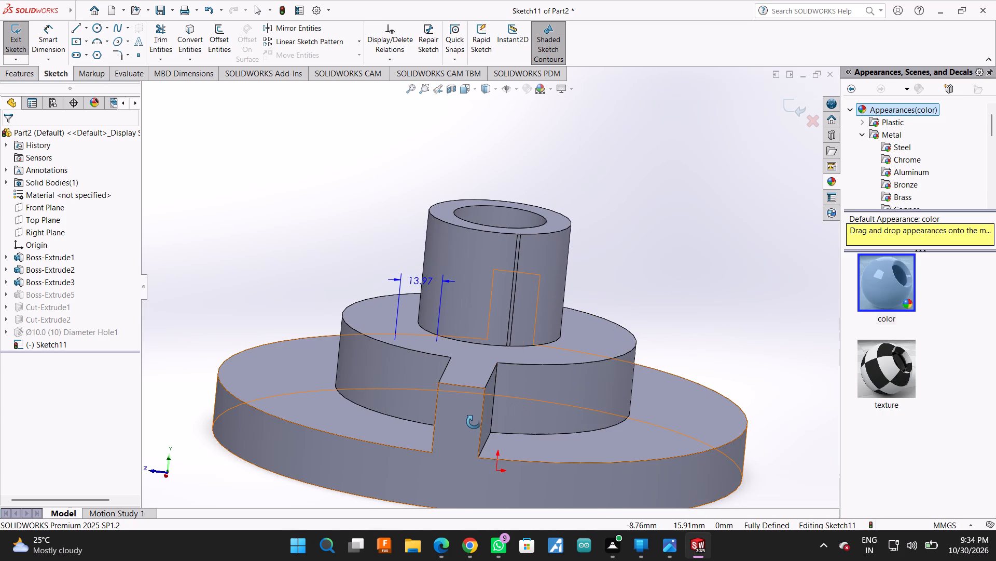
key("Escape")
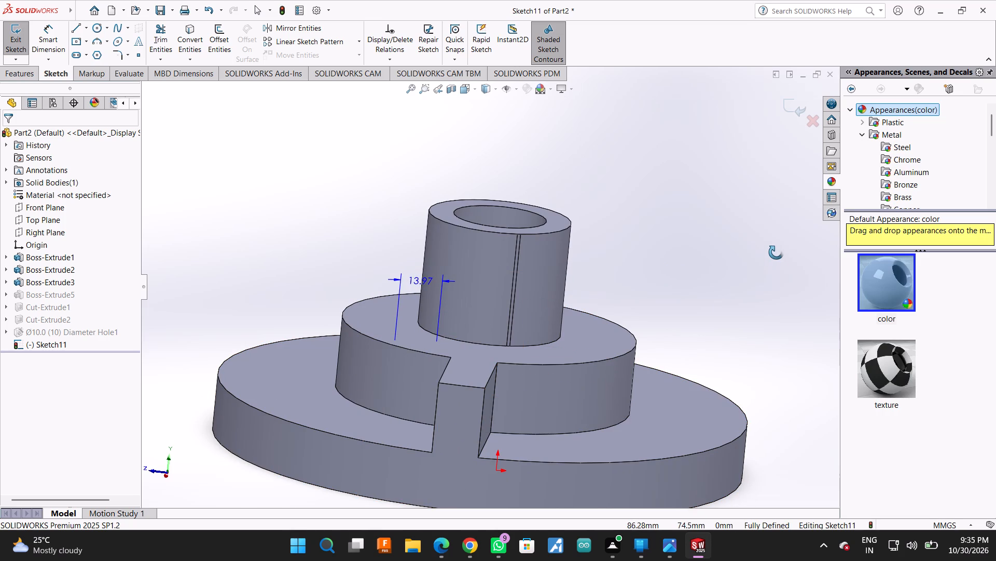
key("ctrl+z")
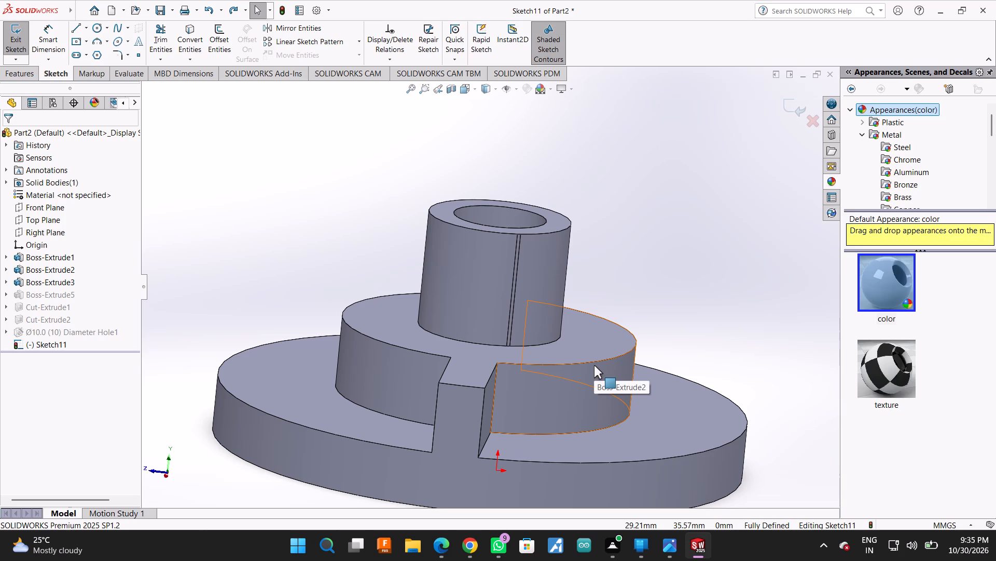
Exit the sketch on the hub's flat face.
left_click(792, 107)
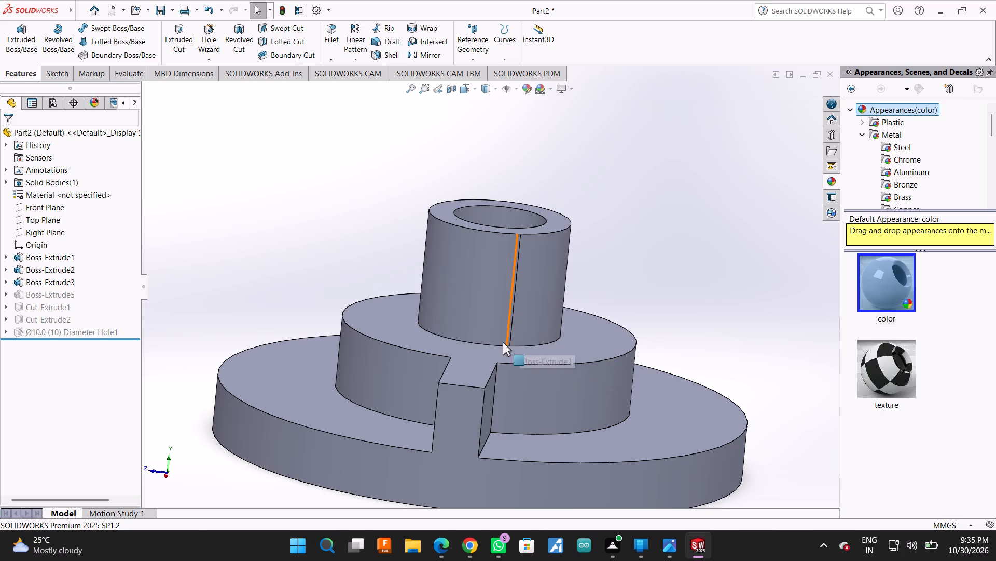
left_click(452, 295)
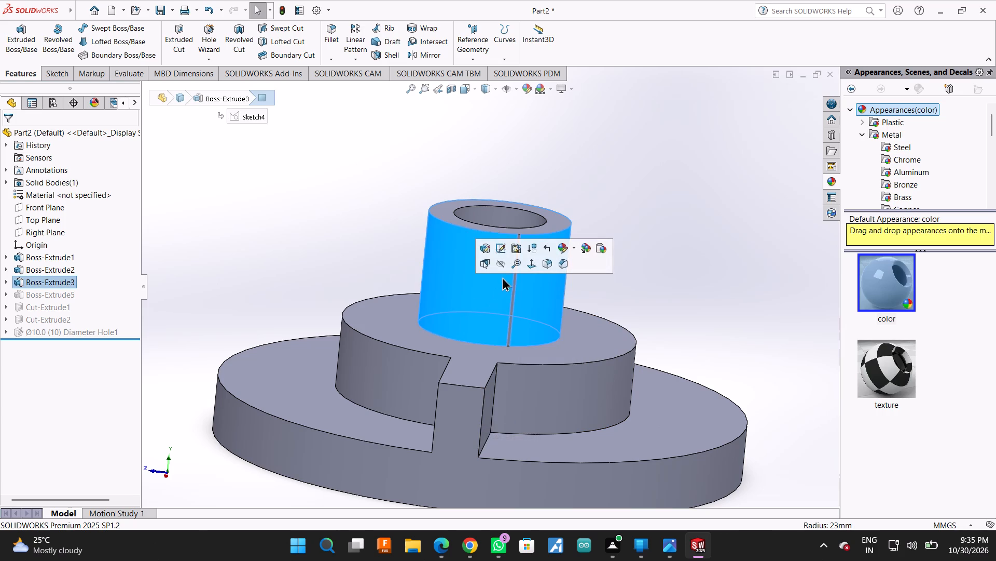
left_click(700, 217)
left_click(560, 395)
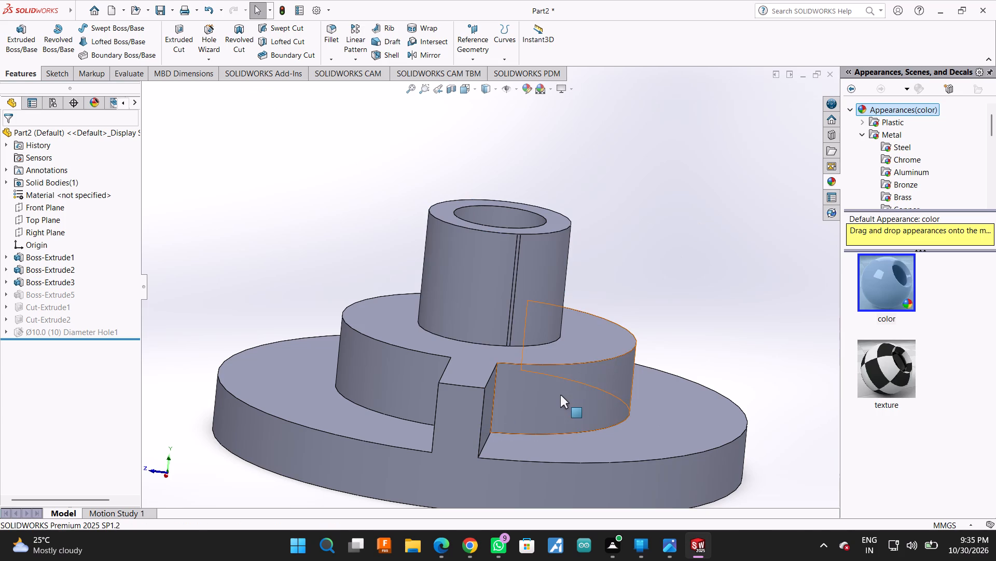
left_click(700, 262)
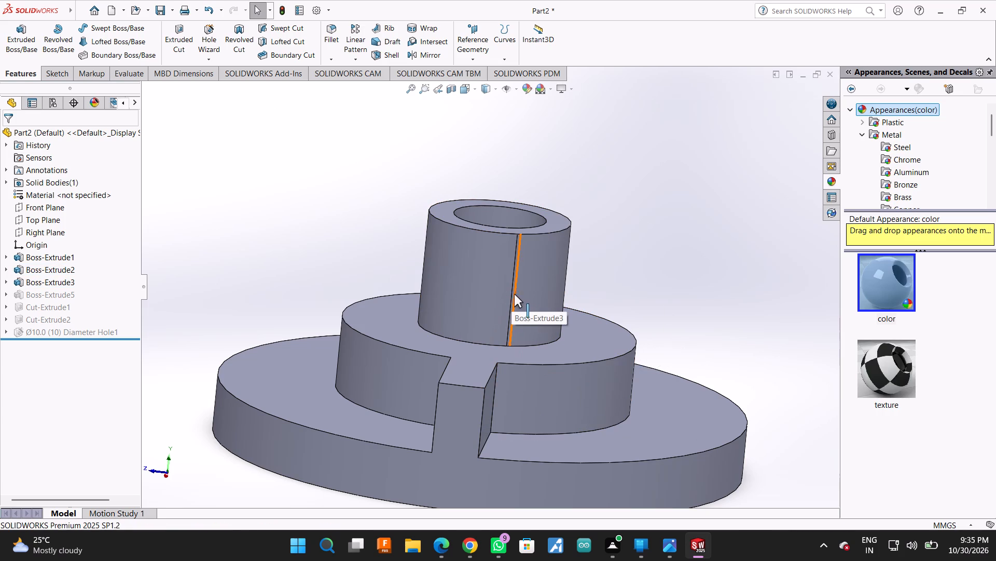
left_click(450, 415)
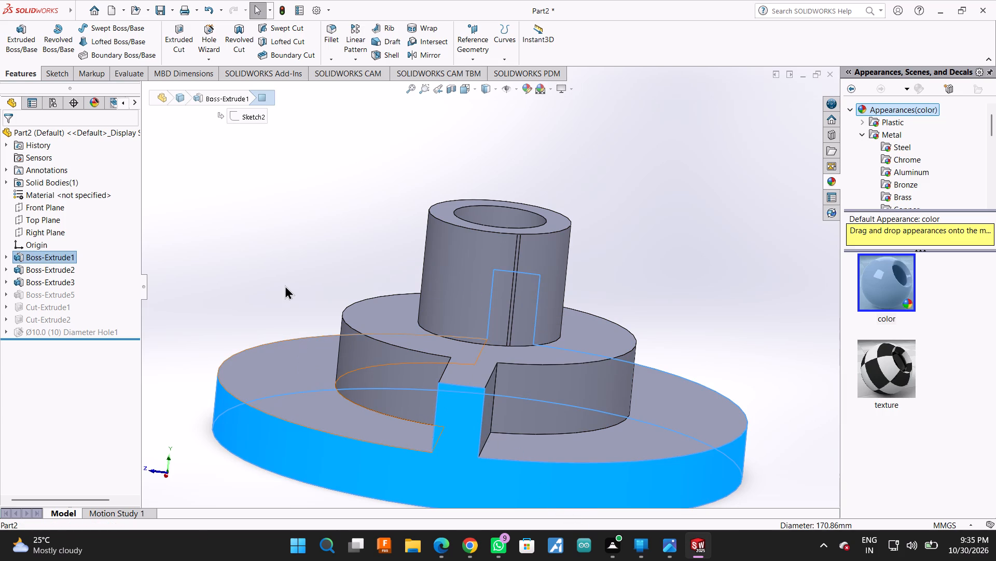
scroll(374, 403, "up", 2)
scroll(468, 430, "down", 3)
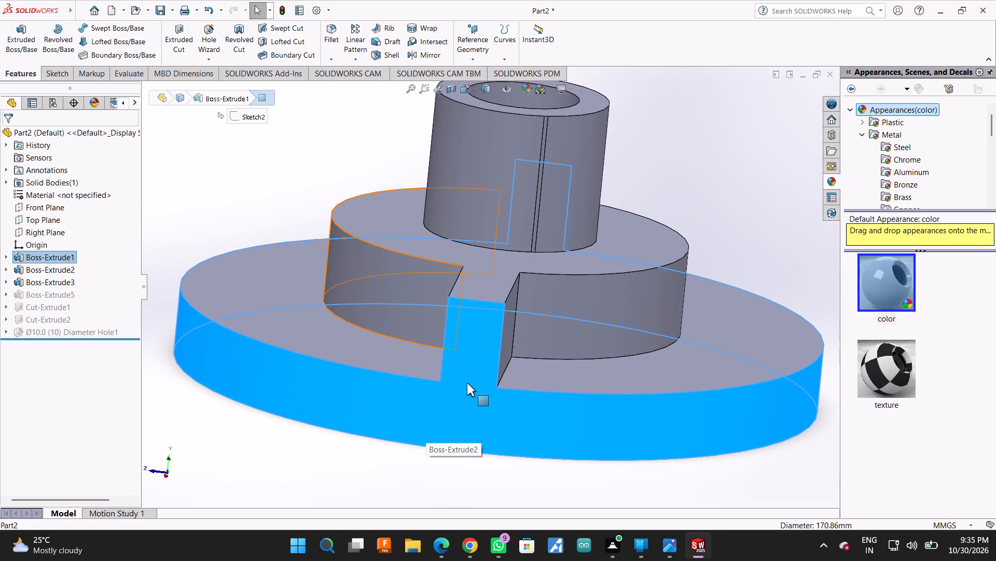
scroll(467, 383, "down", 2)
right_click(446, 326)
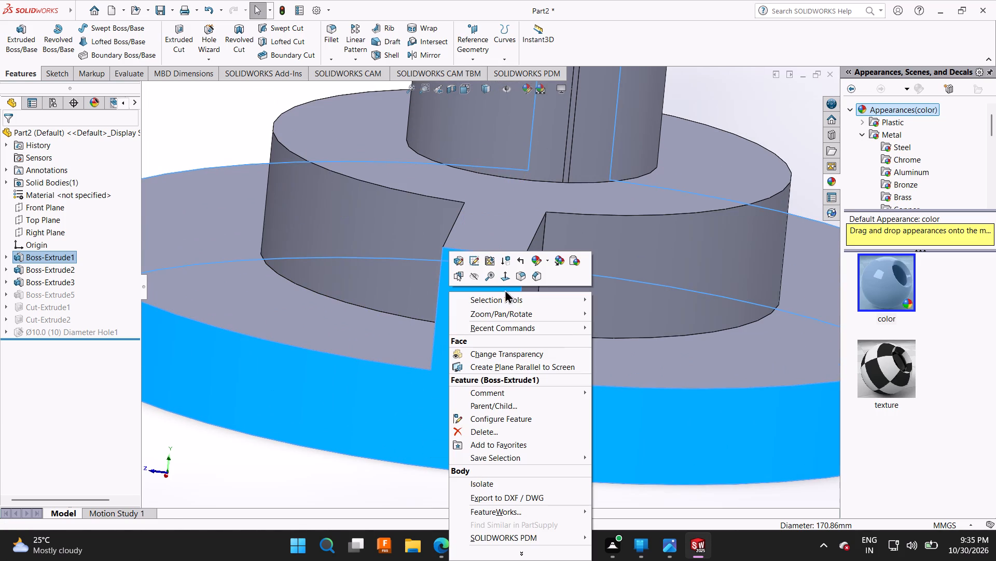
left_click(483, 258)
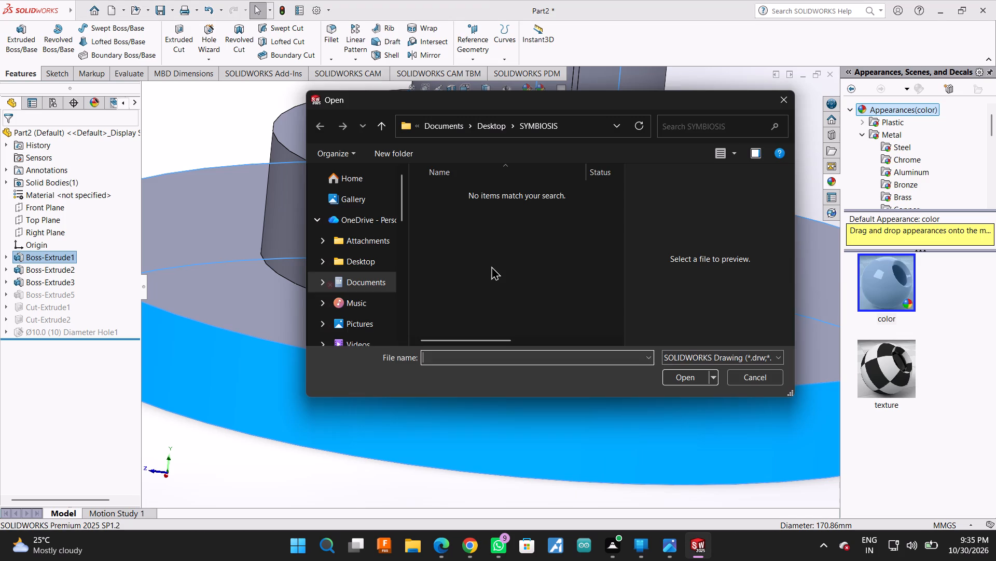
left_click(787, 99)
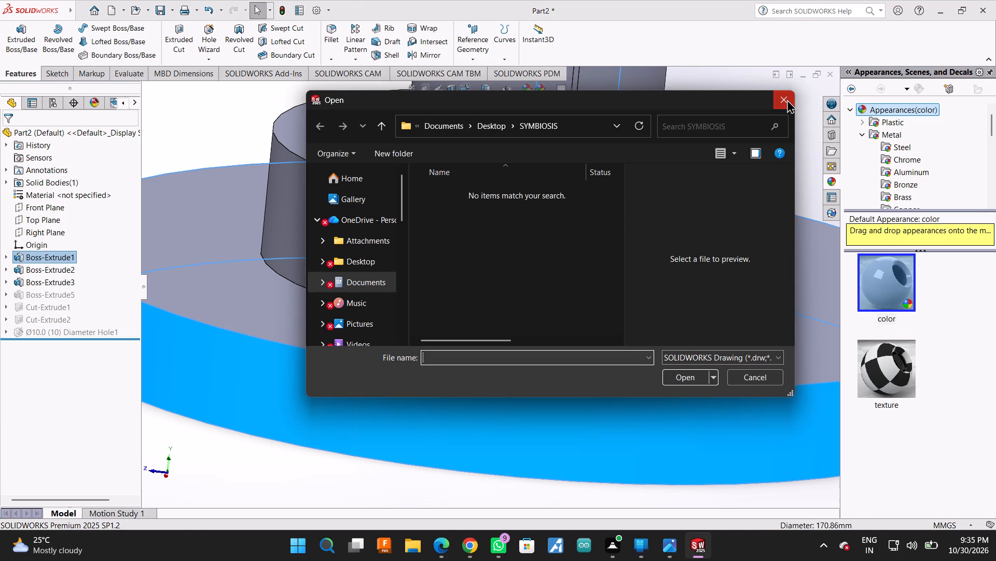
Open the base disc's extrusion definition to review it, and close it without changes.
right_click(457, 300)
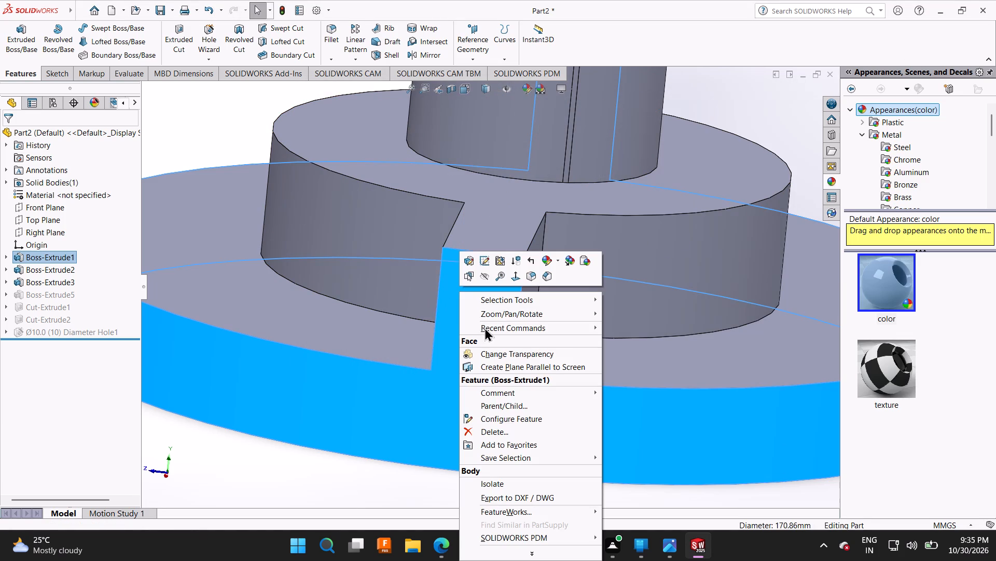
left_click(474, 259)
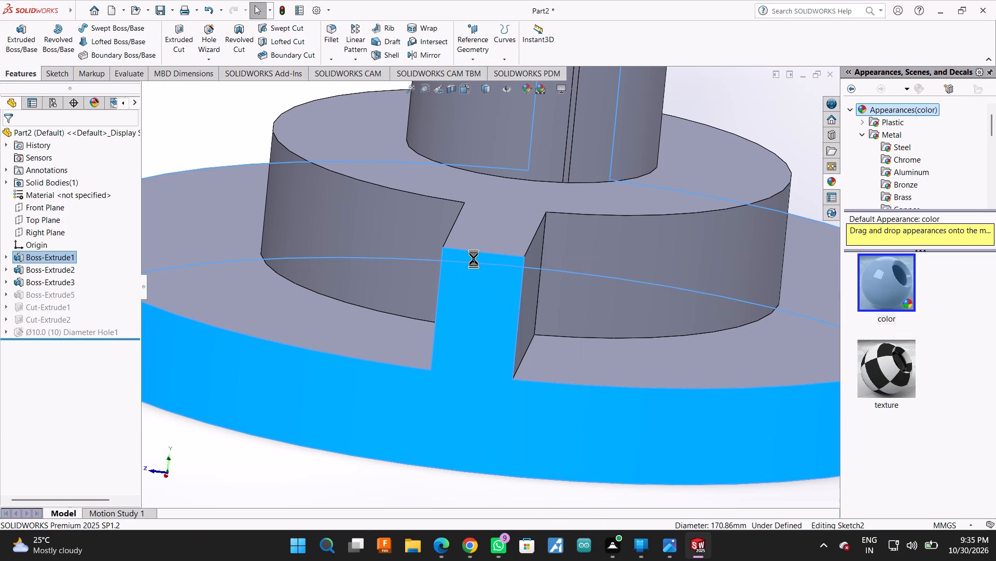
scroll(493, 280, "up", 4)
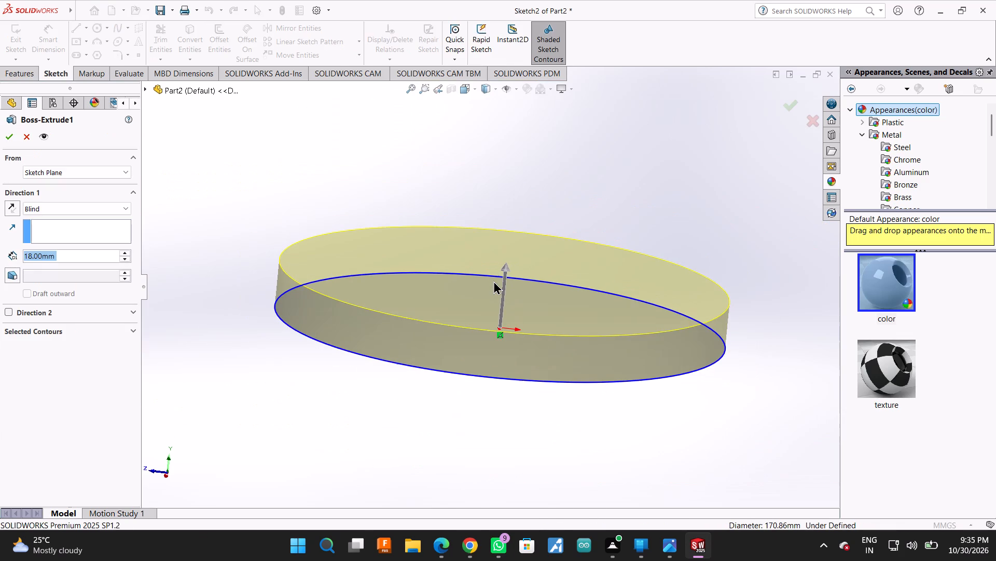
key("Escape")
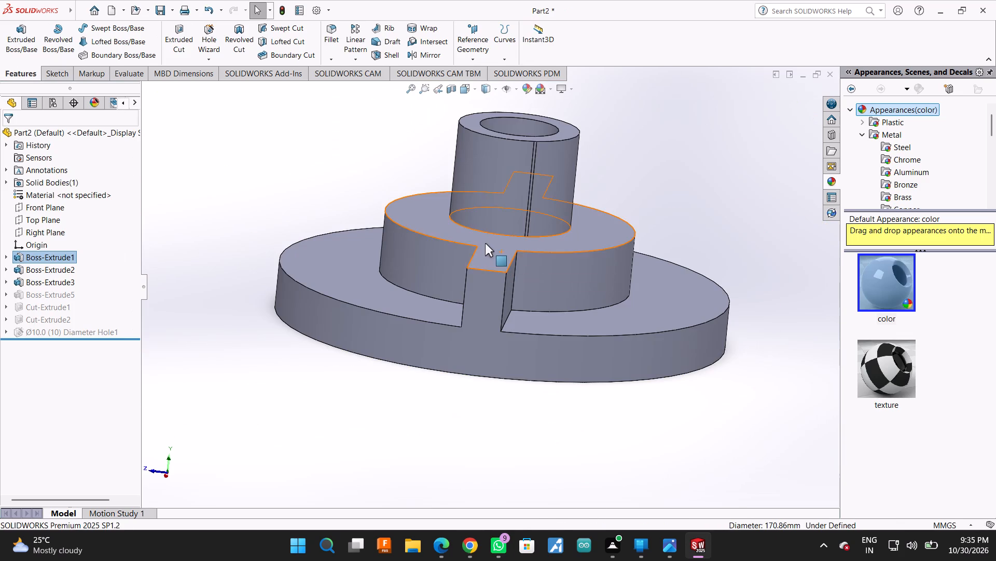
Open the sketch behind the middle disc and ribs, examine its rib width and disc diameter dimensions, and exit it.
left_click(578, 233)
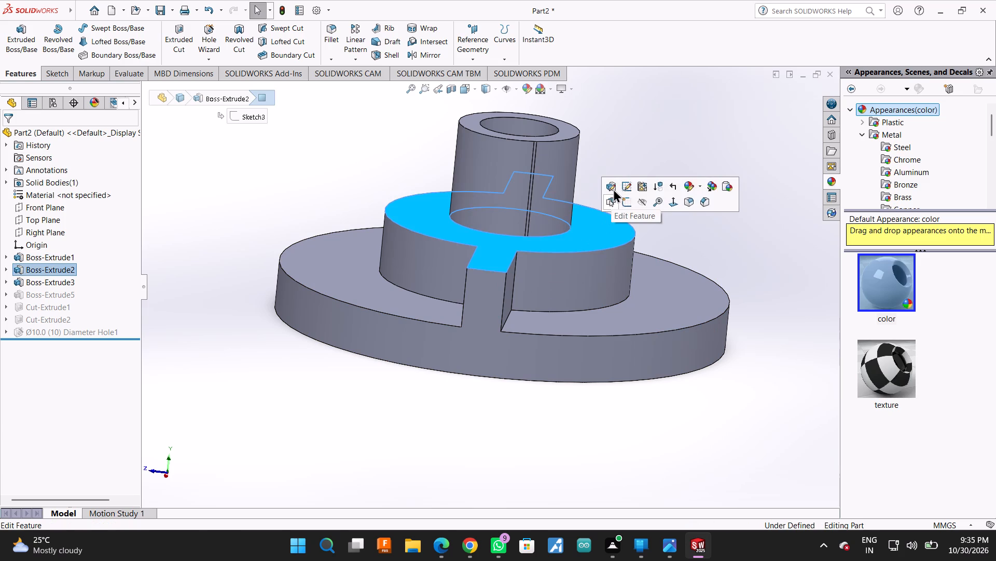
left_click(621, 186)
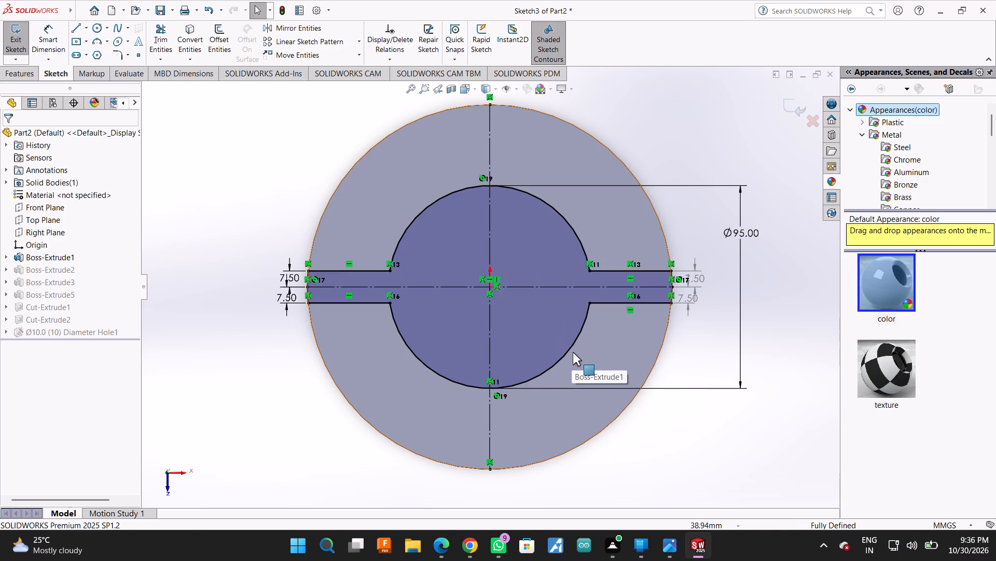
scroll(576, 305, "down", 1)
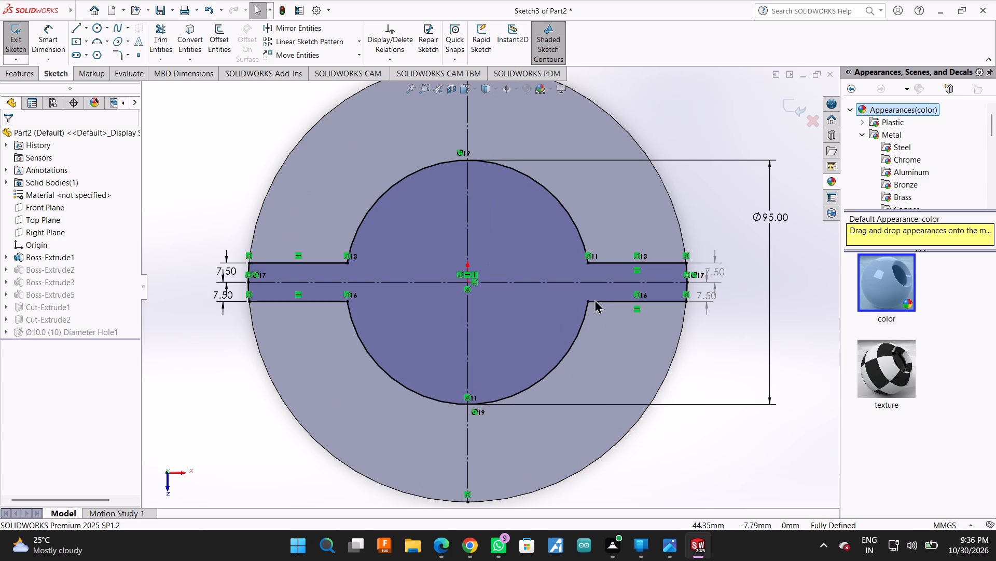
scroll(681, 285, "down", 1)
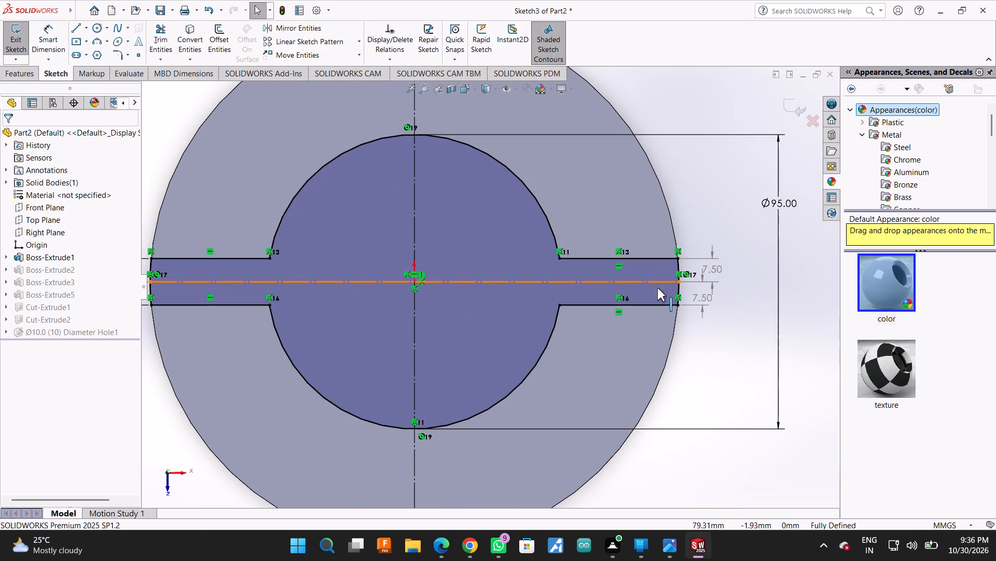
scroll(676, 291, "up", 2)
scroll(263, 276, "down", 3)
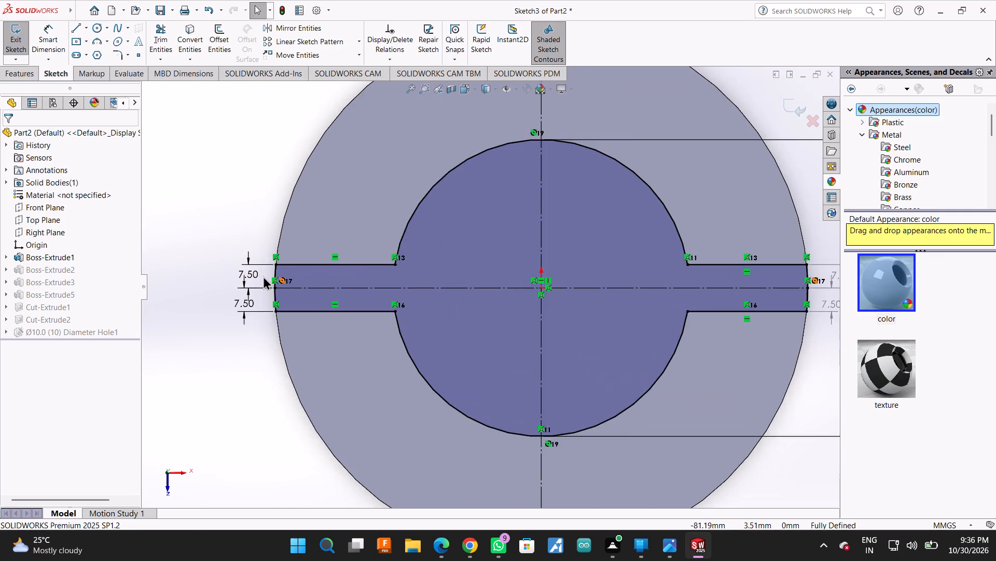
scroll(263, 276, "down", 4)
scroll(351, 287, "up", 3)
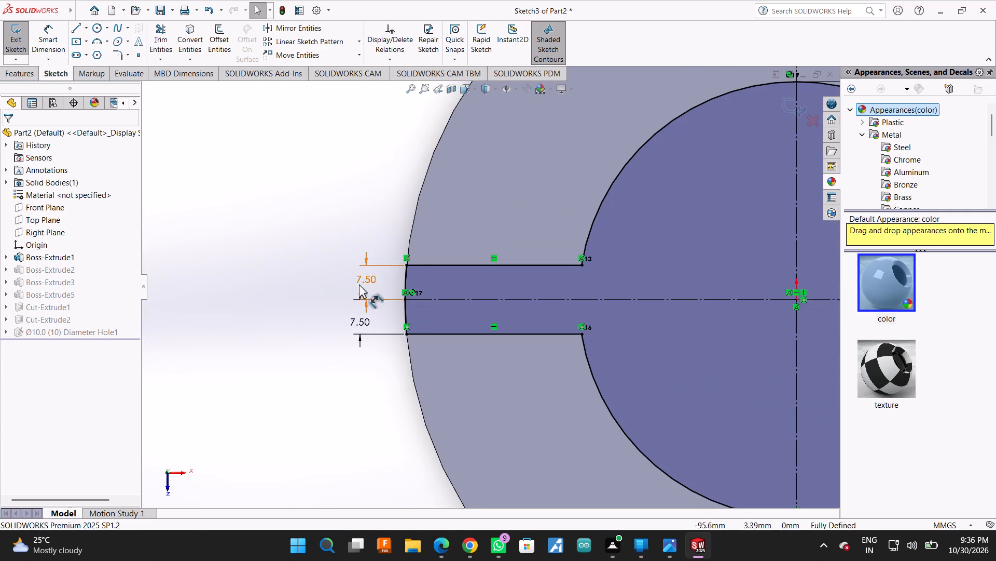
scroll(361, 285, "down", 2)
scroll(513, 282, "down", 3)
scroll(400, 286, "down", 8)
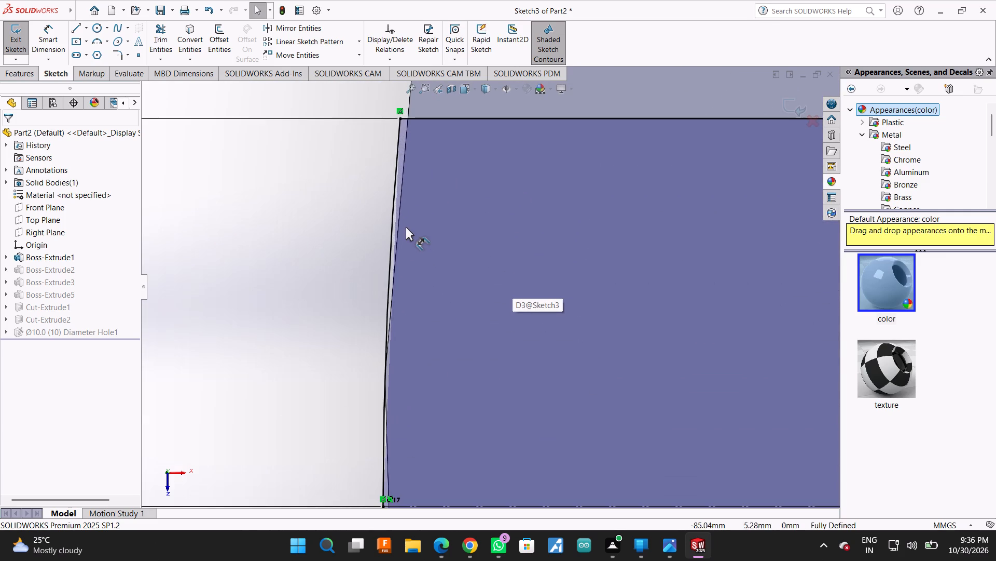
scroll(406, 220, "up", 13)
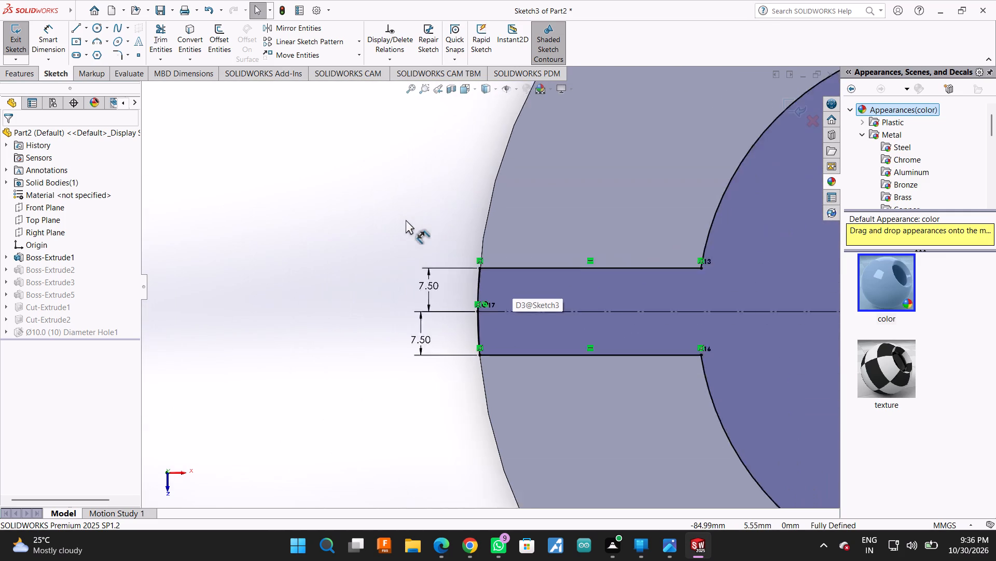
scroll(425, 258, "up", 3)
scroll(500, 302, "up", 3)
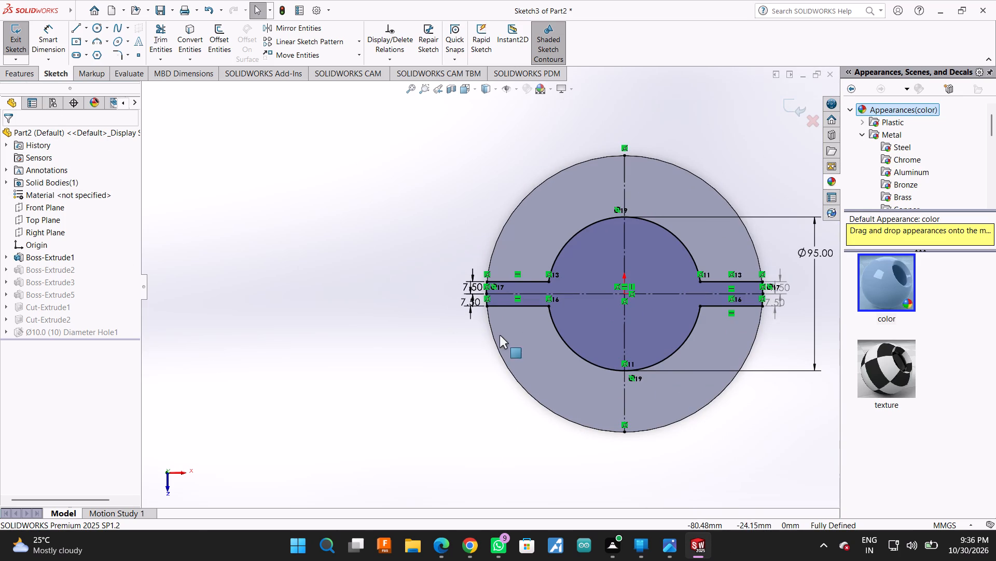
left_click(798, 100)
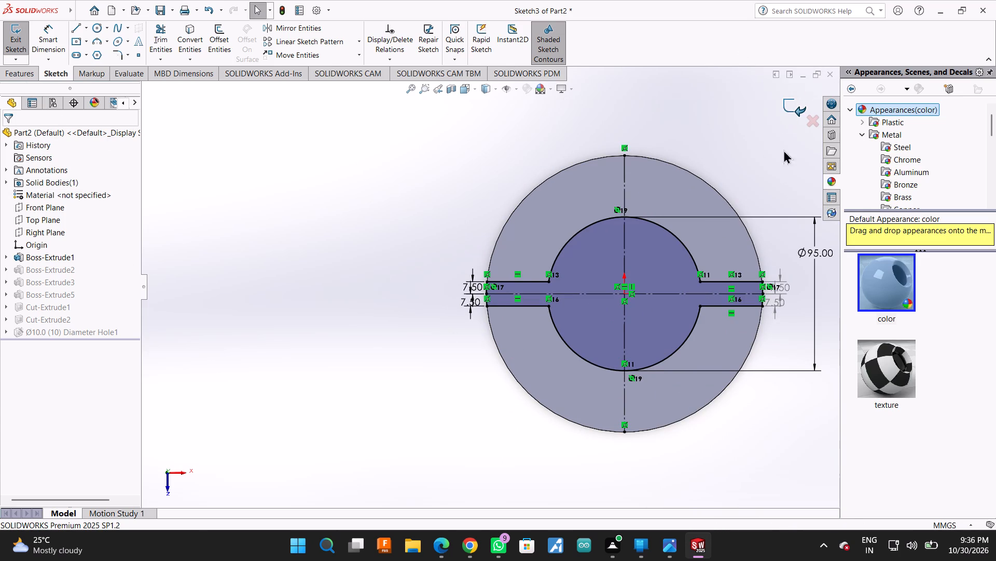
Open a new sketch on the base disc's flat upper face, beside the rib.
scroll(724, 344, "up", 2)
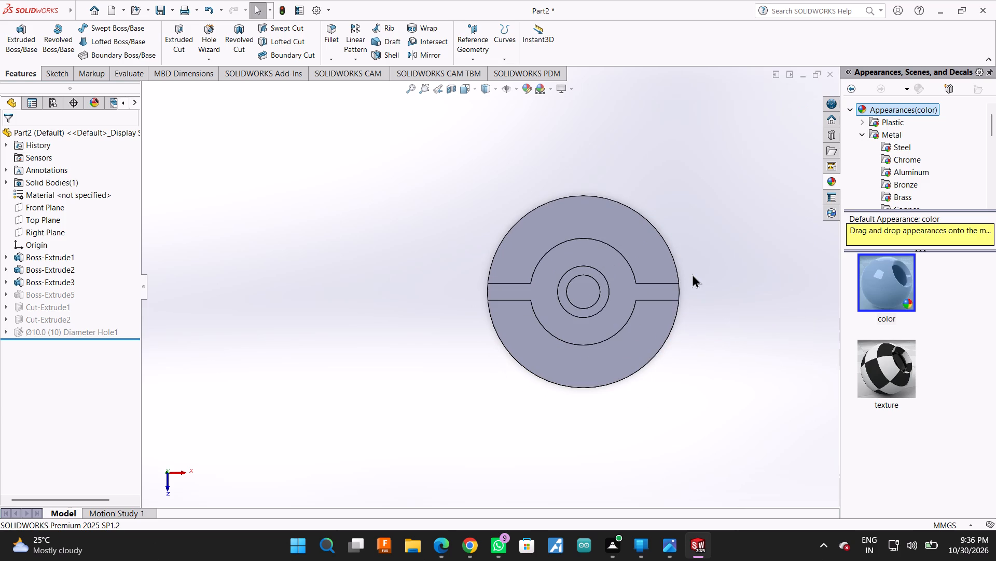
right_click(687, 268)
left_click(699, 319)
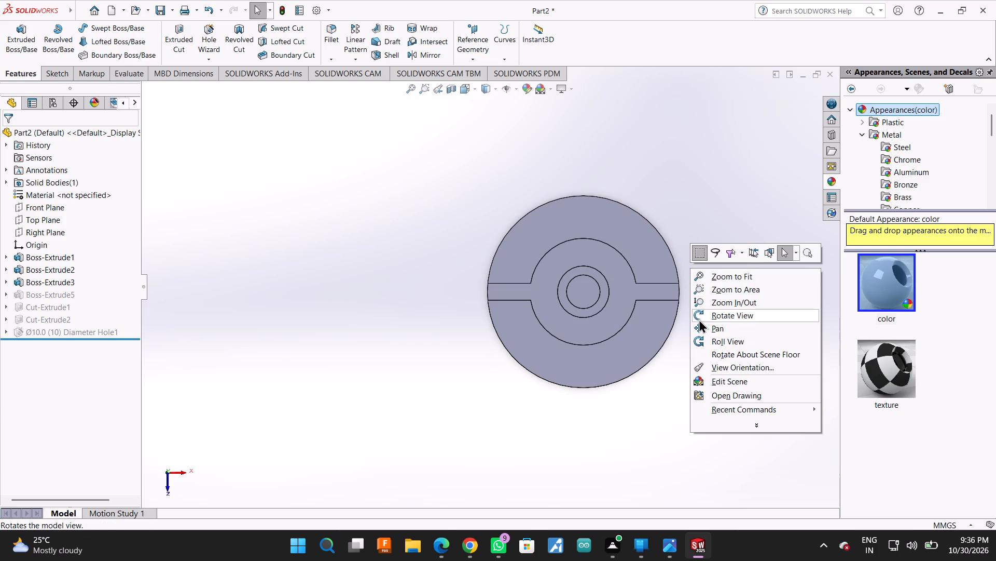
left_click_drag(628, 406, 585, 270)
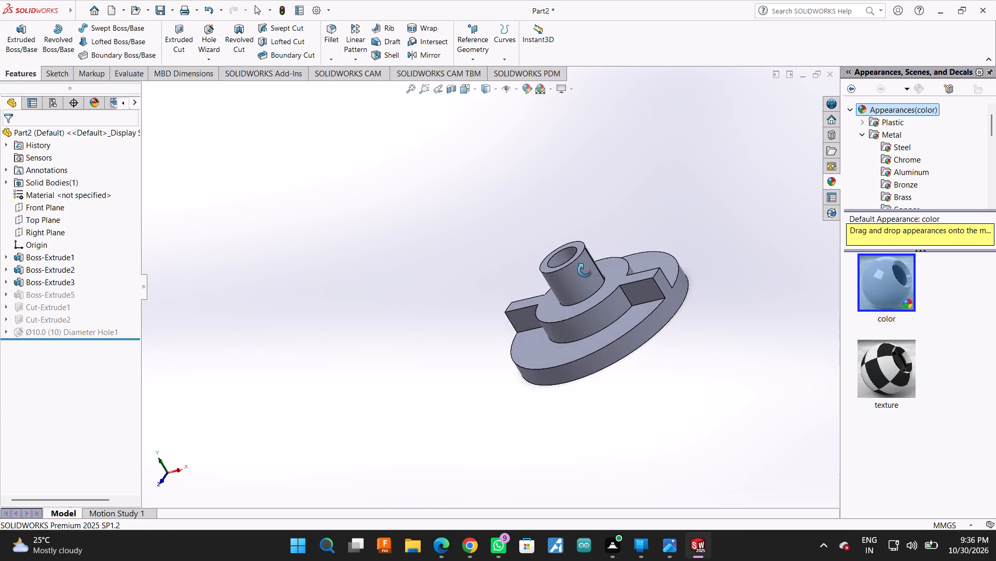
left_click_drag(585, 270, 568, 283)
scroll(732, 313, "down", 2)
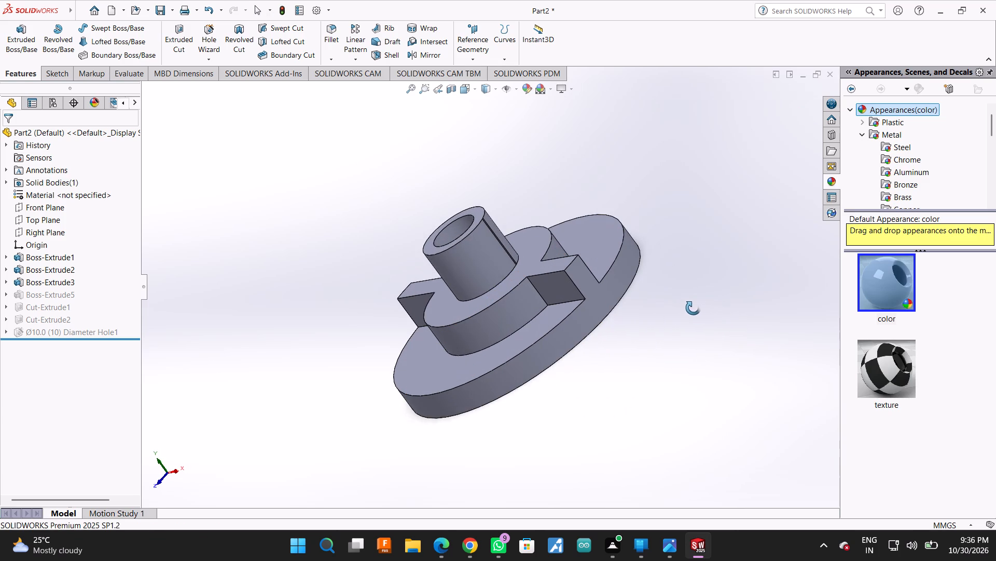
scroll(678, 307, "down", 1)
left_click_drag(610, 165, 637, 176)
scroll(586, 184, "down", 4)
left_click_drag(548, 149, 518, 135)
key("1")
key("Escape")
left_click(442, 351)
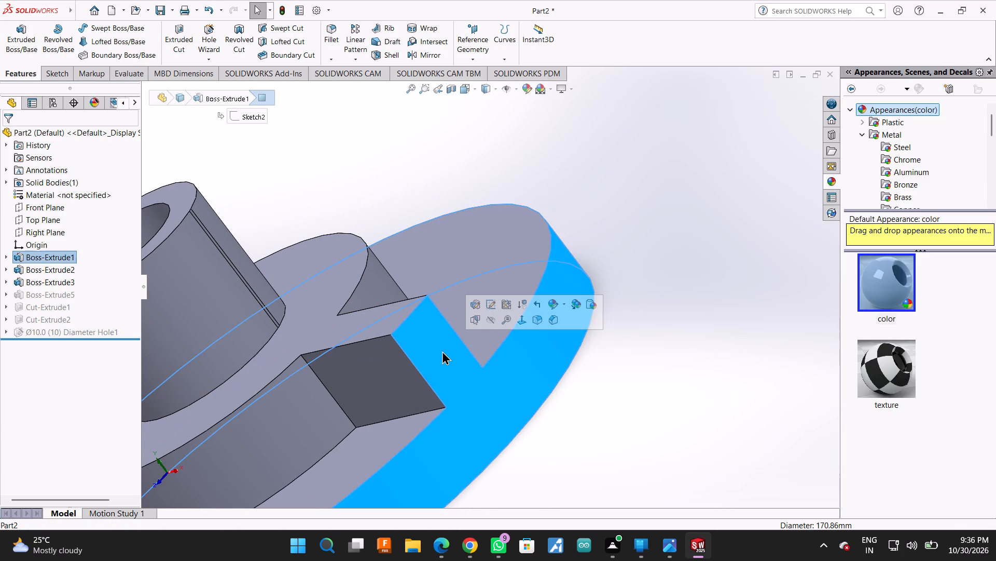
left_click(799, 211)
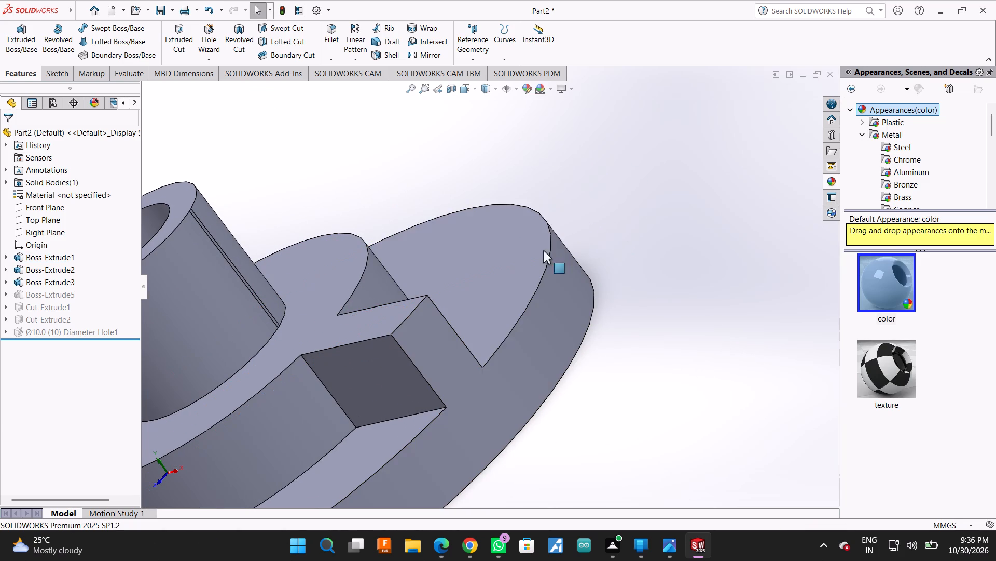
left_click(517, 257)
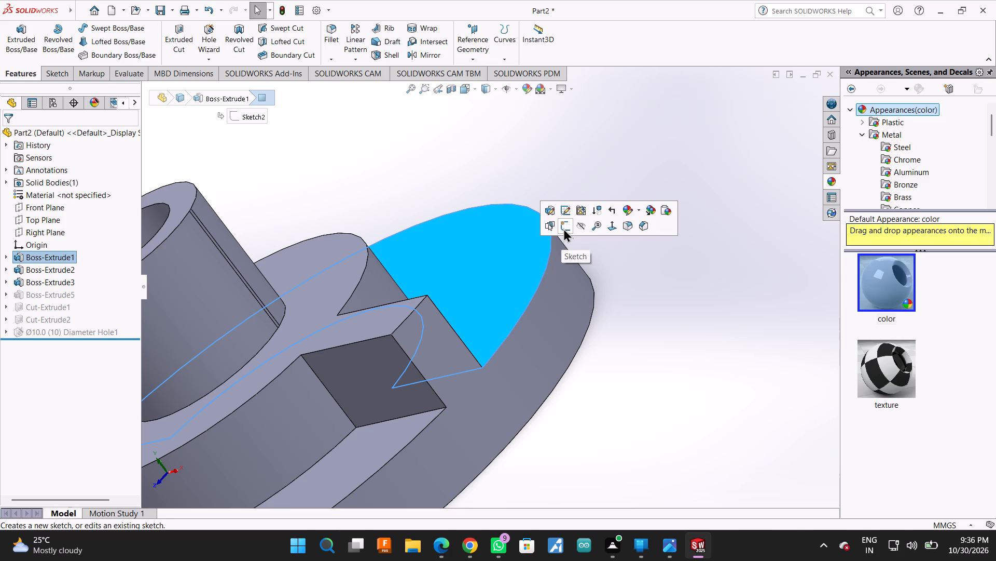
left_click(563, 228)
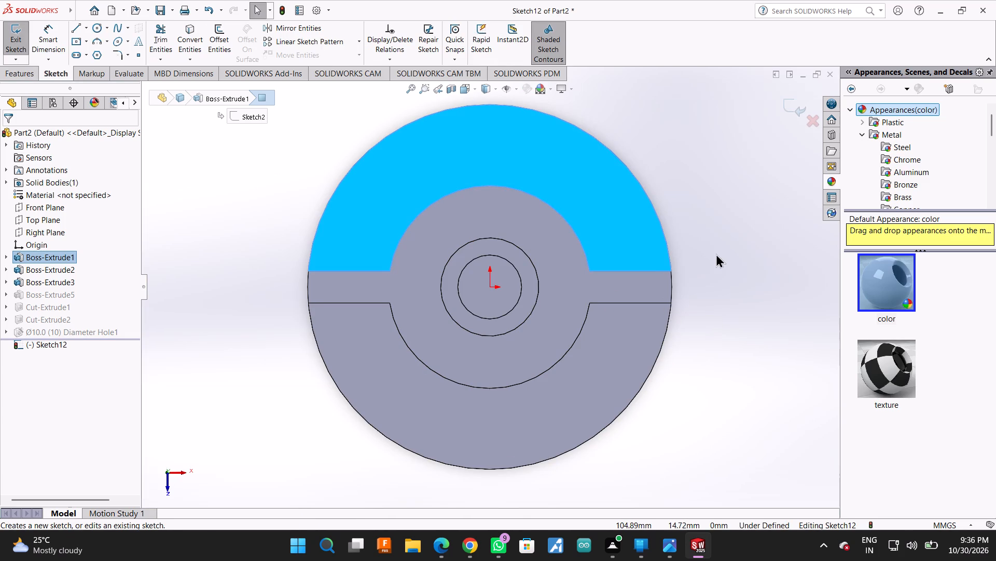
left_click(691, 276)
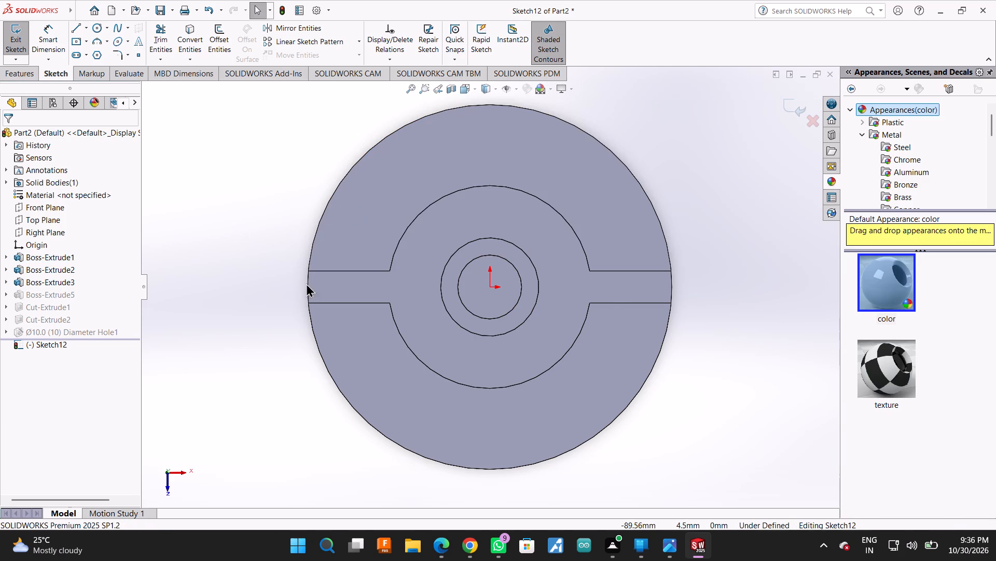
Examine the base disc, ribs and hub from an angle, square to the Right Plane and square to the Front Plane.
scroll(307, 284, "up", 2)
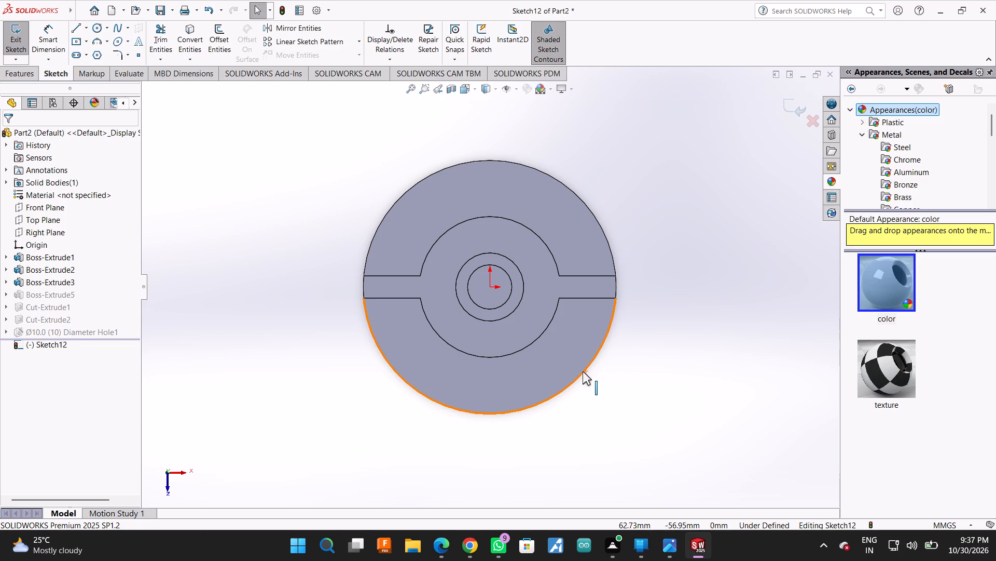
right_click(614, 341)
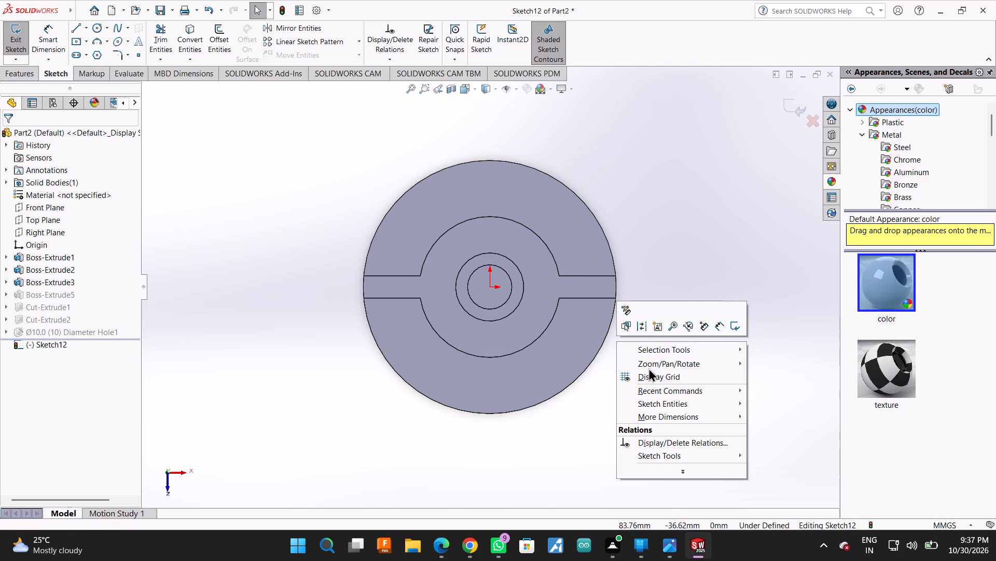
left_click(650, 364)
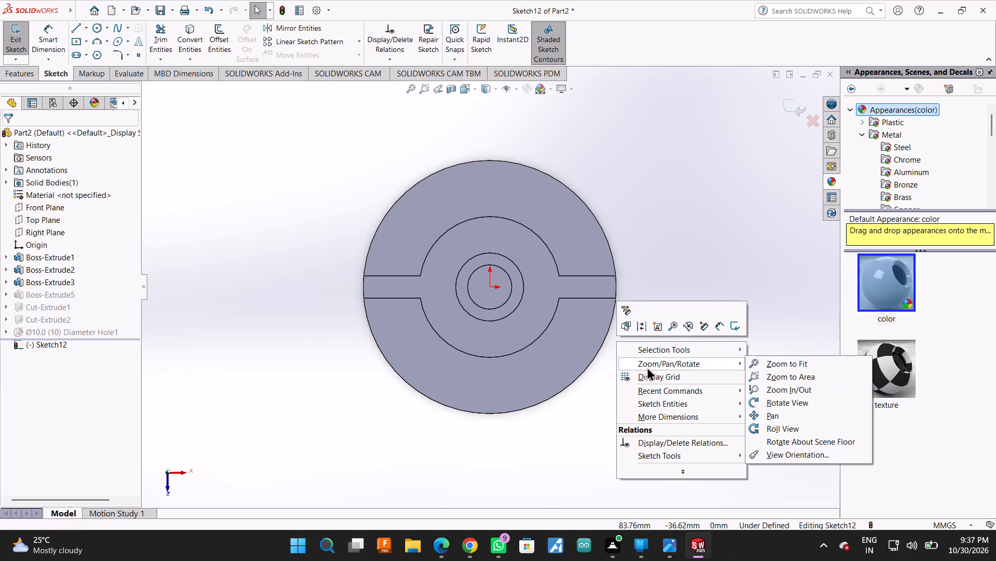
left_click(702, 367)
left_click(764, 398)
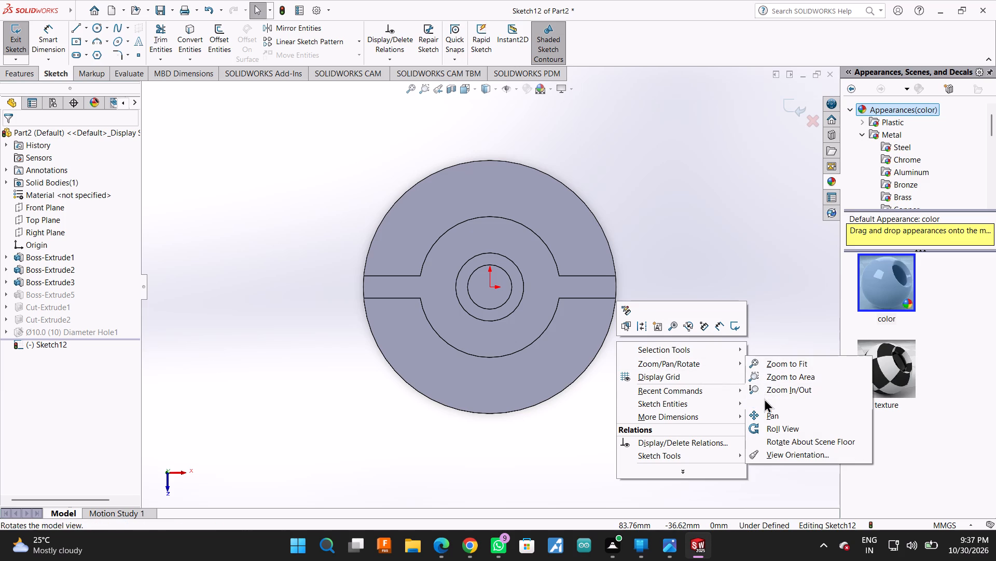
left_click_drag(445, 461, 384, 311)
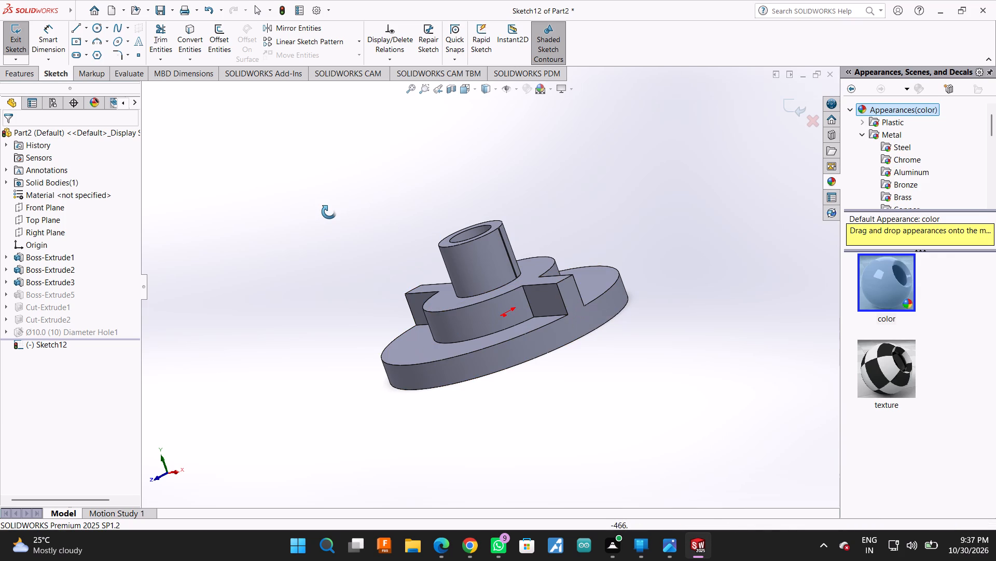
key("Escape")
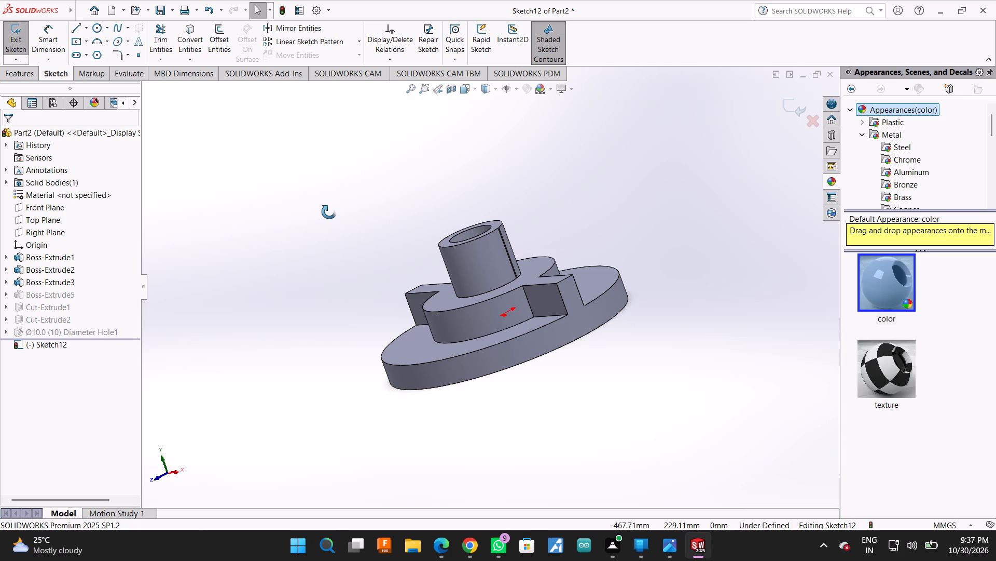
left_click(37, 231)
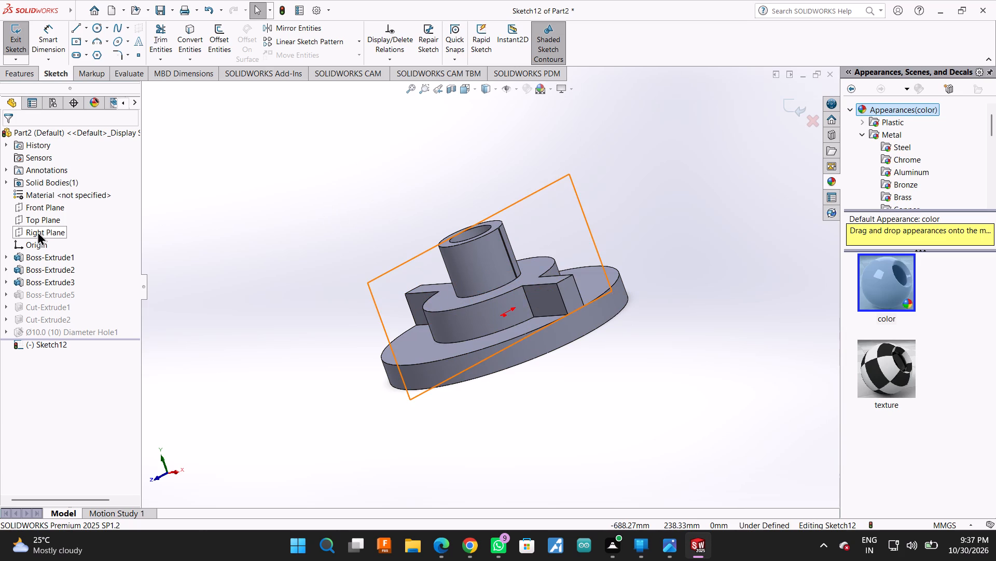
left_click(99, 221)
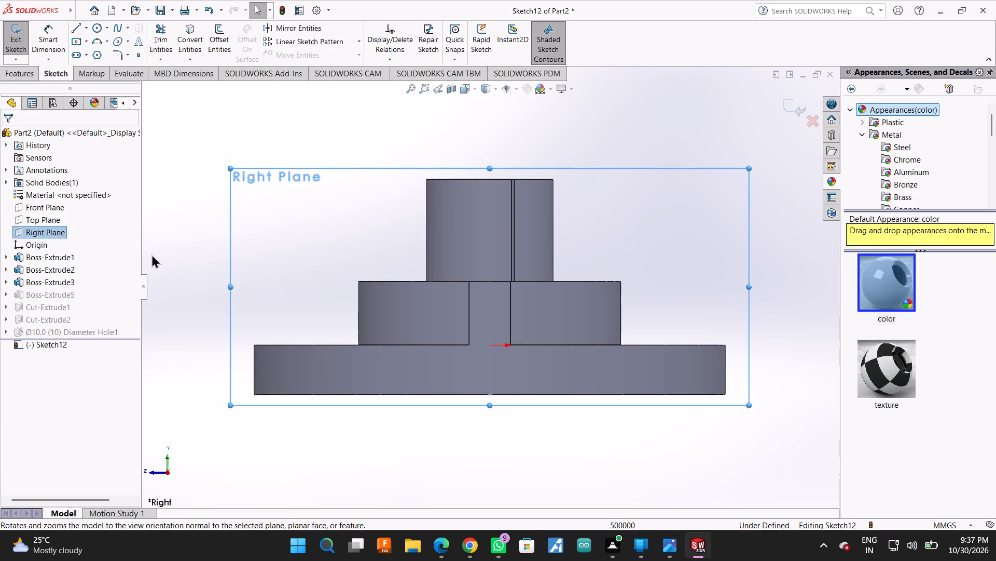
left_click(59, 210)
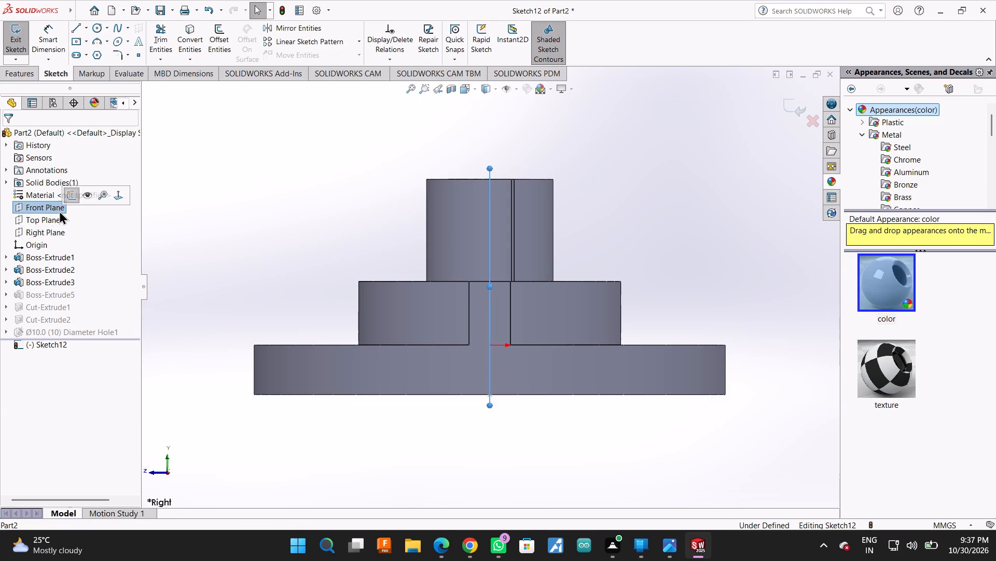
left_click(110, 192)
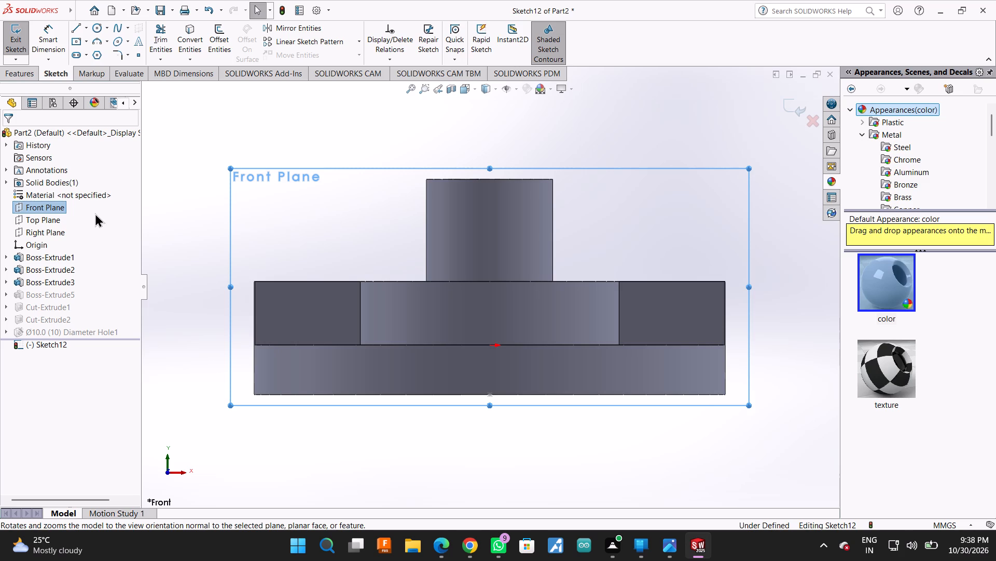
Start the Line tool in the open sketch on the base disc's upper face, with its orientation as sketched.
left_click(75, 26)
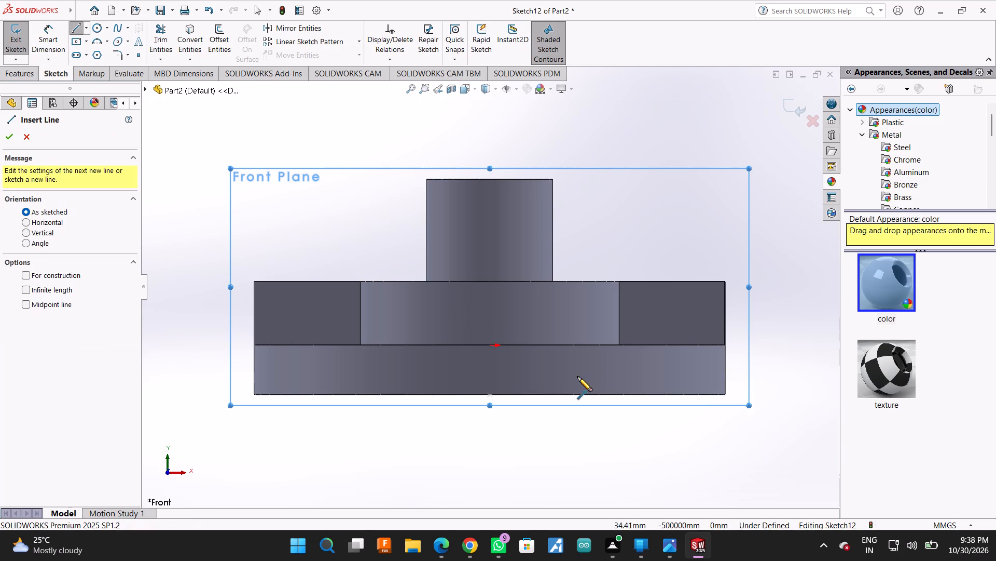
scroll(366, 431, "up", 2)
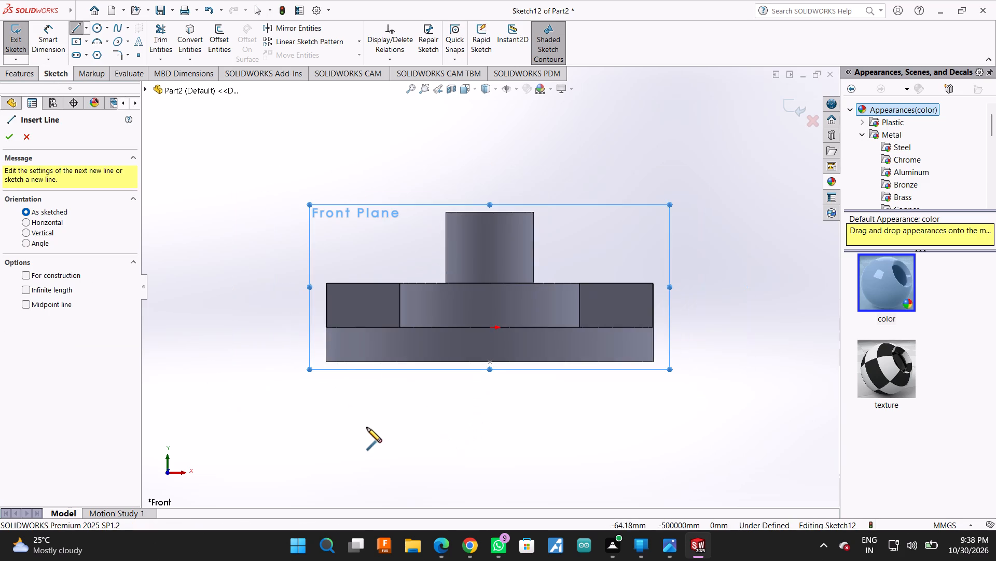
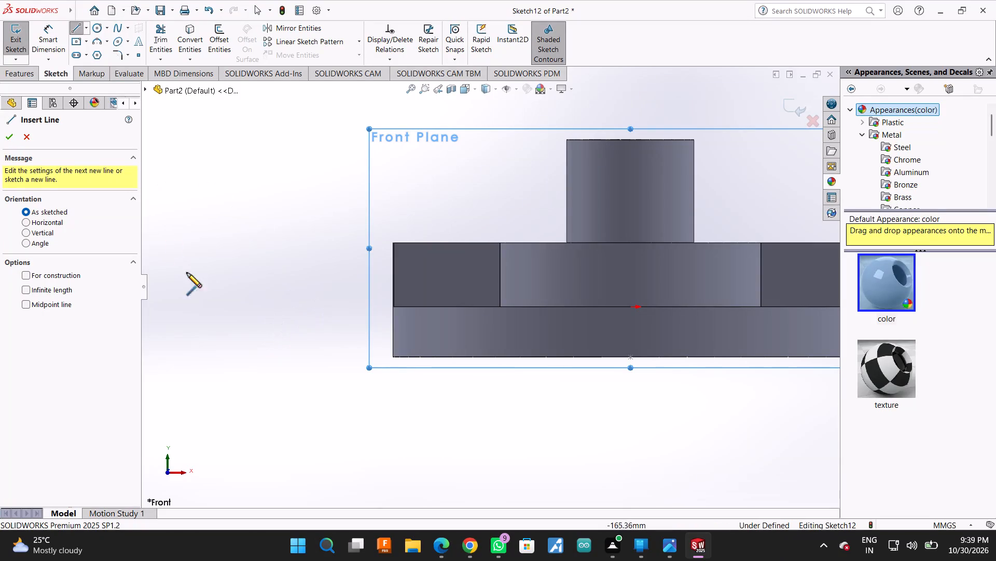
Leave the empty sketch on the base disc's upper face.
left_click(198, 323)
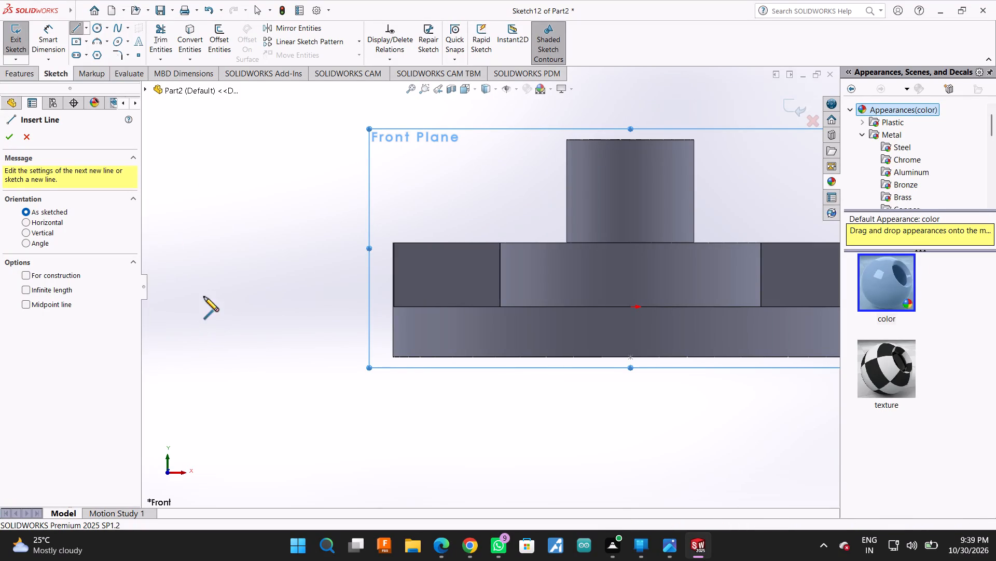
left_click(234, 331)
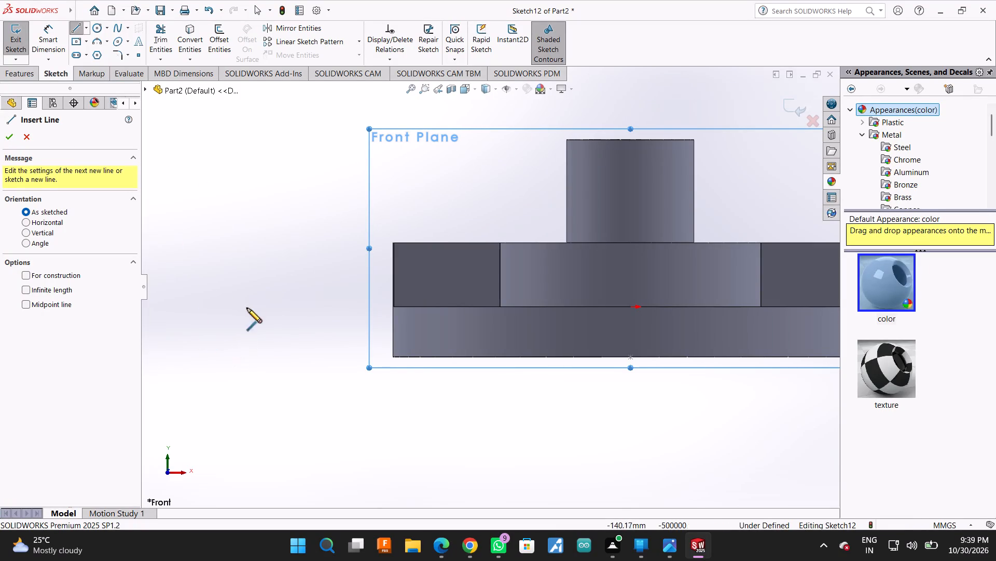
left_click(399, 204)
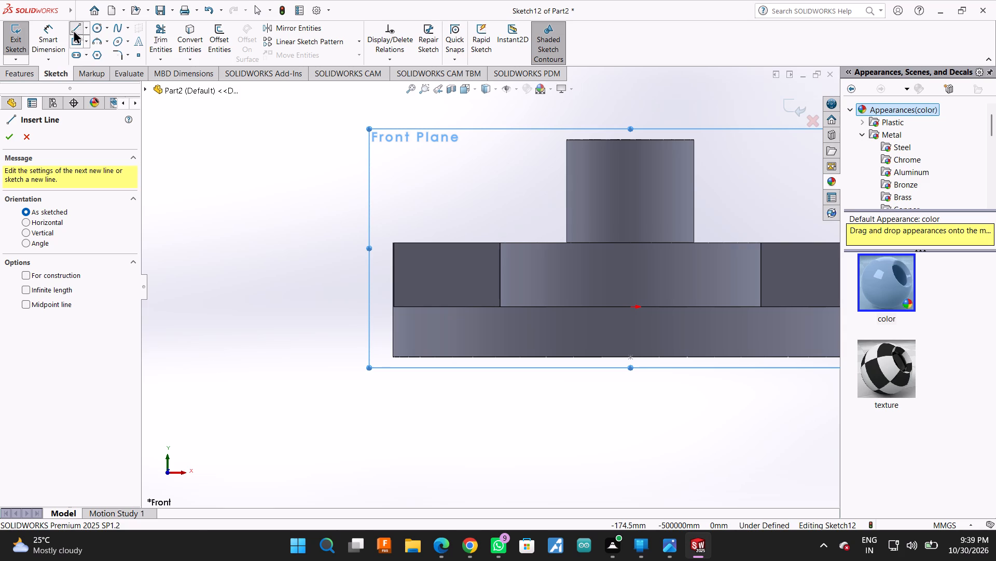
left_click(199, 91)
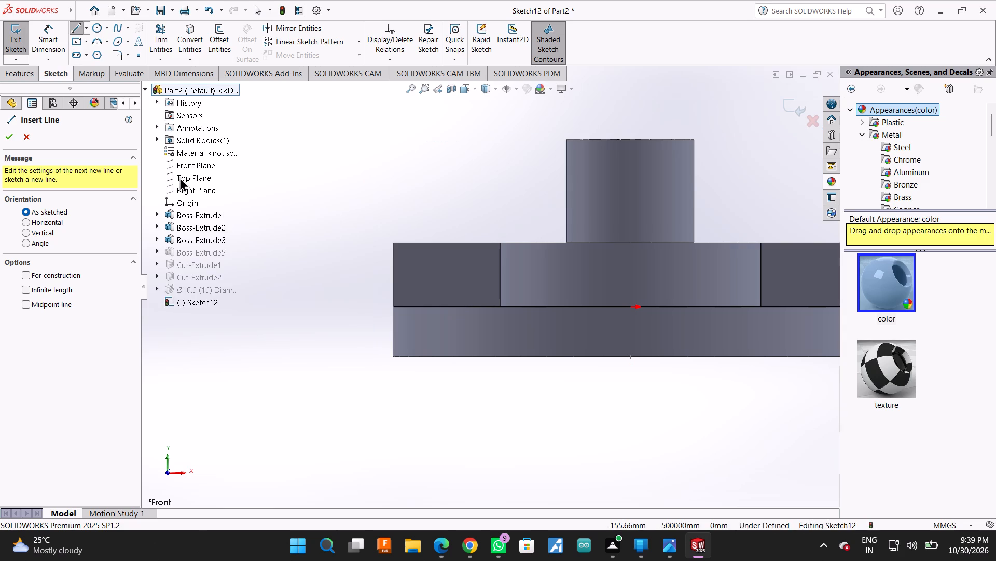
left_click(179, 167)
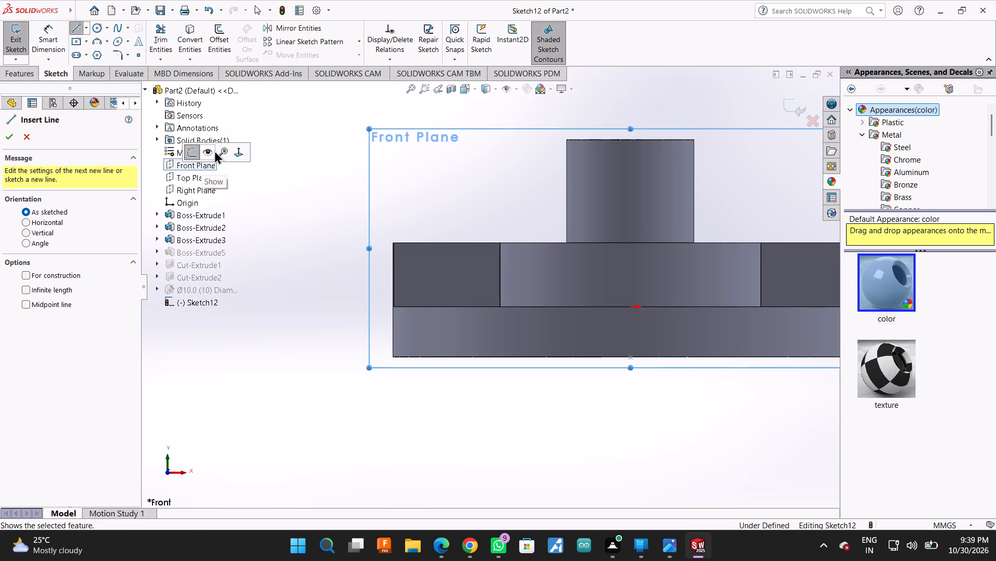
left_click(196, 152)
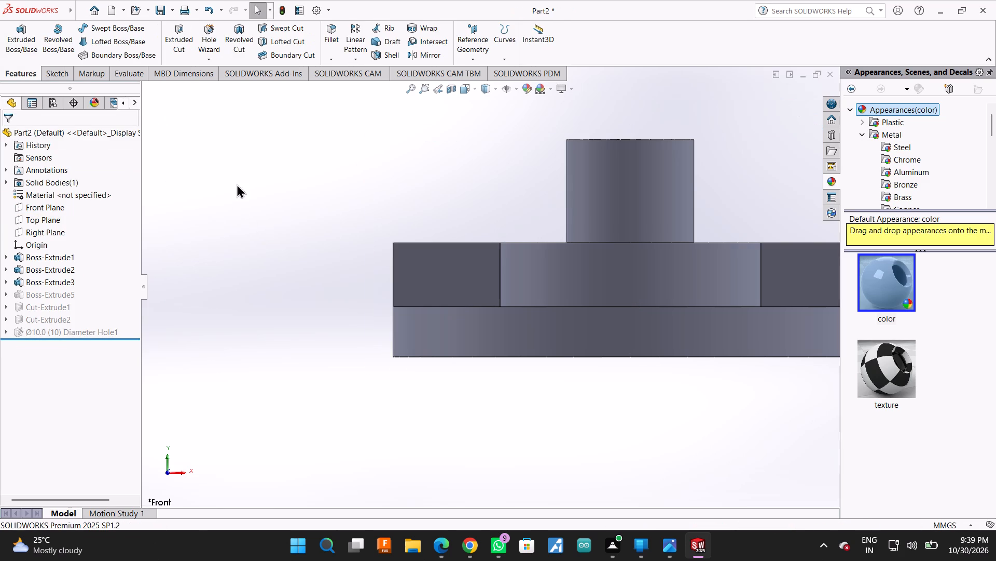
Open a new sketch on the Front Plane with the Line tool.
left_click(61, 71)
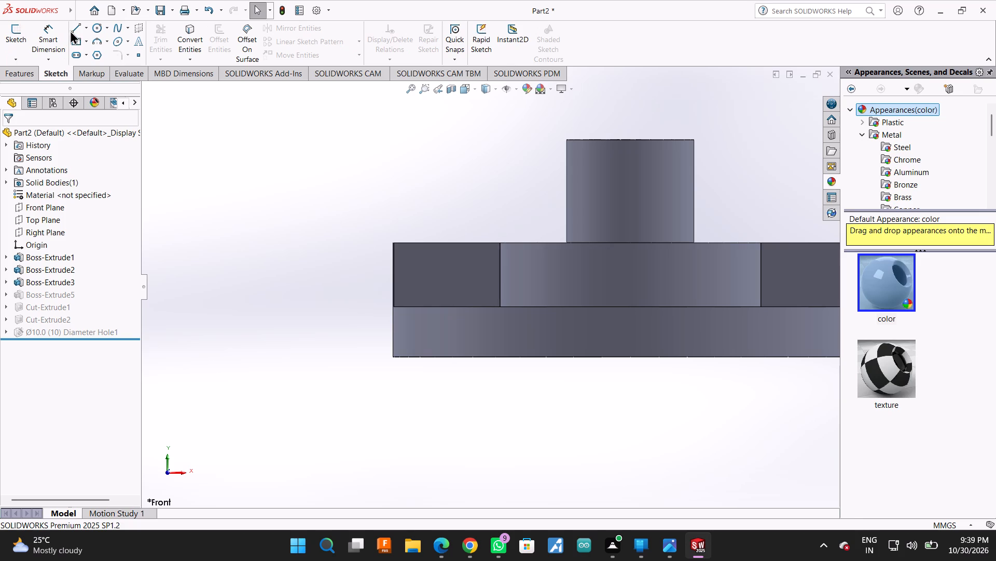
left_click(73, 29)
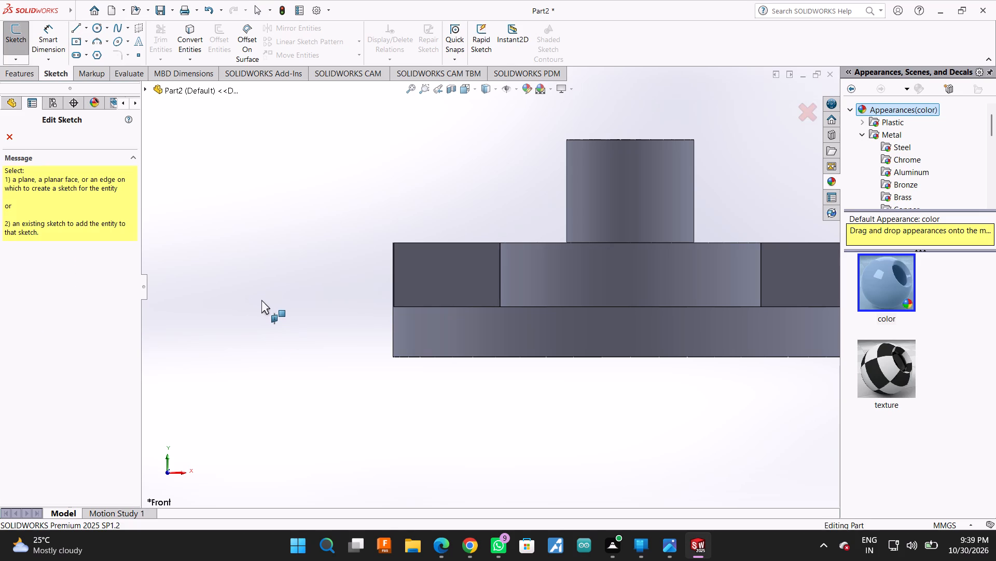
left_click(156, 86)
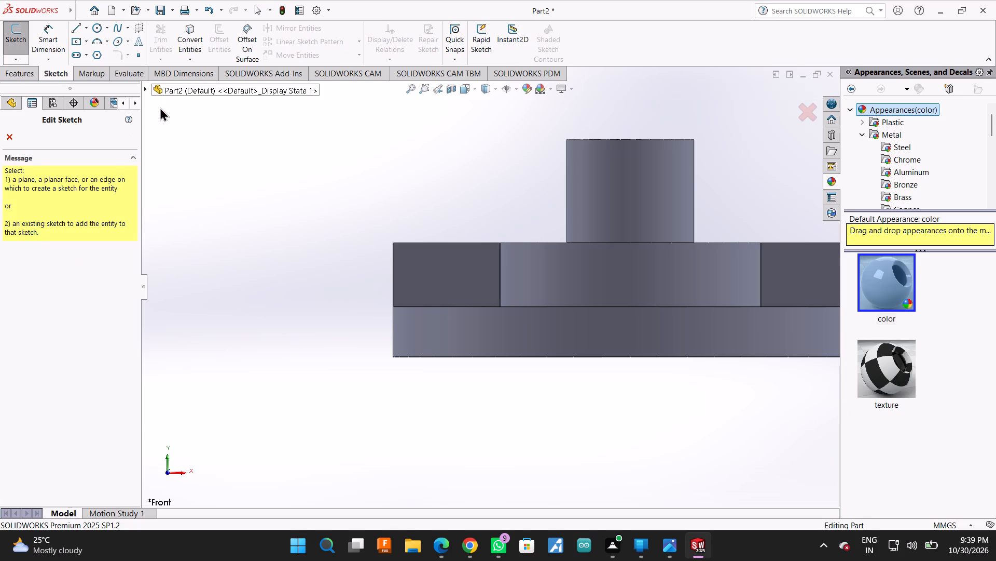
left_click(178, 161)
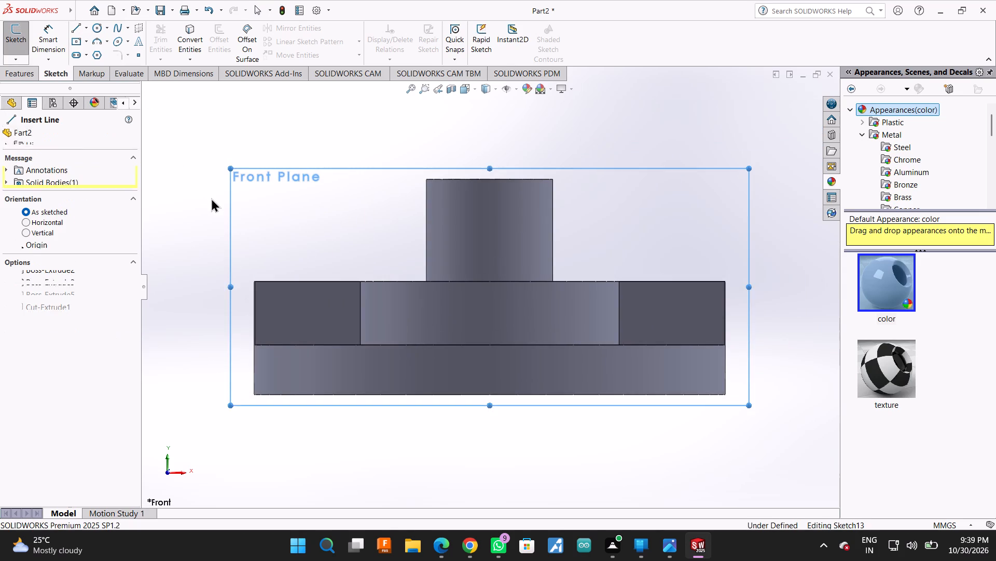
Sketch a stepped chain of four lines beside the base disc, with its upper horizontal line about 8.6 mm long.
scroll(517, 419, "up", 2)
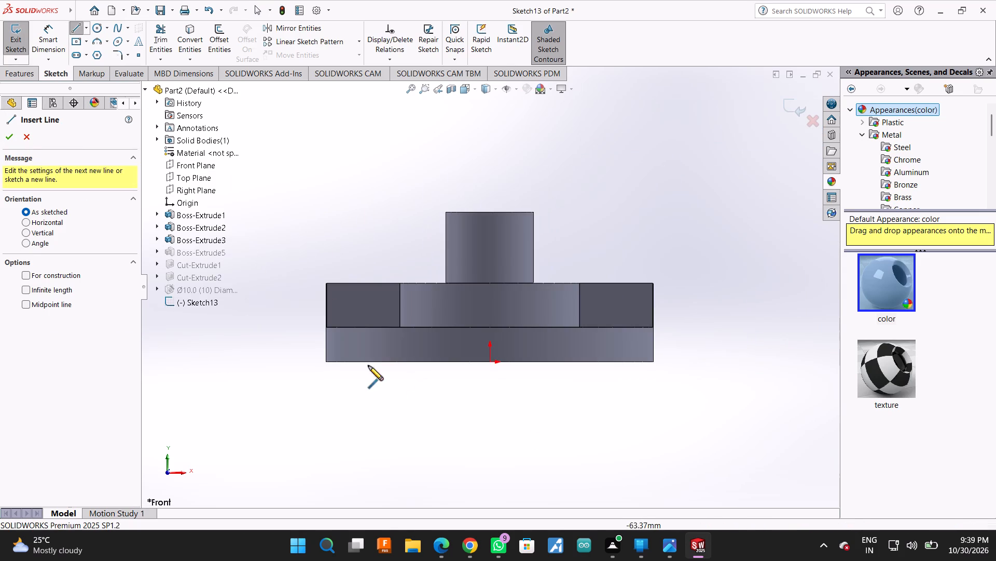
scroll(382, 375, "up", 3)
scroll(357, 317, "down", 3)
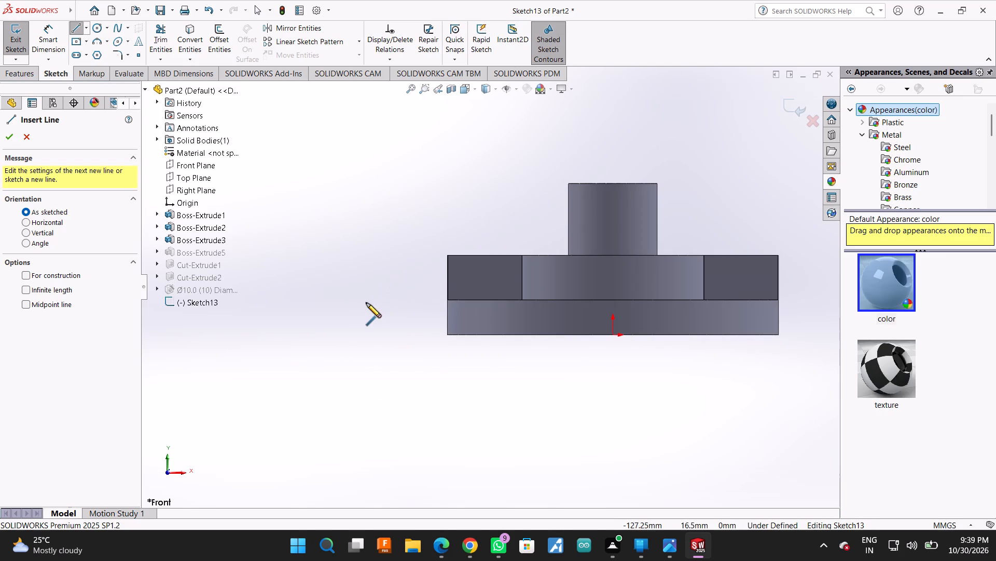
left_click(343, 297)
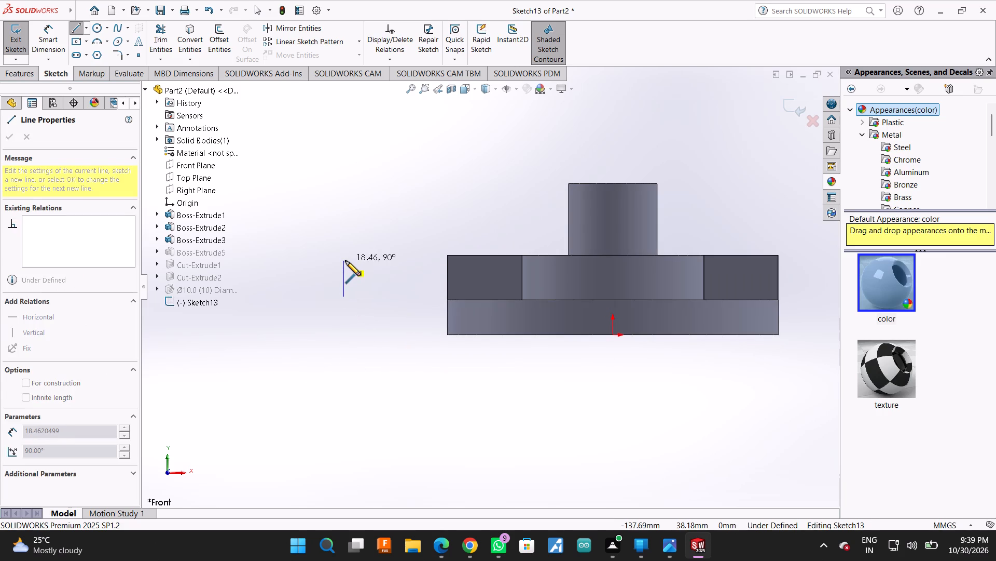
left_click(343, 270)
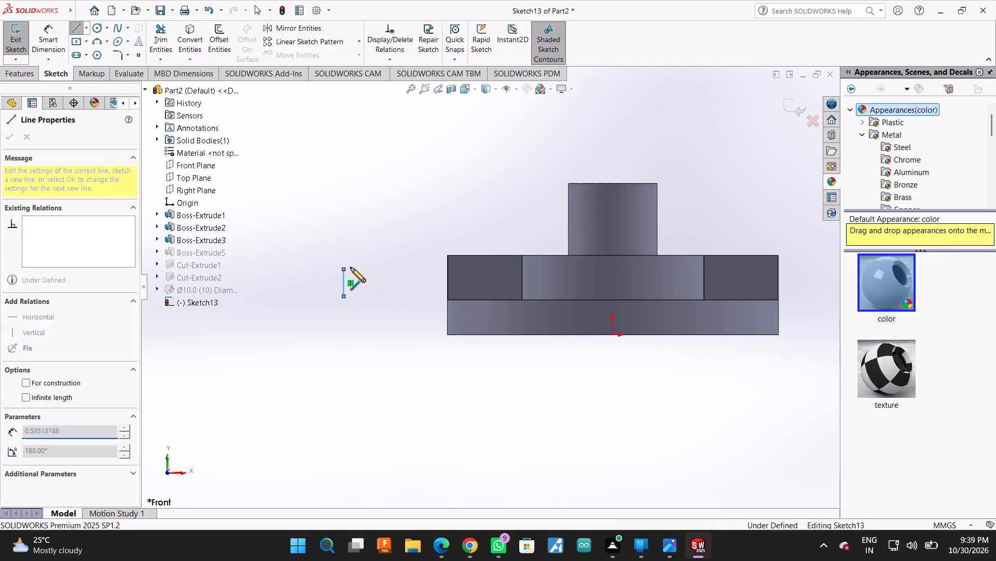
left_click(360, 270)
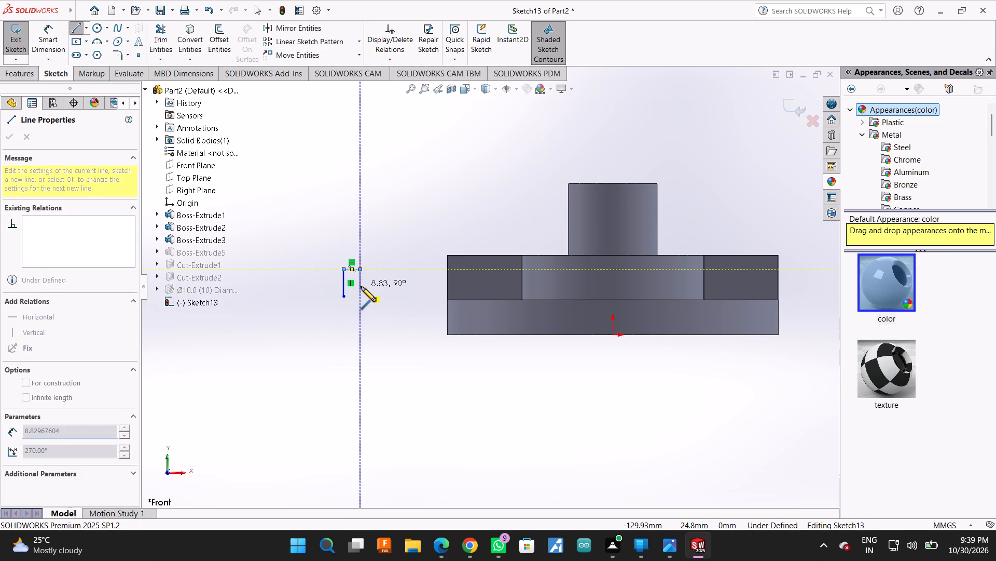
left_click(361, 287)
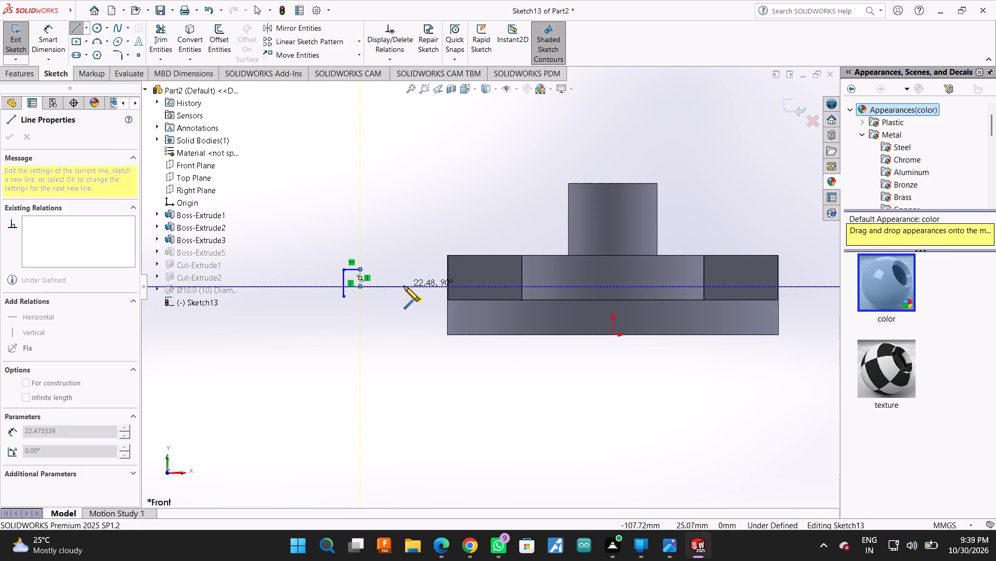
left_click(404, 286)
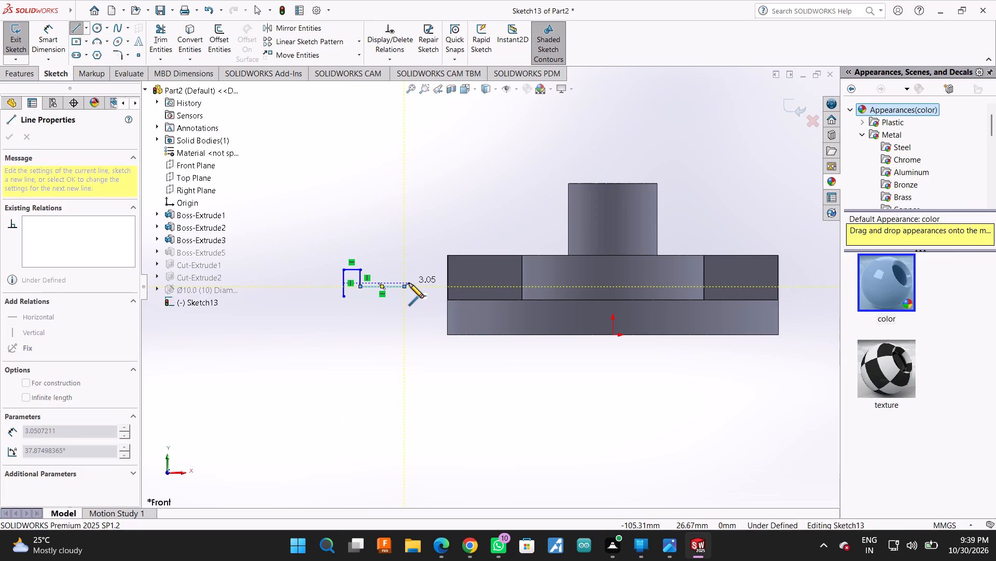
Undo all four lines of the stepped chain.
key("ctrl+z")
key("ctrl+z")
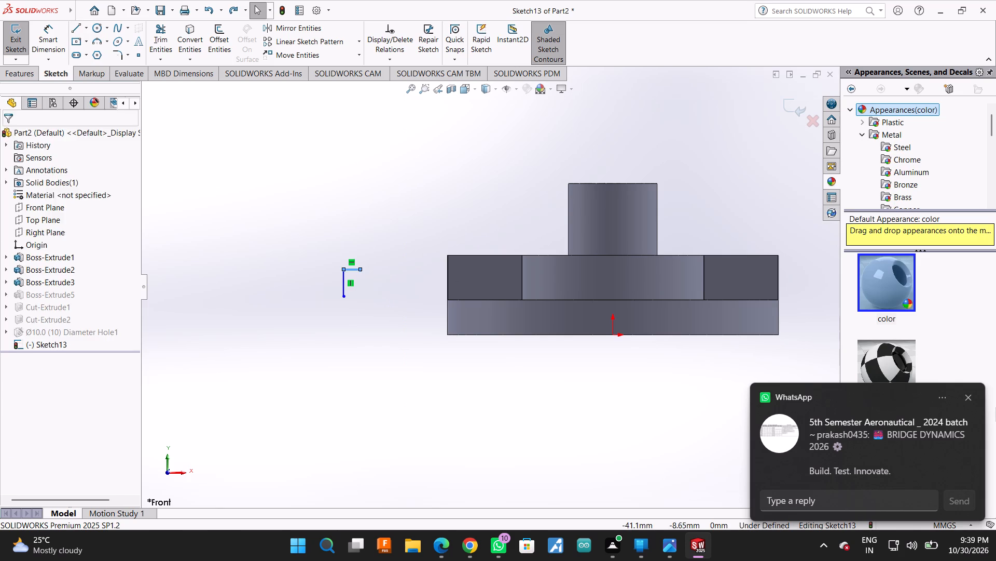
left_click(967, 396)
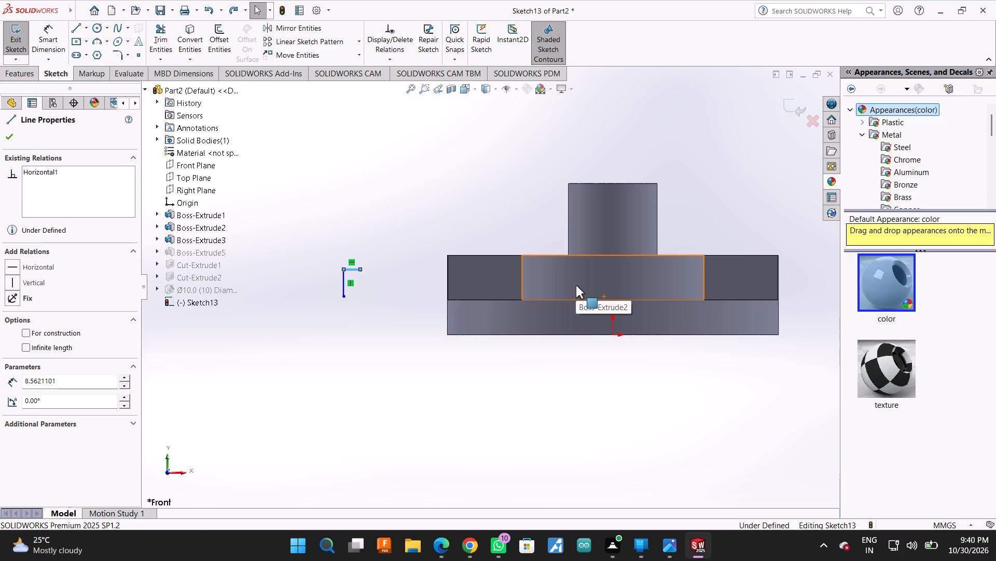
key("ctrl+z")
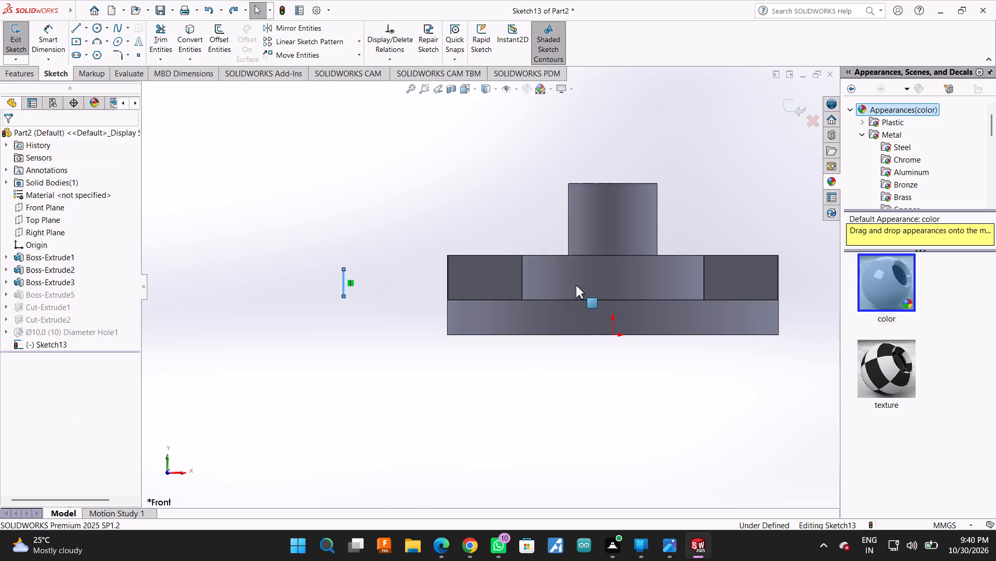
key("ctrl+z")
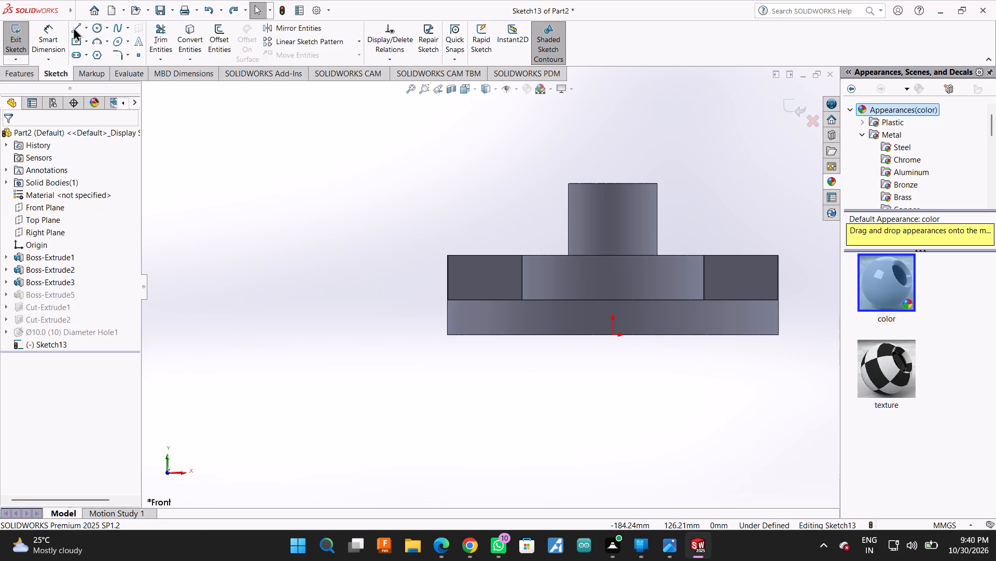
Sketch an open stepped profile beside the disc: about 24 mm up, 12 mm across, 9 mm down, 25 mm across, then 12.5 mm sloping down at 45°.
left_click(73, 27)
left_click(275, 305)
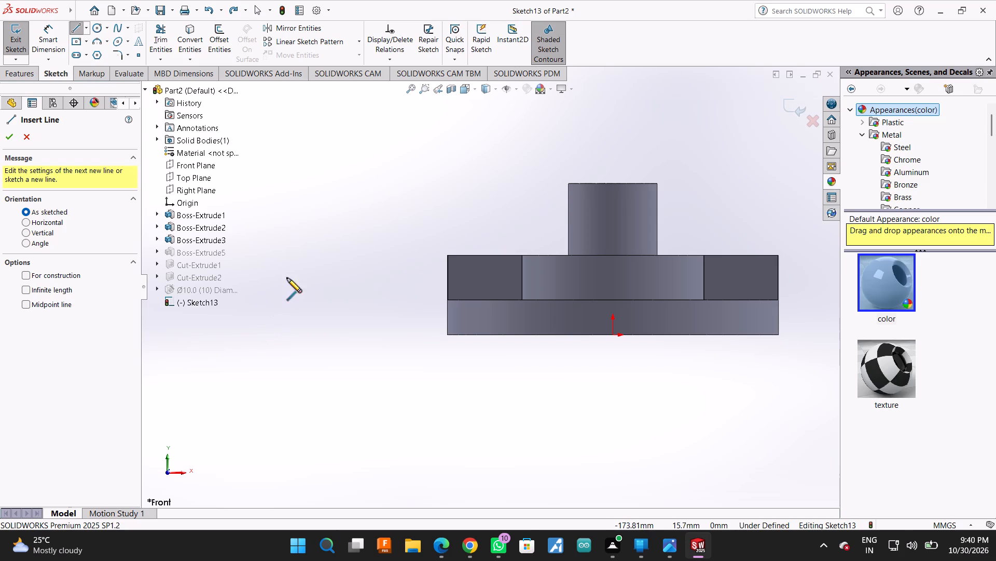
left_click(278, 258)
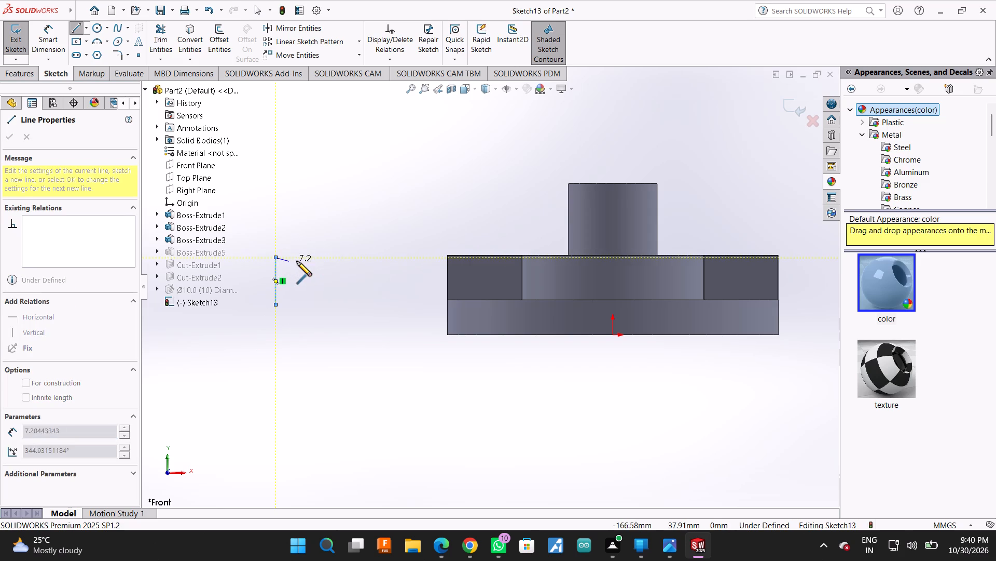
left_click(299, 257)
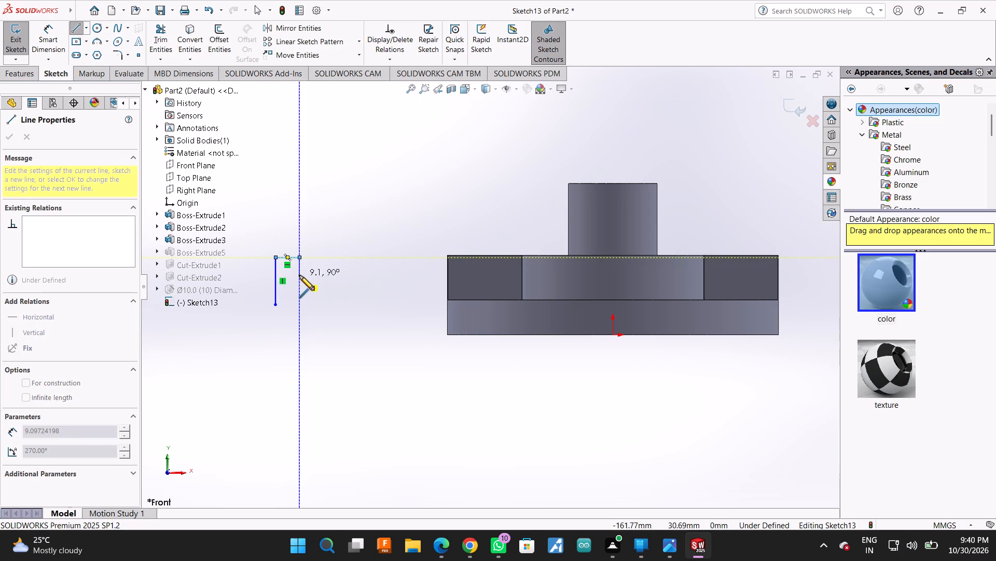
left_click(299, 276)
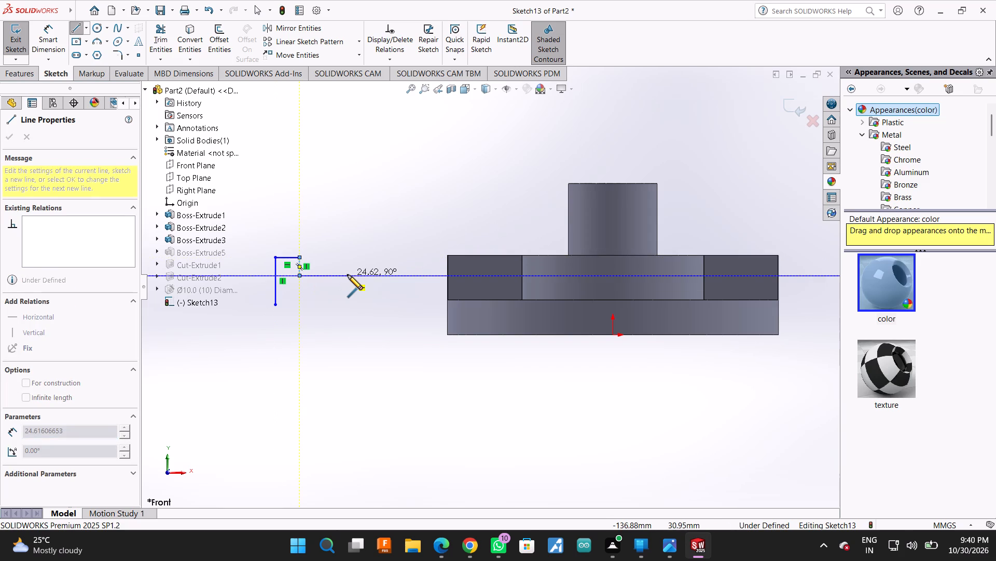
left_click(348, 275)
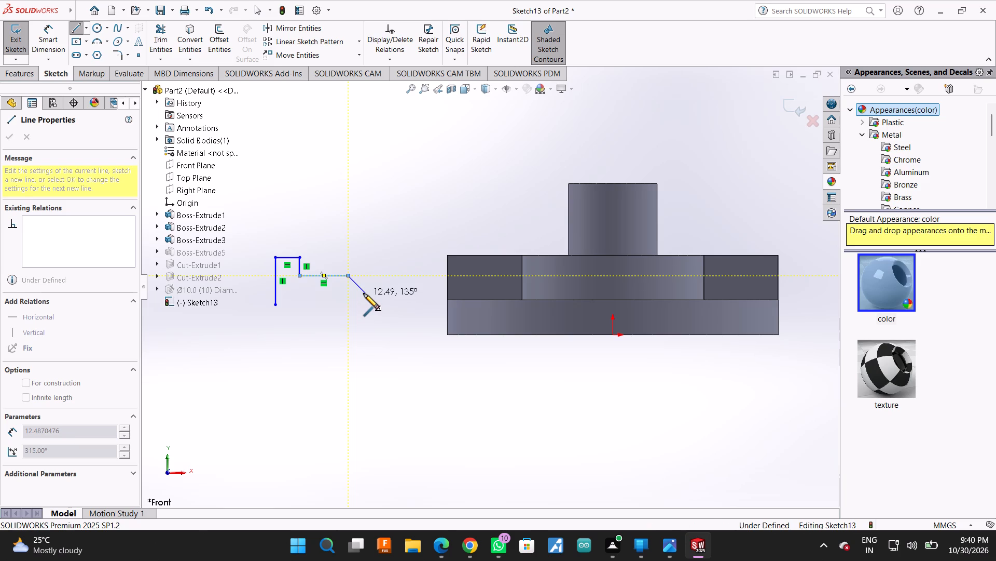
left_click(364, 293)
key("Escape")
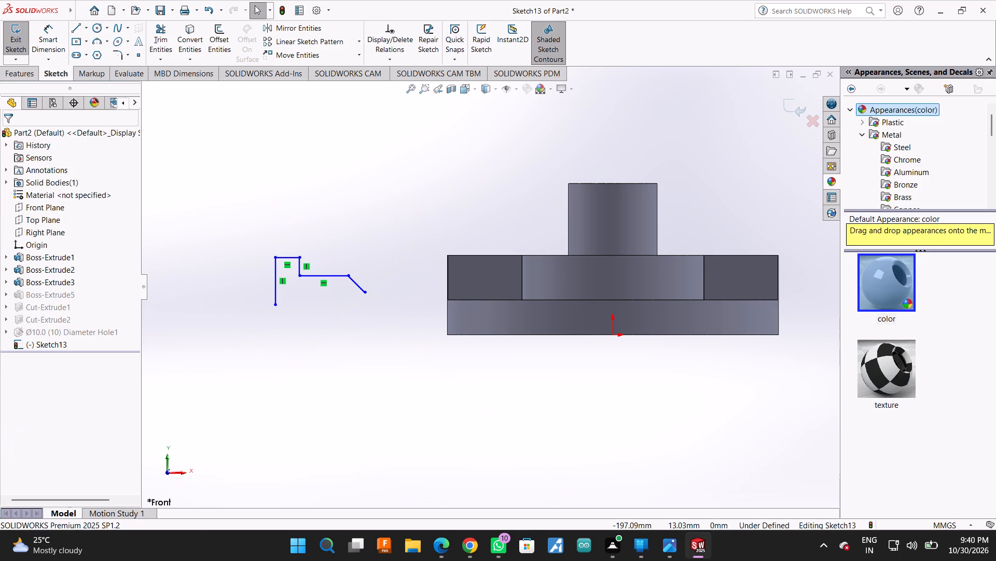
Draw a horizontal construction line about 59 mm long from the lower end of the profile's first vertical line.
left_click(59, 29)
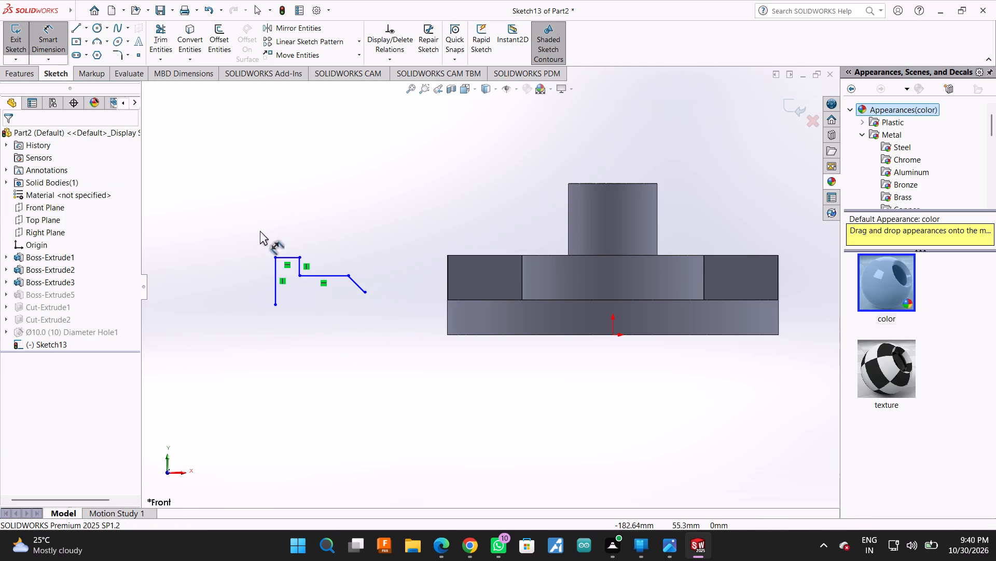
left_click(74, 25)
left_click(74, 272)
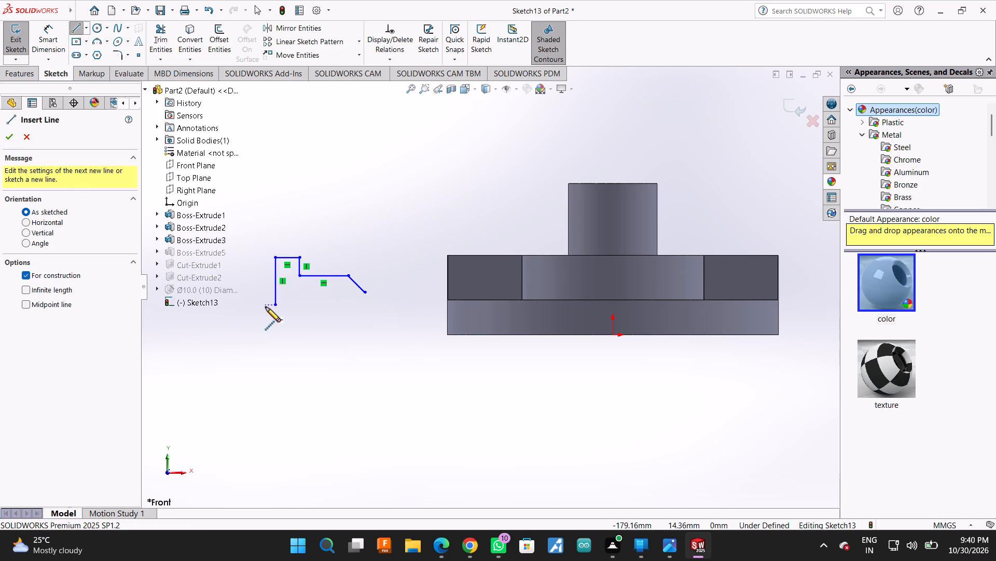
left_click(276, 307)
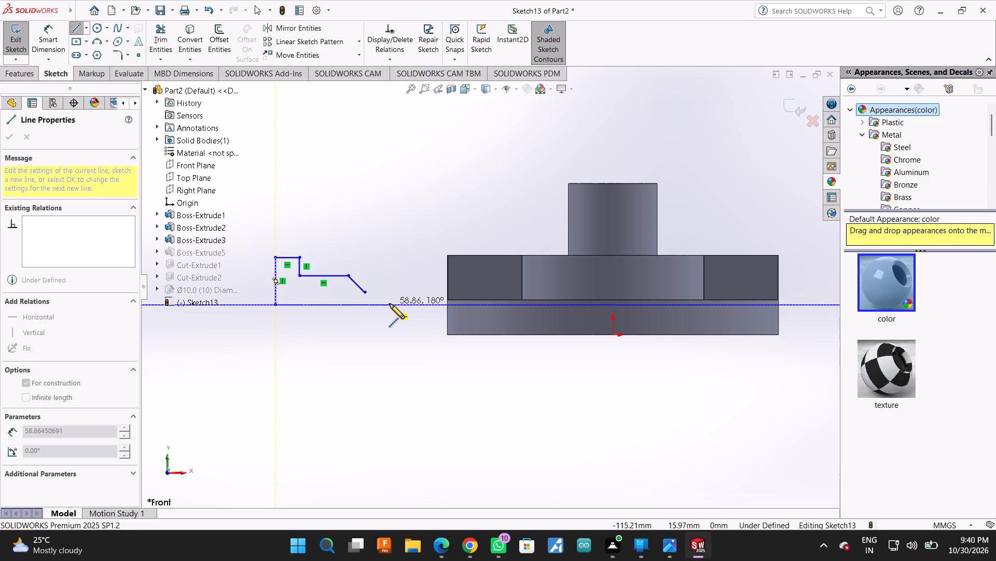
left_click(390, 304)
Dimension the profile's upper horizontal line across the construction line as a doubled, diameter-style distance of 10 mm.
left_click(46, 28)
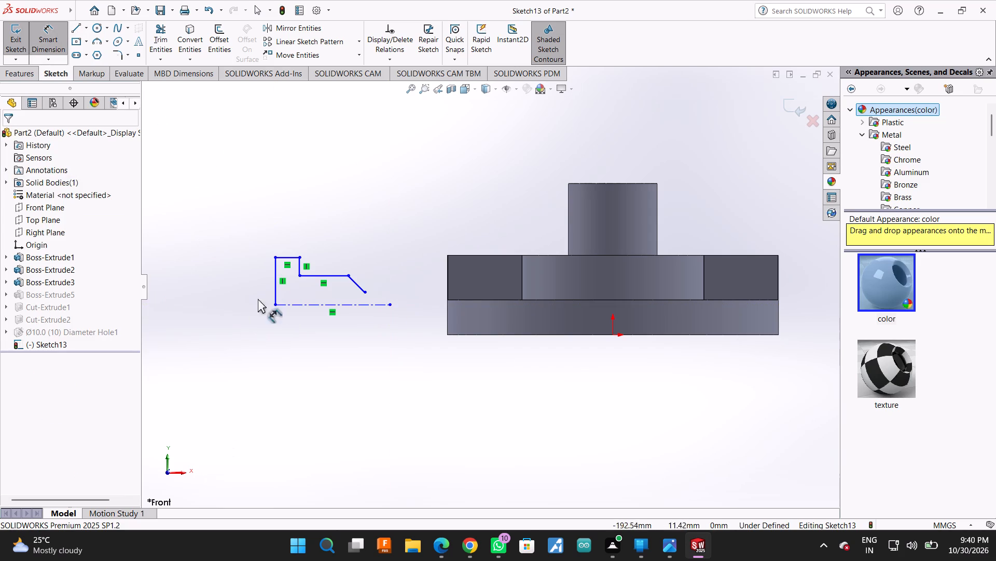
left_click(280, 259)
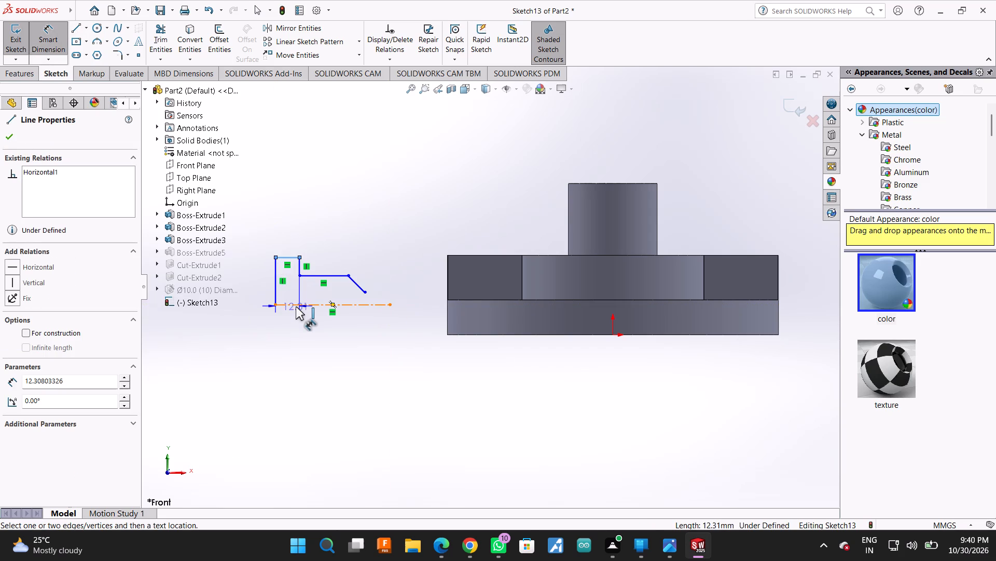
left_click(296, 303)
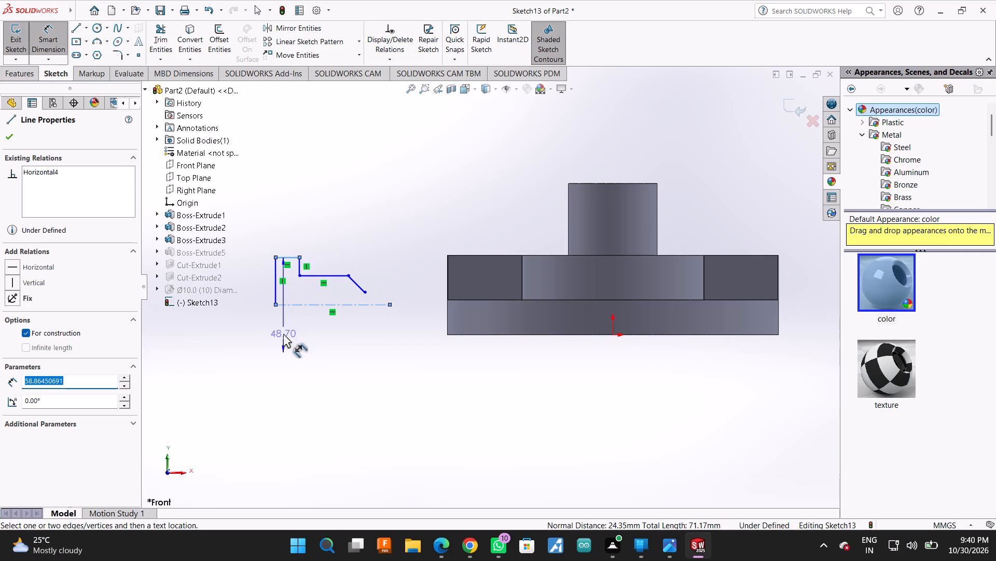
left_click(261, 315)
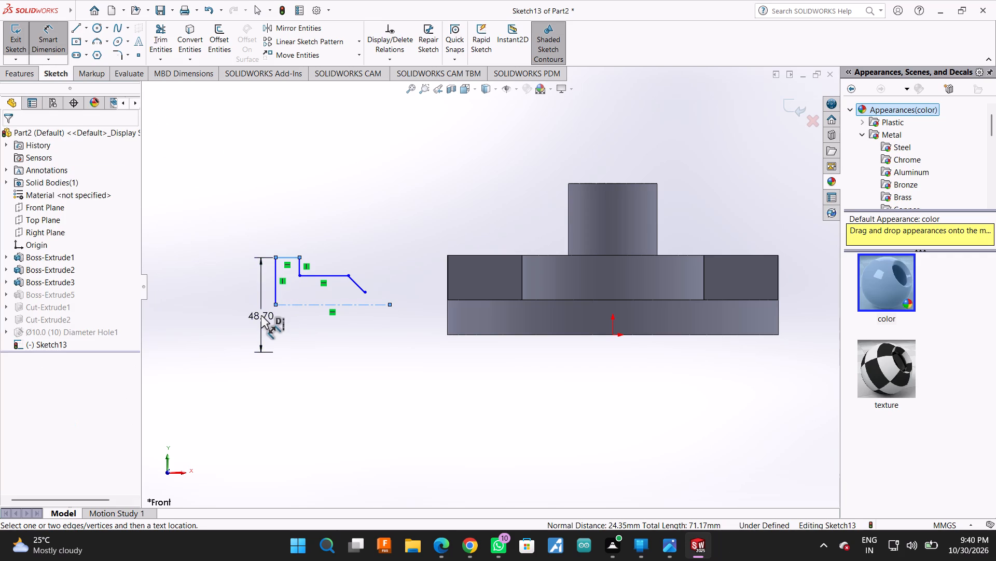
type("10")
key("Return")
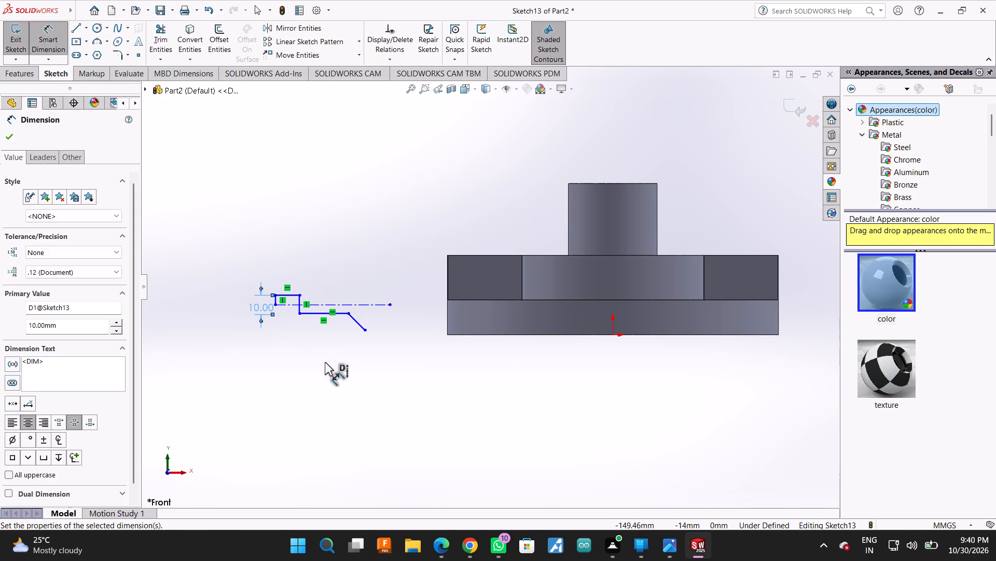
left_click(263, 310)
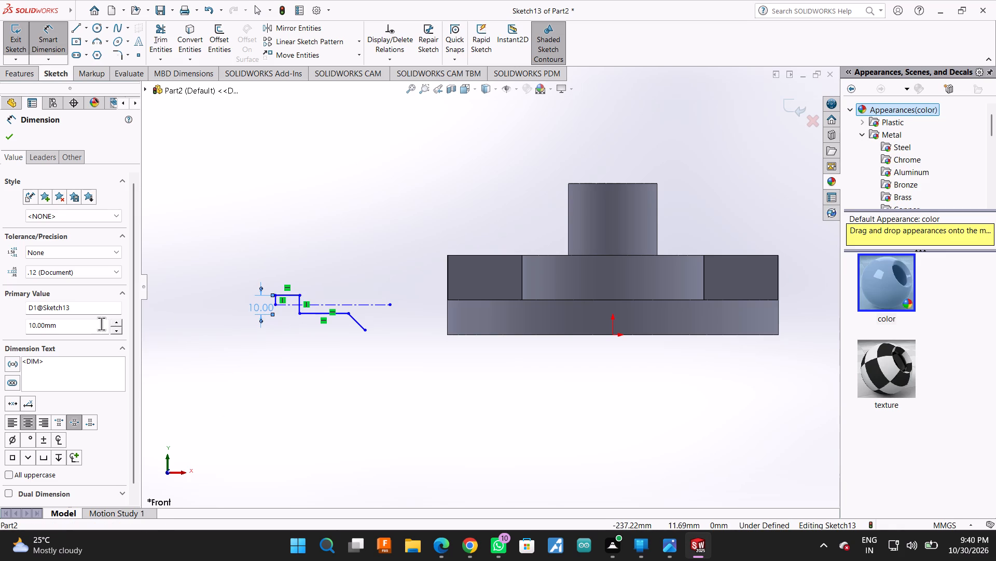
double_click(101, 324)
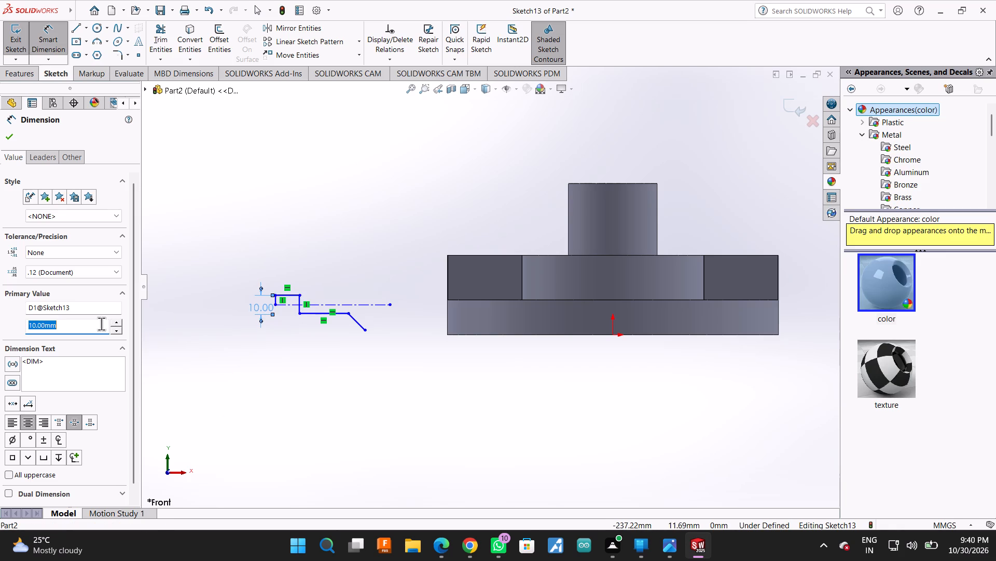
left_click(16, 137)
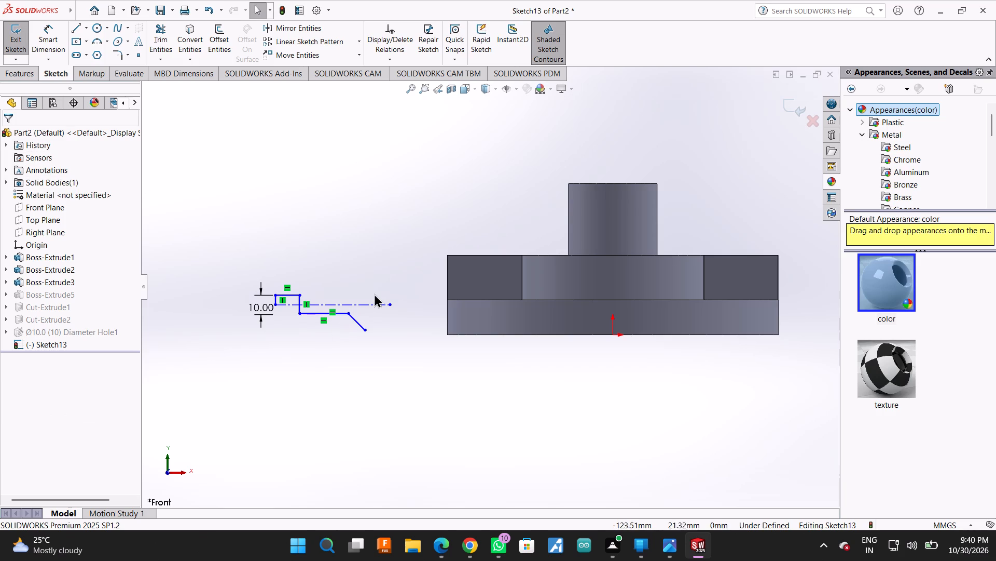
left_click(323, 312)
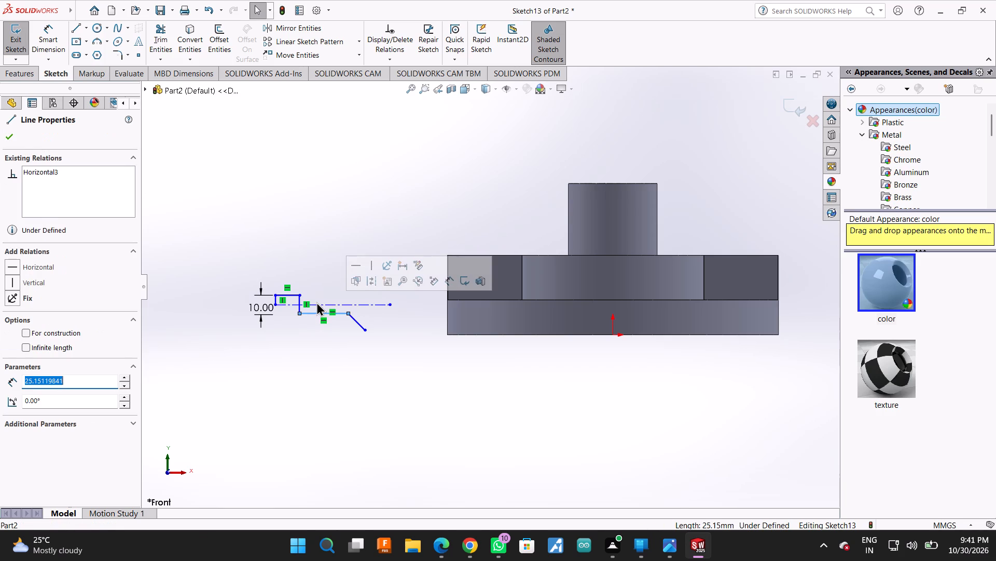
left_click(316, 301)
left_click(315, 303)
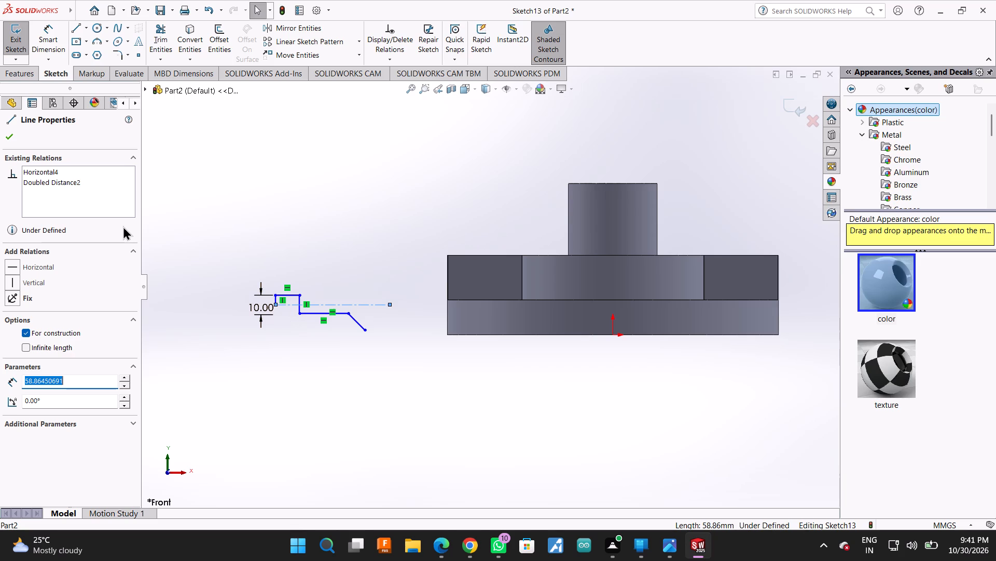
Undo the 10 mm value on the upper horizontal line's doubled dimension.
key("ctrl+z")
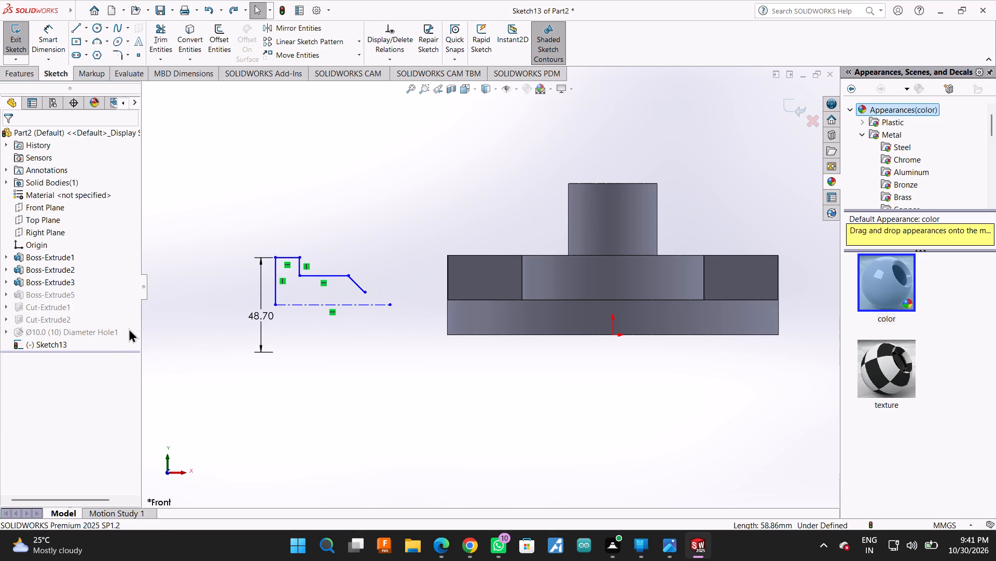
Dimension the profile's lower horizontal line across the construction line as a doubled, diameter-style distance of 5.7 mm.
left_click(48, 32)
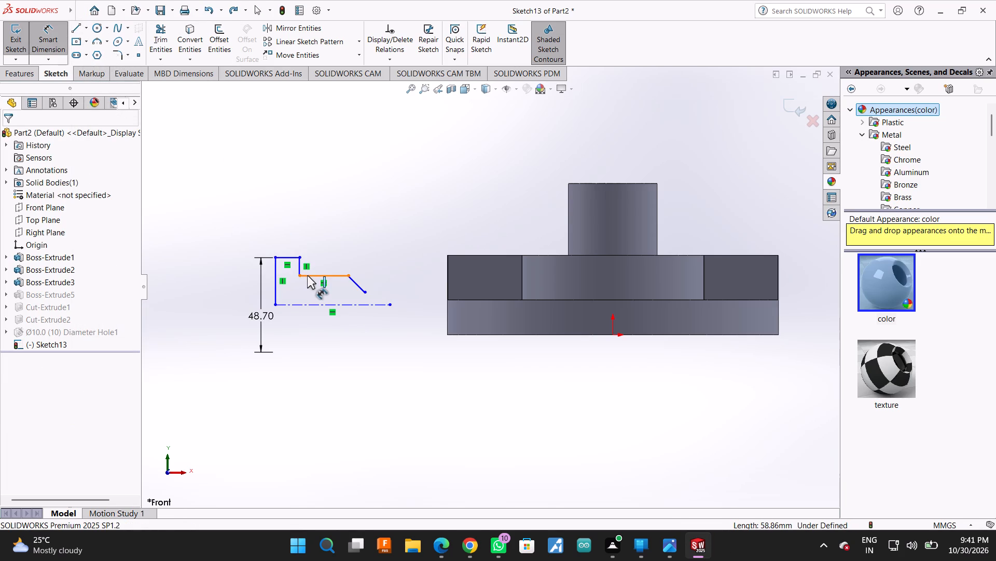
left_click(307, 275)
left_click(307, 303)
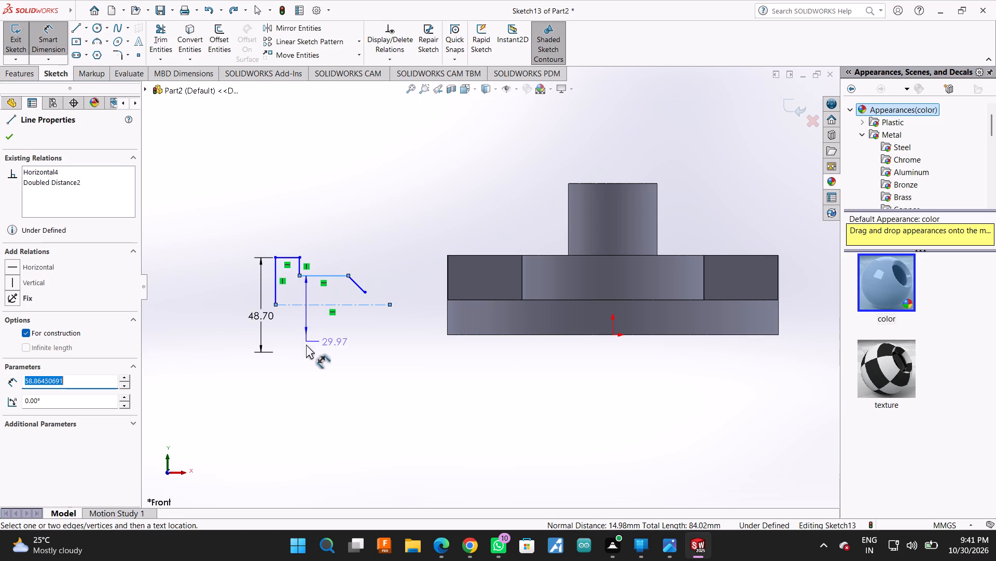
left_click(232, 309)
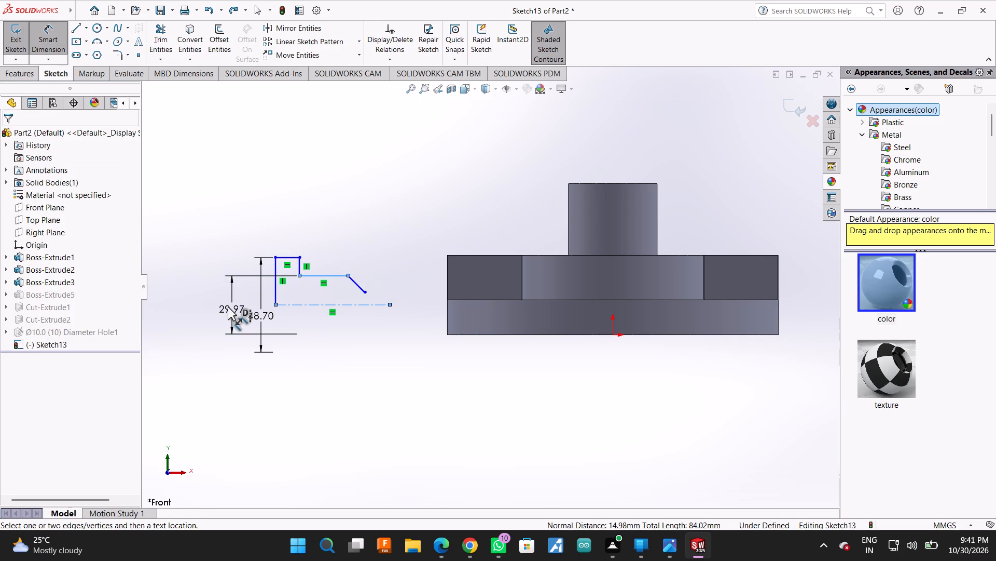
type("5.7")
key("Return")
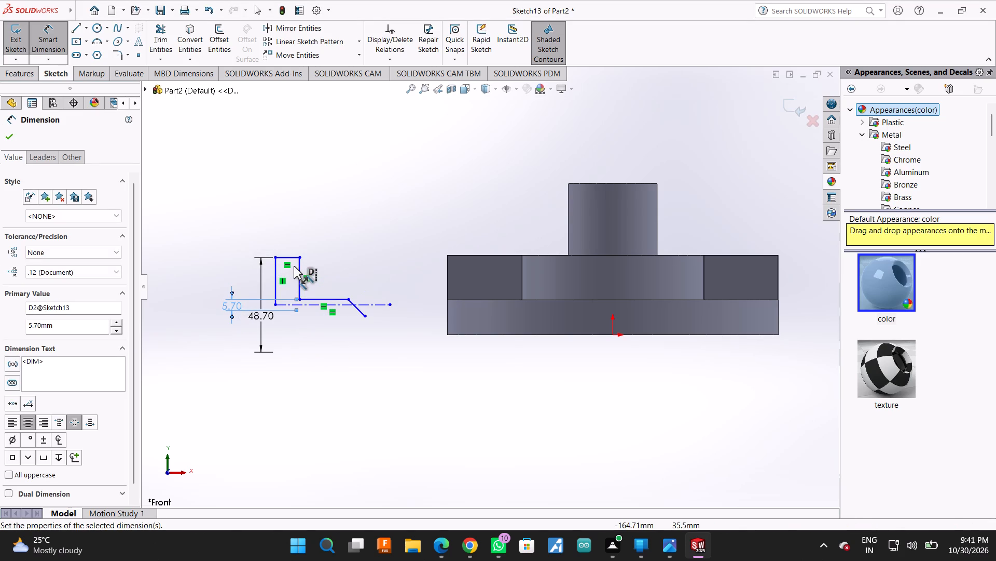
Set the doubled dimension of the profile's upper horizontal line to 10 mm.
left_click(257, 322)
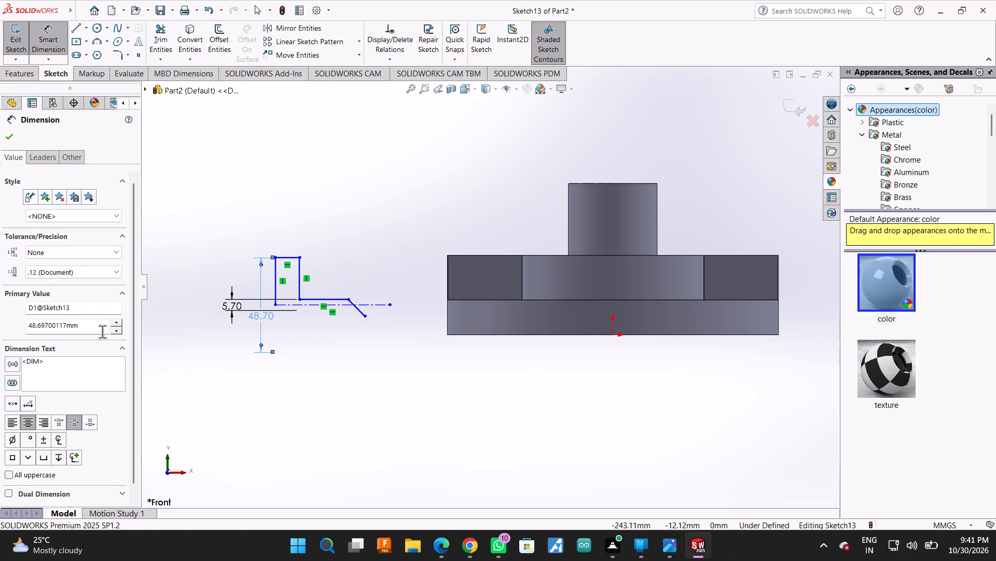
double_click(102, 331)
type("40")
key("BackSpace")
key("BackSpace")
type("10")
key("Return")
Dimension the horizontal distance from the profile's starting point on the construction line to the top of the sloped line as 16 mm.
scroll(289, 316, "down", 6)
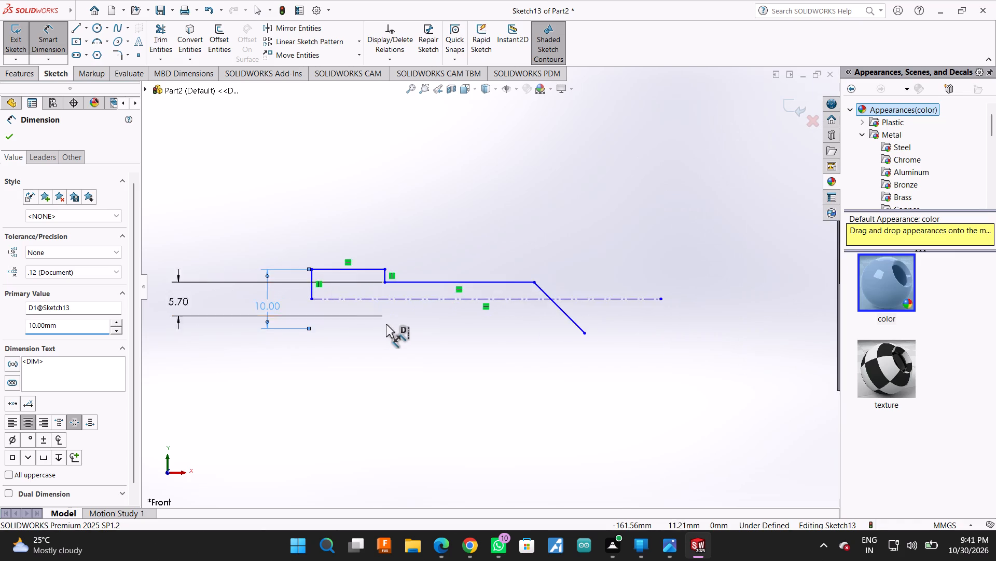
scroll(386, 324, "down", 1)
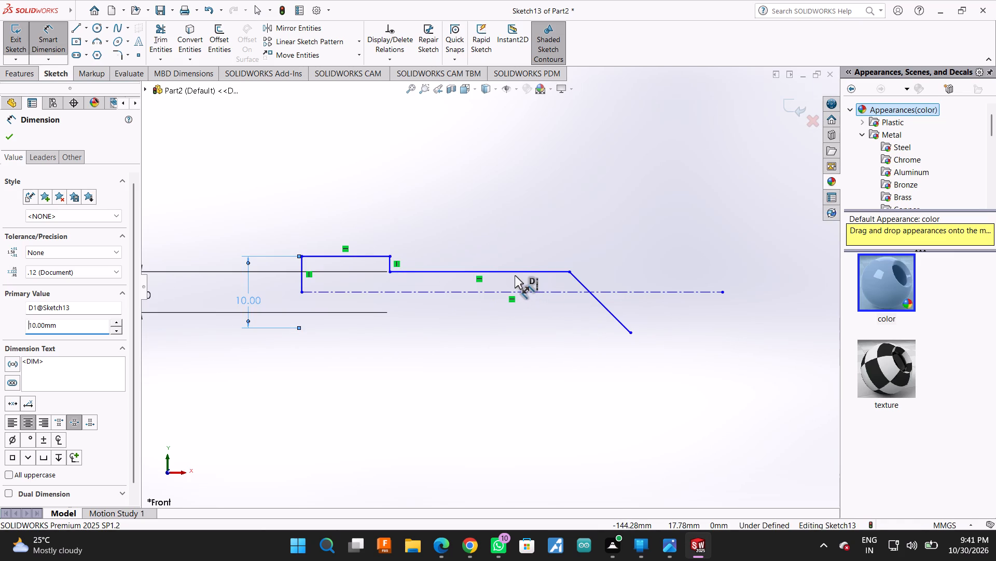
left_click(302, 293)
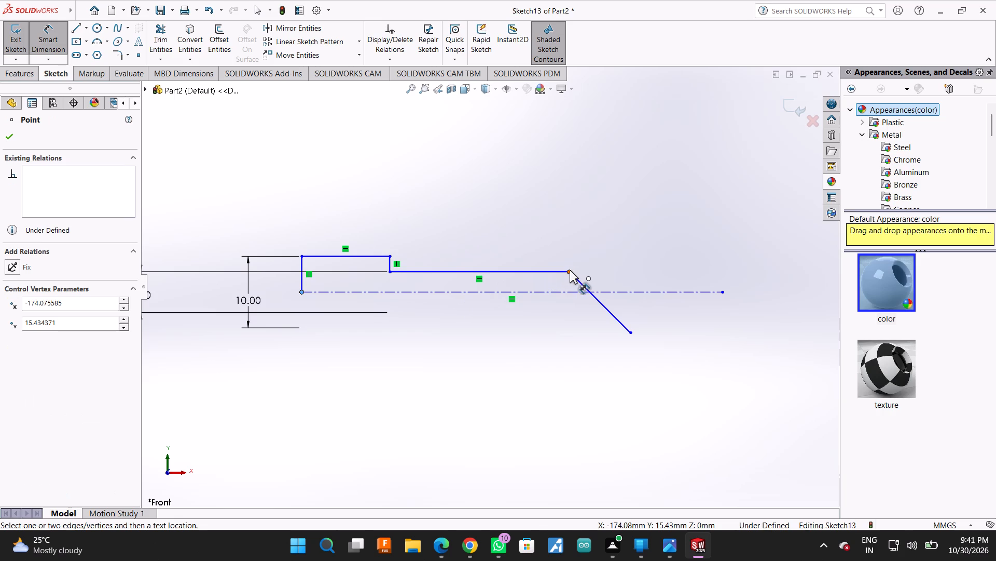
left_click(569, 271)
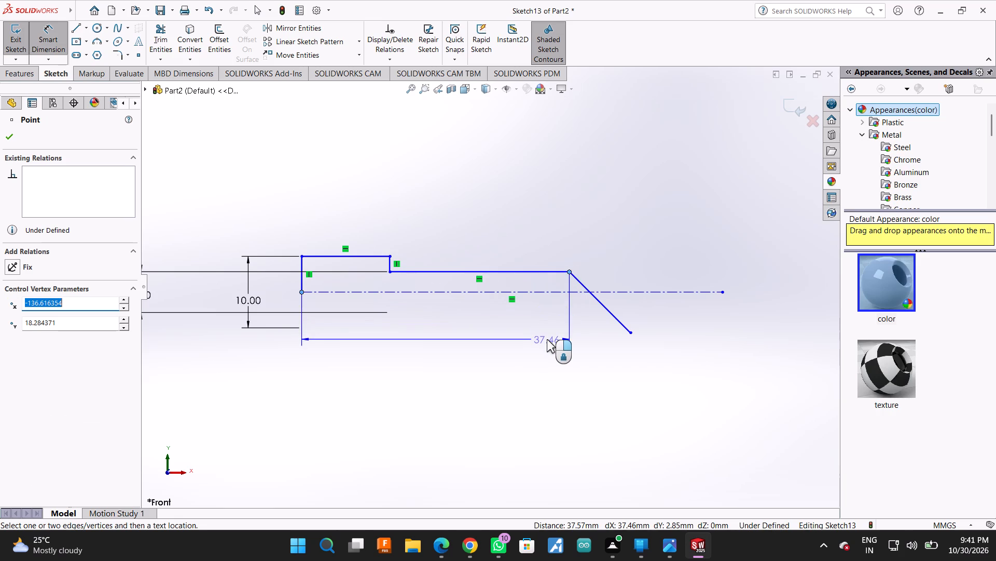
left_click(547, 339)
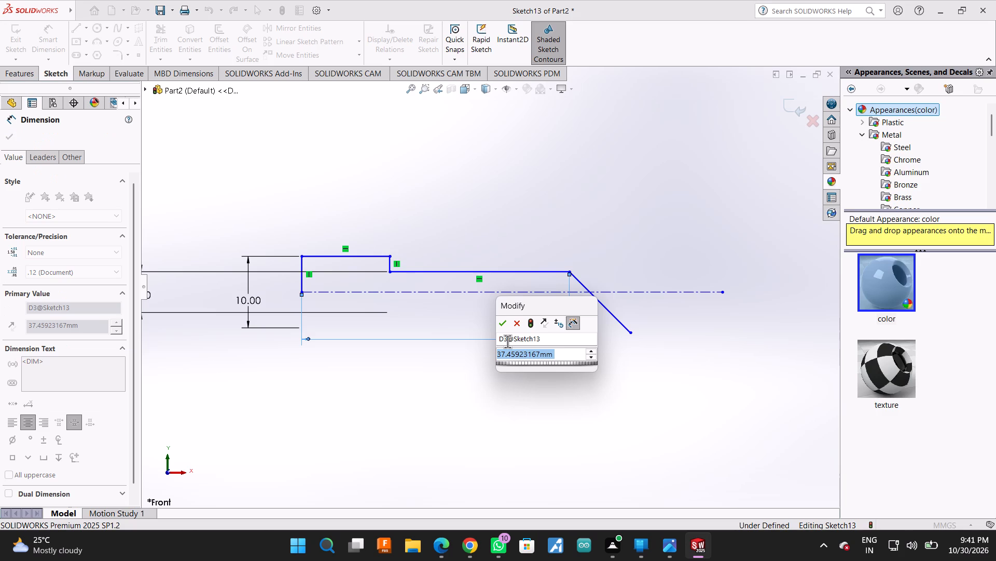
type("16")
key("Return")
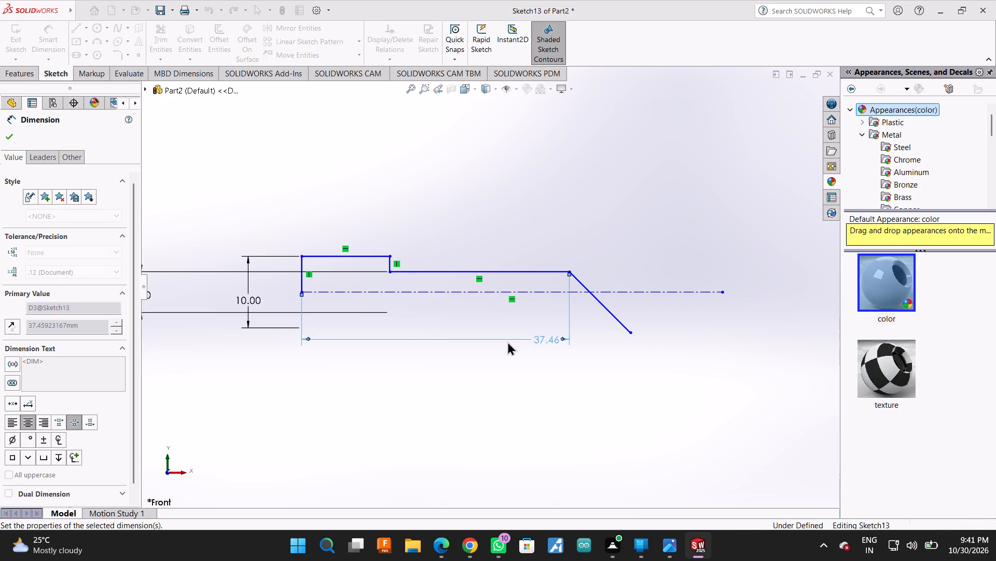
scroll(451, 320, "down", 3)
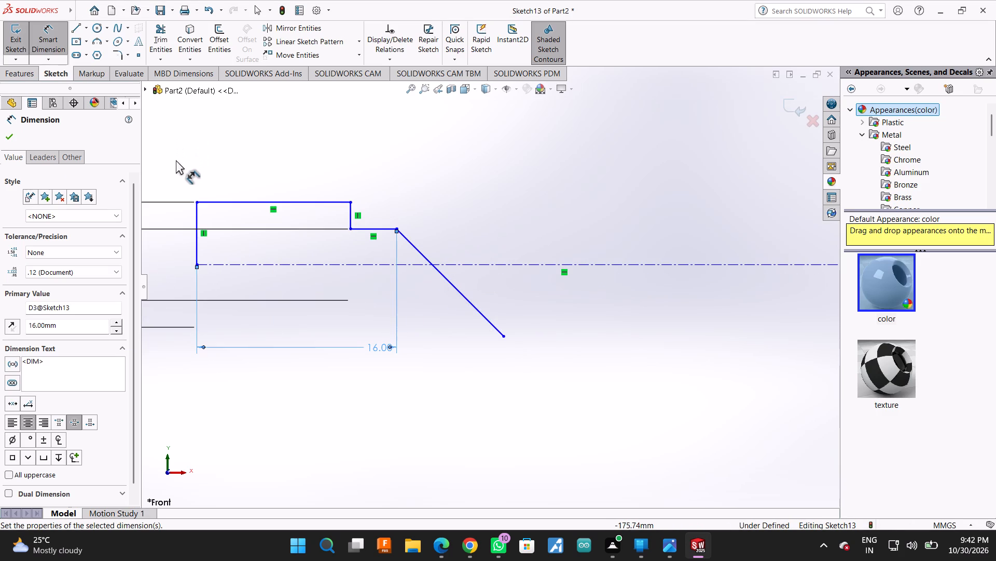
left_click(13, 132)
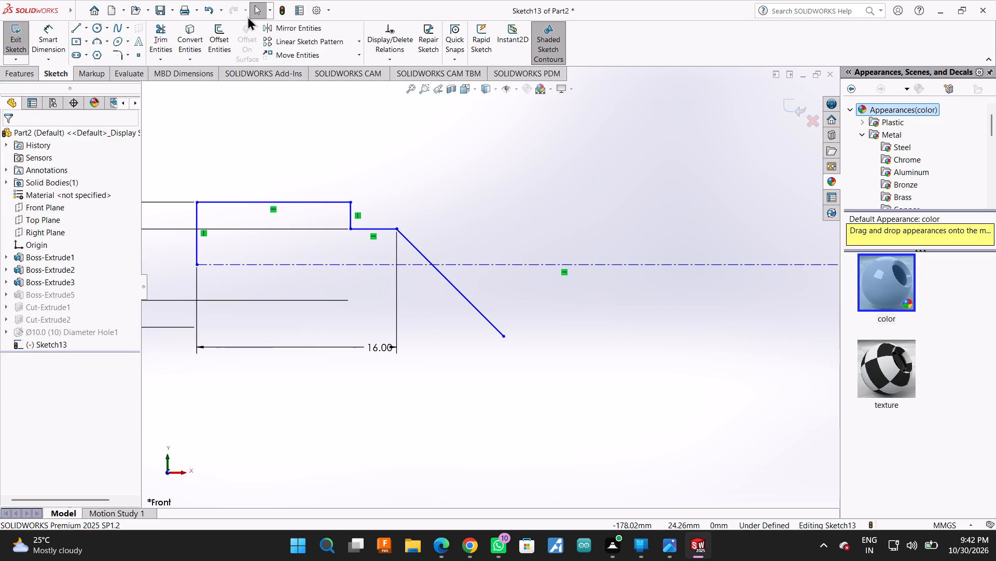
Trim away the sloped line at the end of the profile.
left_click(171, 21)
left_click_drag(444, 196, 415, 249)
left_click_drag(478, 290, 461, 311)
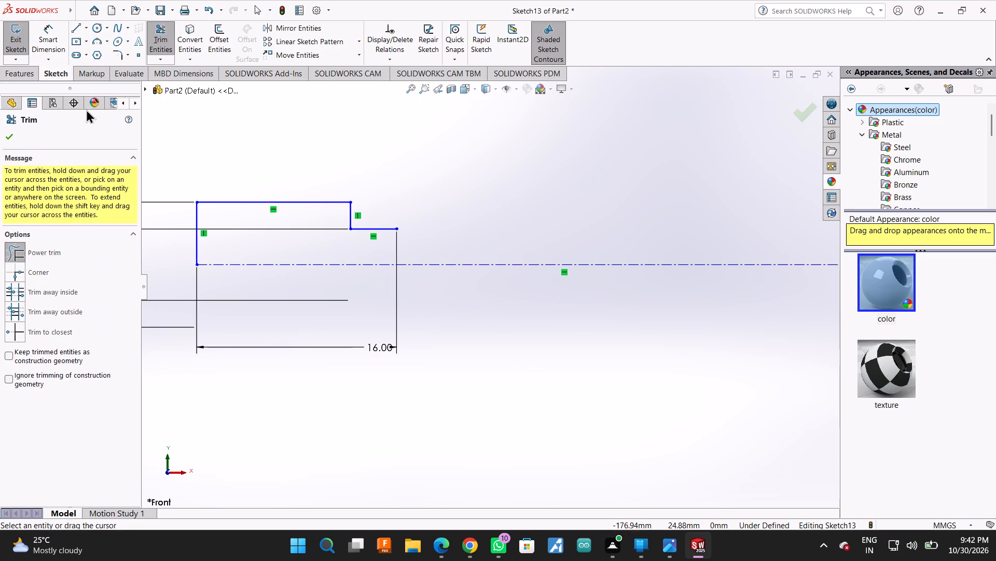
Draw a new line about 3.75 mm long, sloping gently down from the lower horizontal line's free end.
left_click(77, 26)
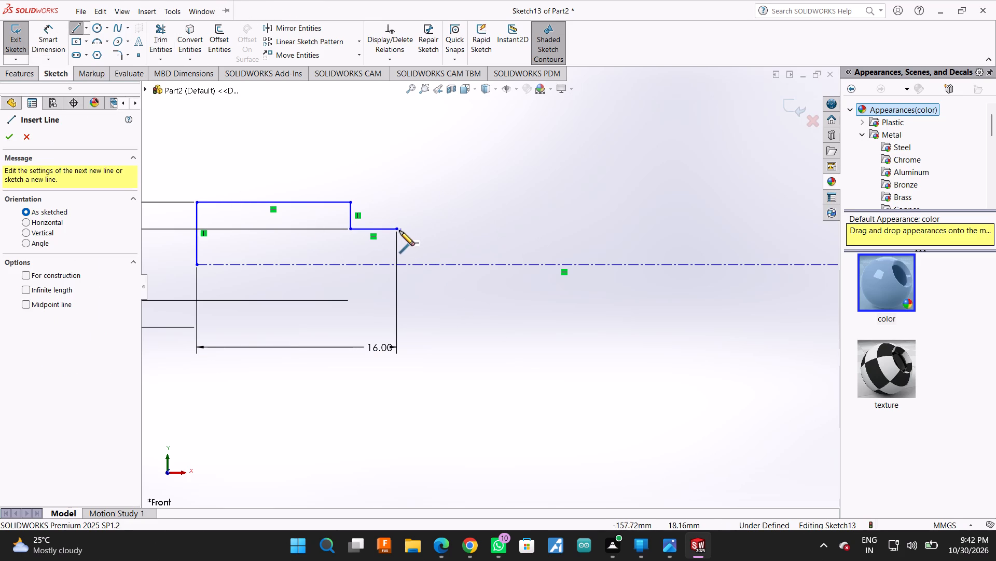
left_click(397, 230)
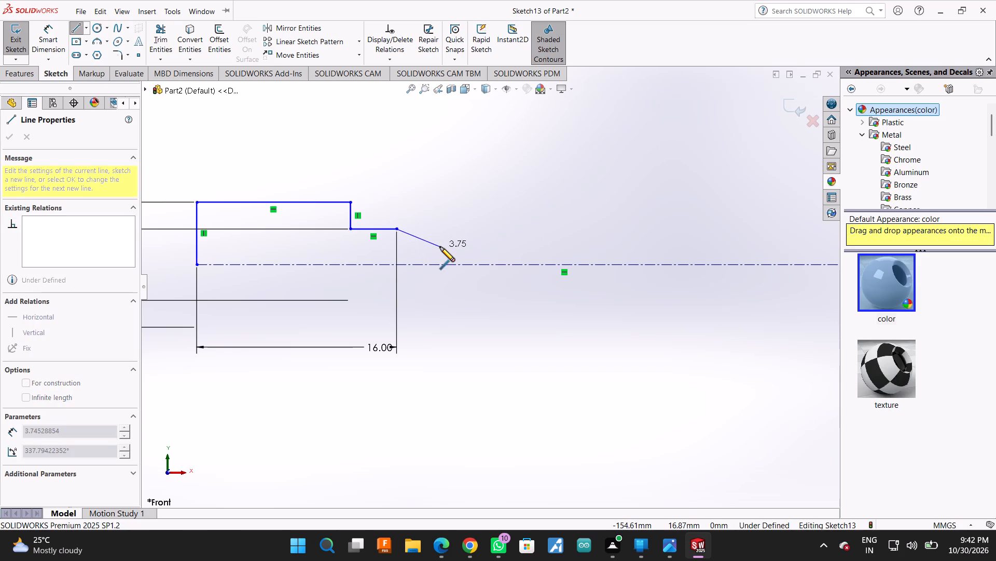
left_click(440, 247)
key("Escape")
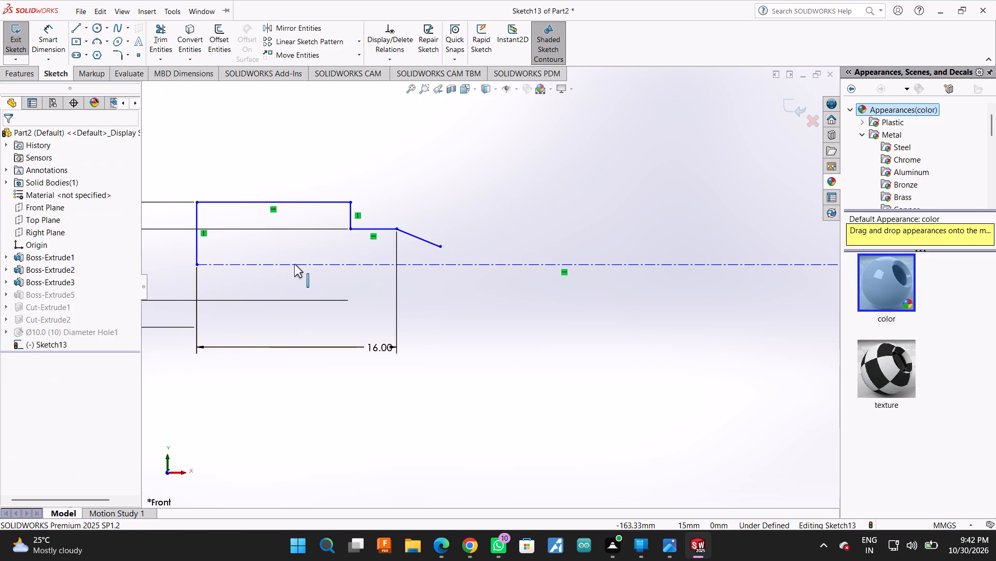
Dimension the profile's upper horizontal line to a length of 2 mm.
scroll(289, 262, "up", 1)
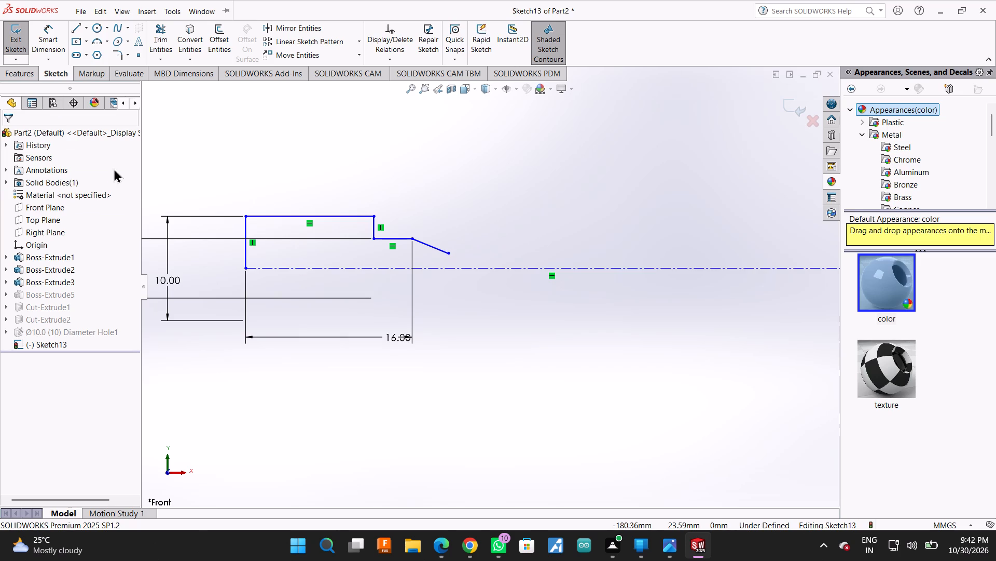
left_click(48, 35)
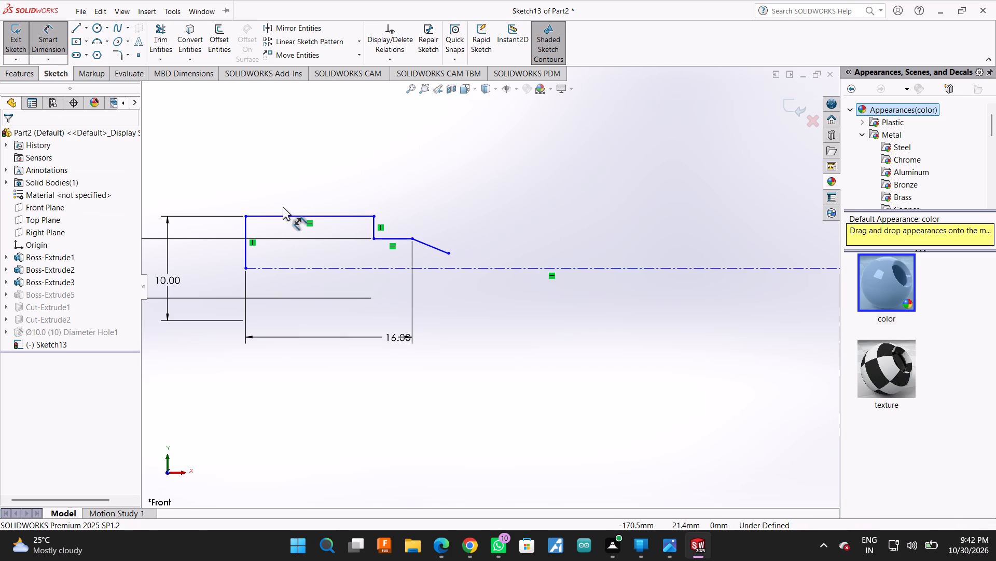
left_click(283, 213)
left_click(285, 148)
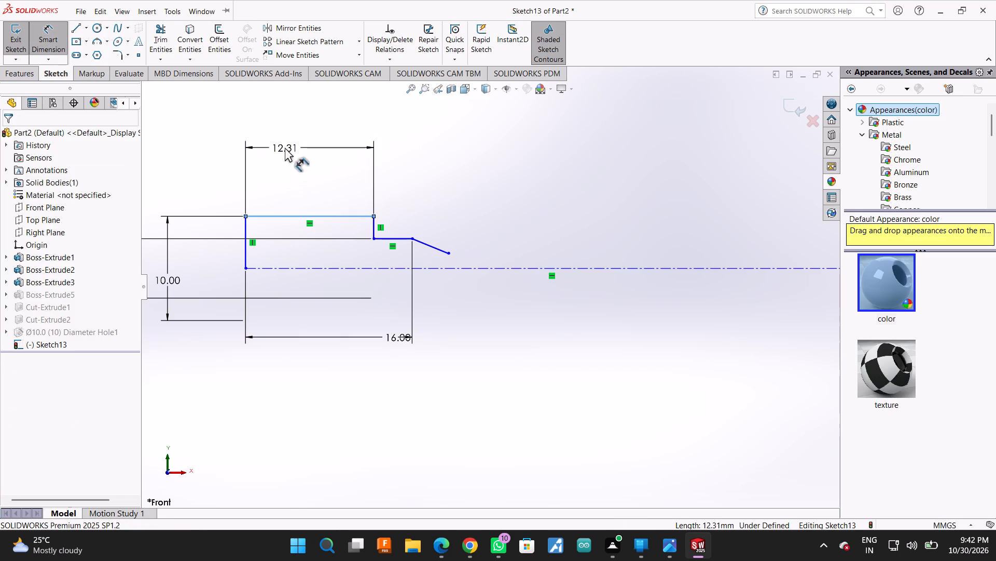
key("2")
key("Return")
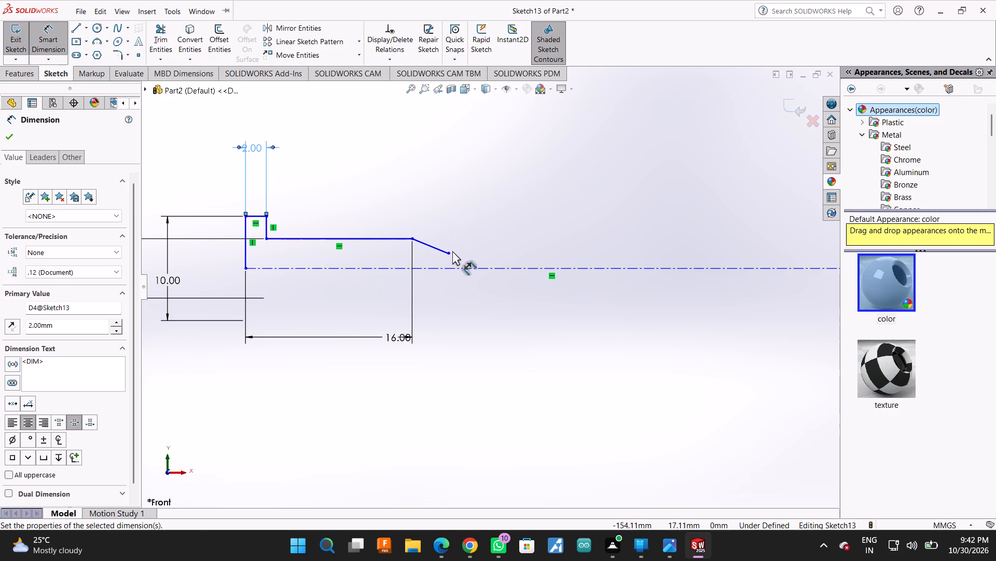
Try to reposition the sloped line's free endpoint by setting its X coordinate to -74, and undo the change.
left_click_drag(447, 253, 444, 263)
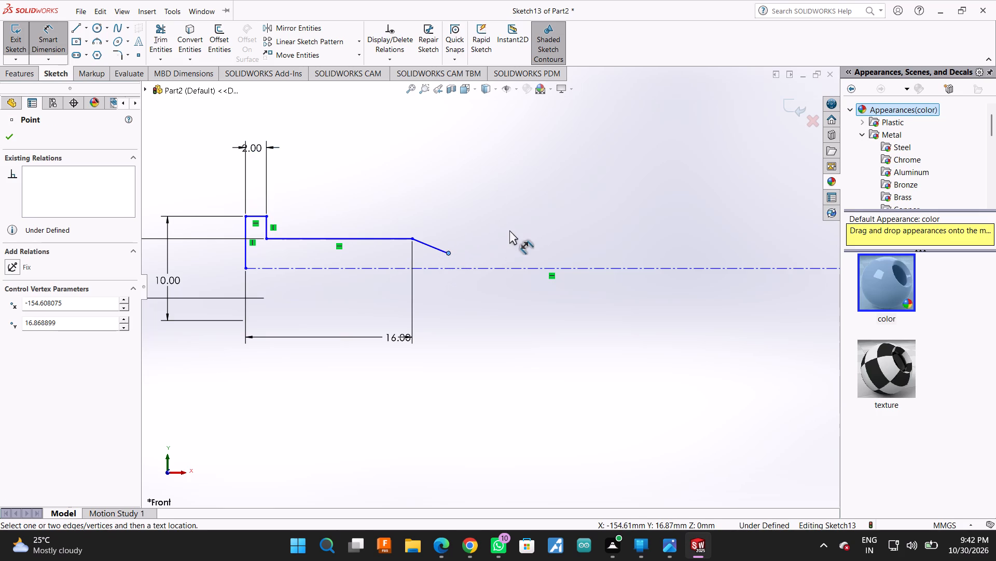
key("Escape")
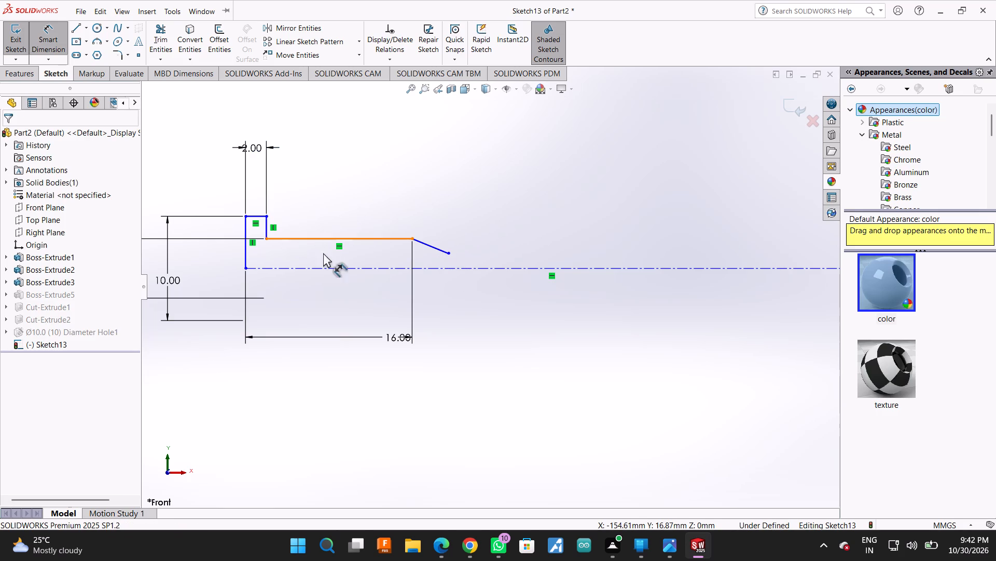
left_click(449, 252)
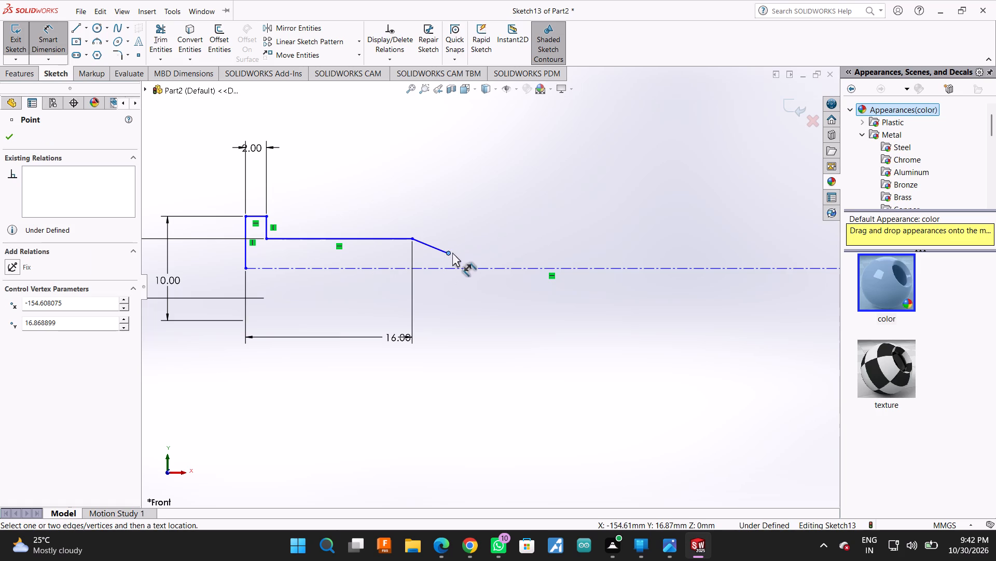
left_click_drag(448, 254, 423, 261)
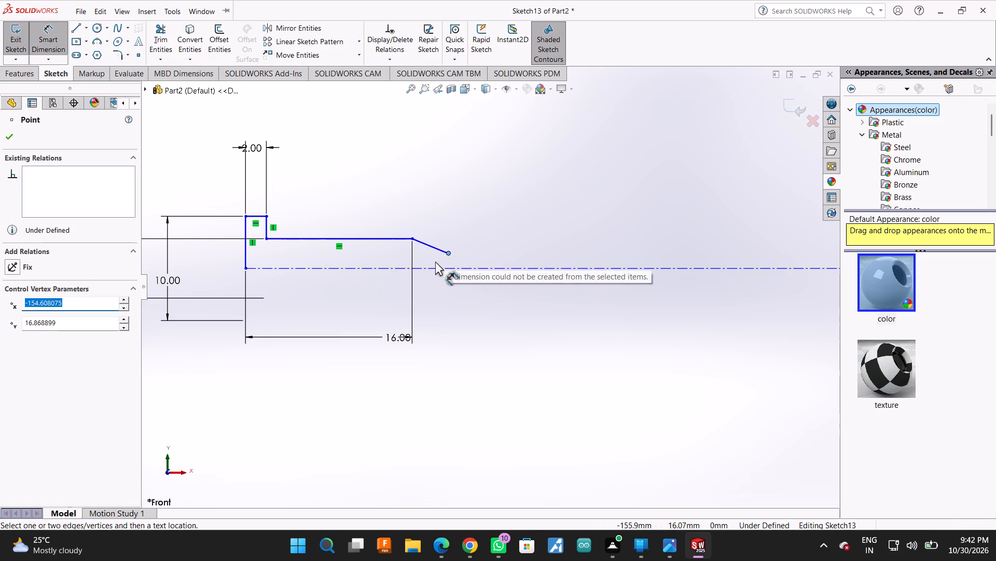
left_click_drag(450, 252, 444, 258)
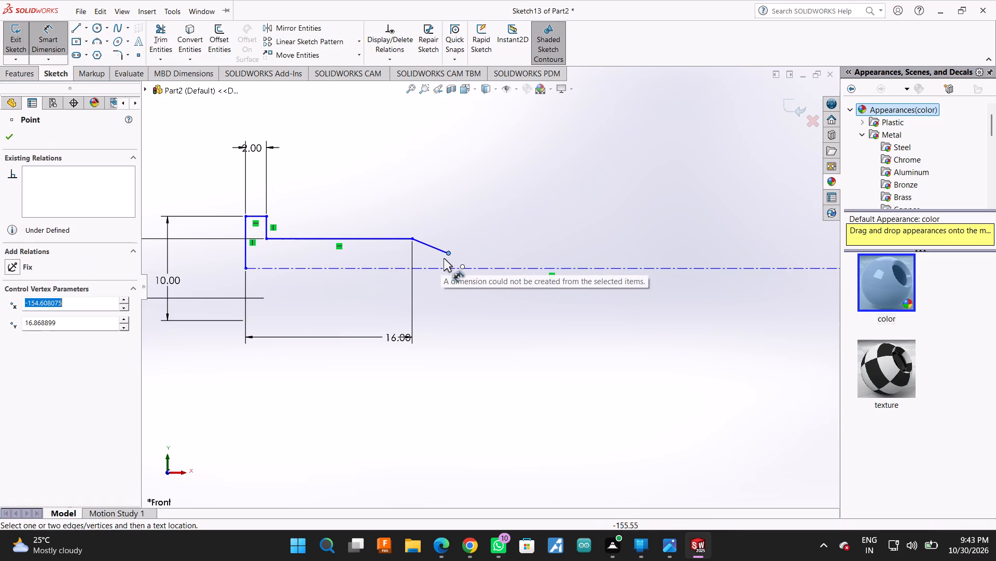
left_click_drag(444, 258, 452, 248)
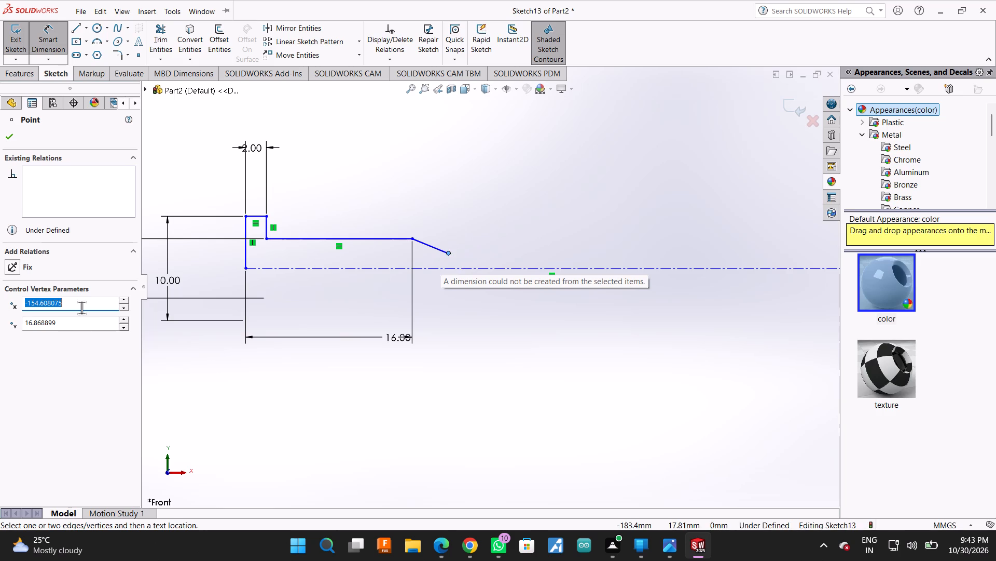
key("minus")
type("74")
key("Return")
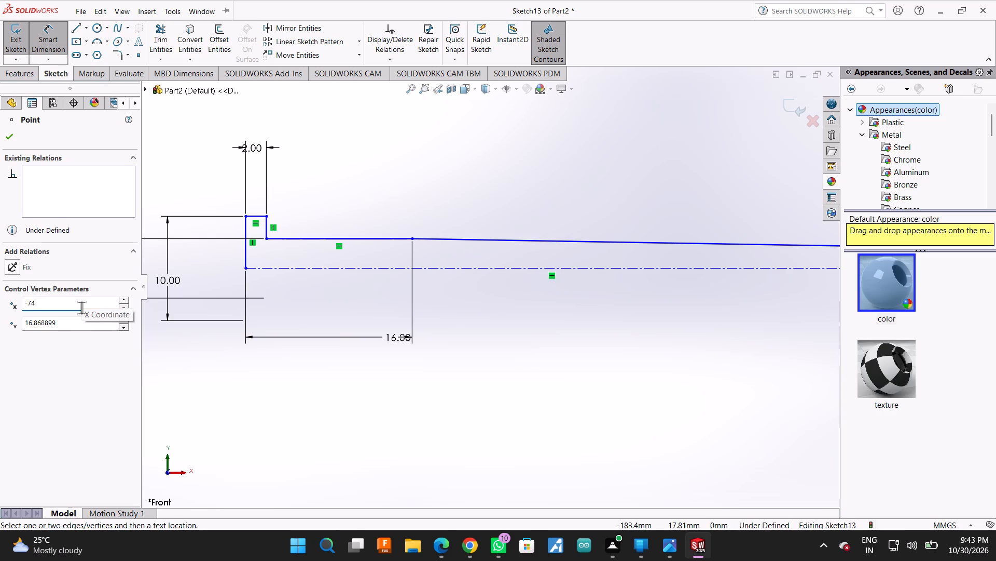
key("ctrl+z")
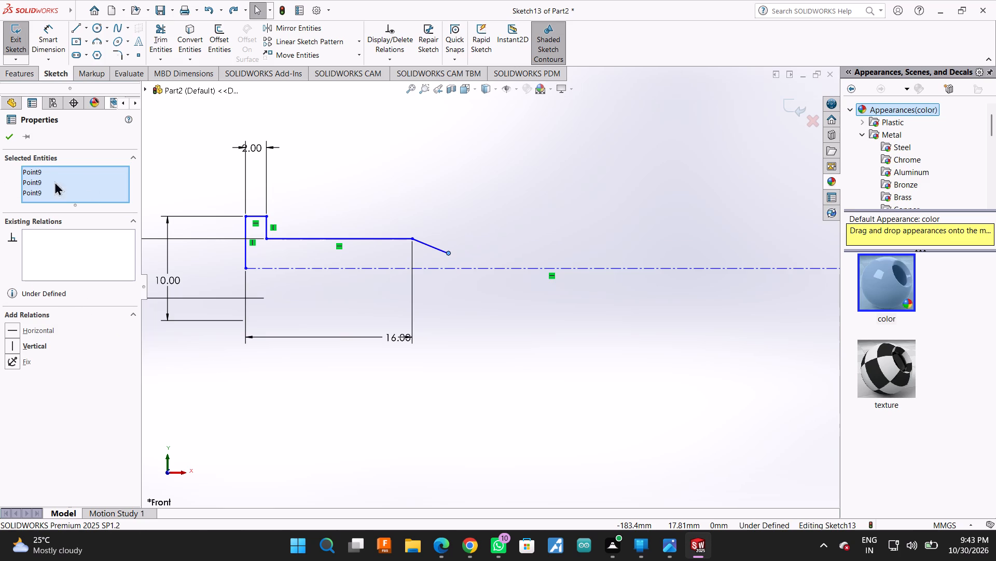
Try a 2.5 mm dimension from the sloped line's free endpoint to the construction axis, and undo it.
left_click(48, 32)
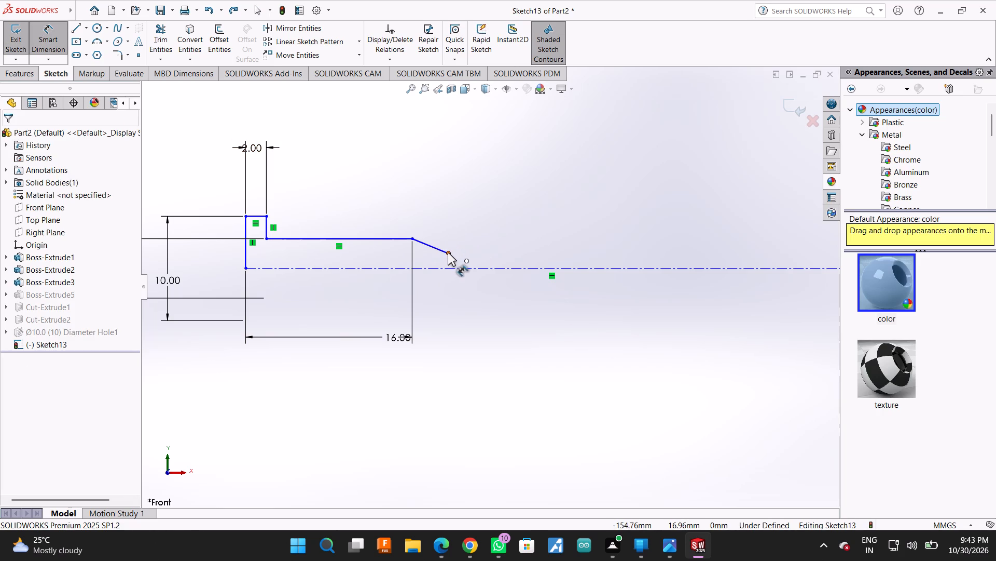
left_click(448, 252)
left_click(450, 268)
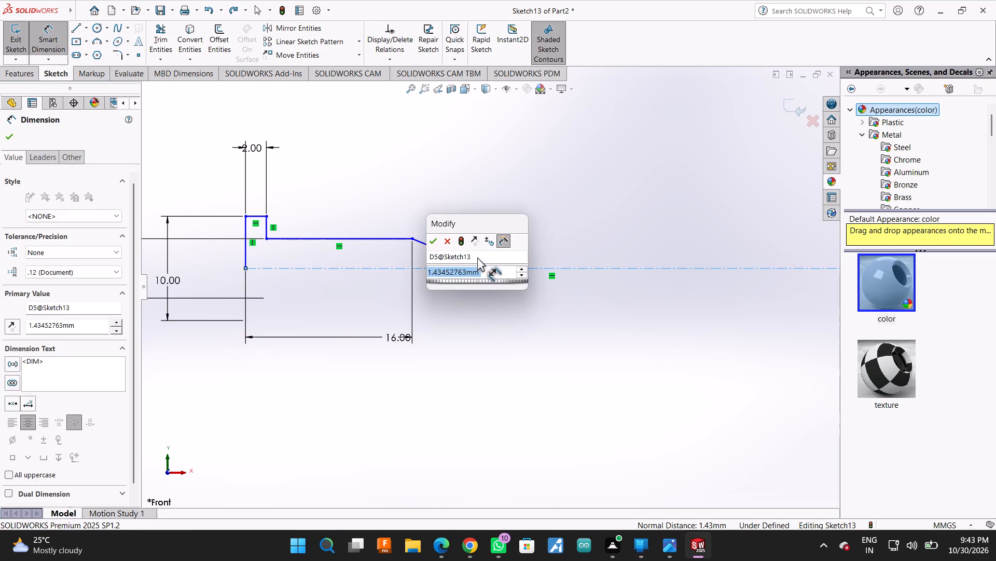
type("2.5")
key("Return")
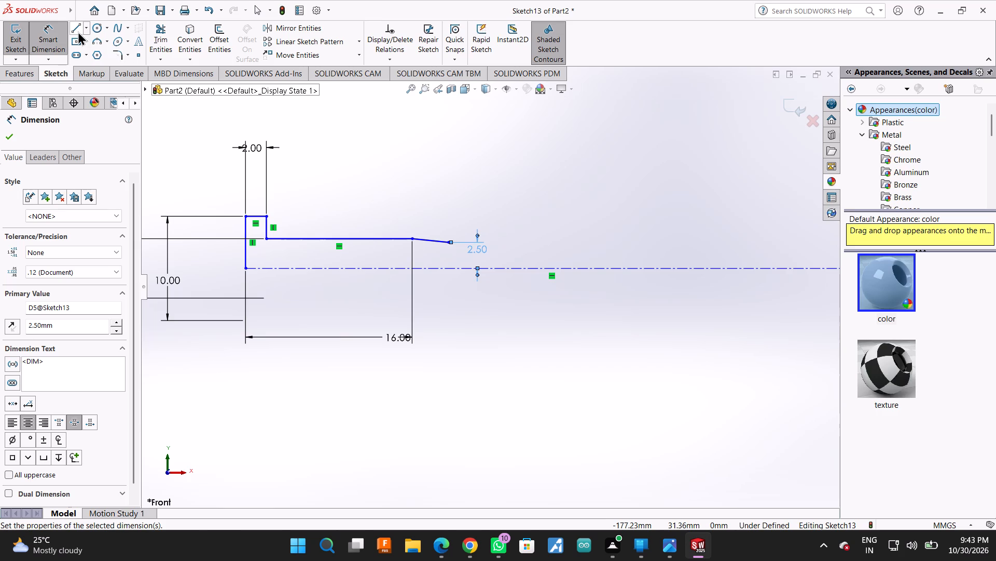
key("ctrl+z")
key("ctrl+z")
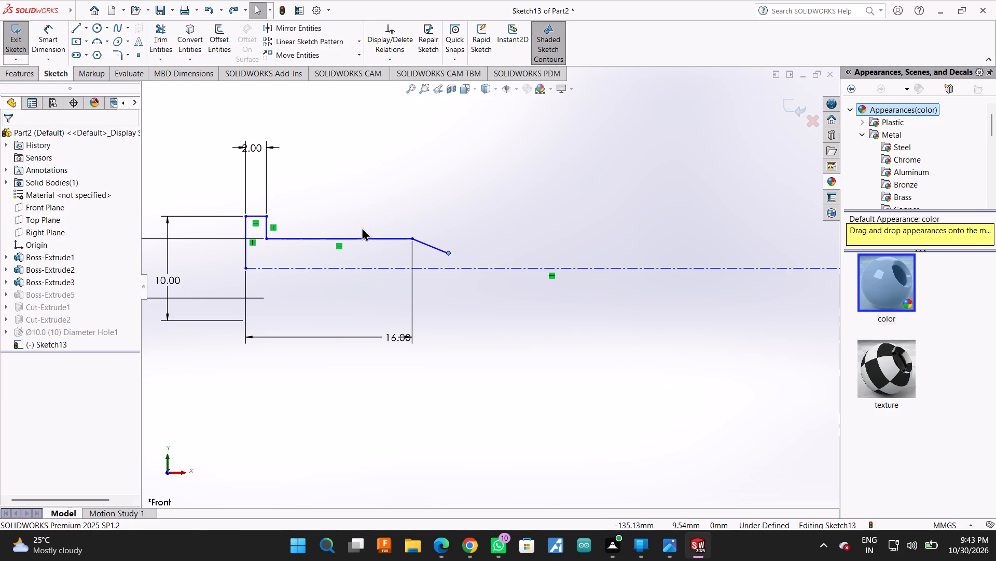
Trim away the sloped line at the end of the profile's lower horizontal line.
left_click(155, 29)
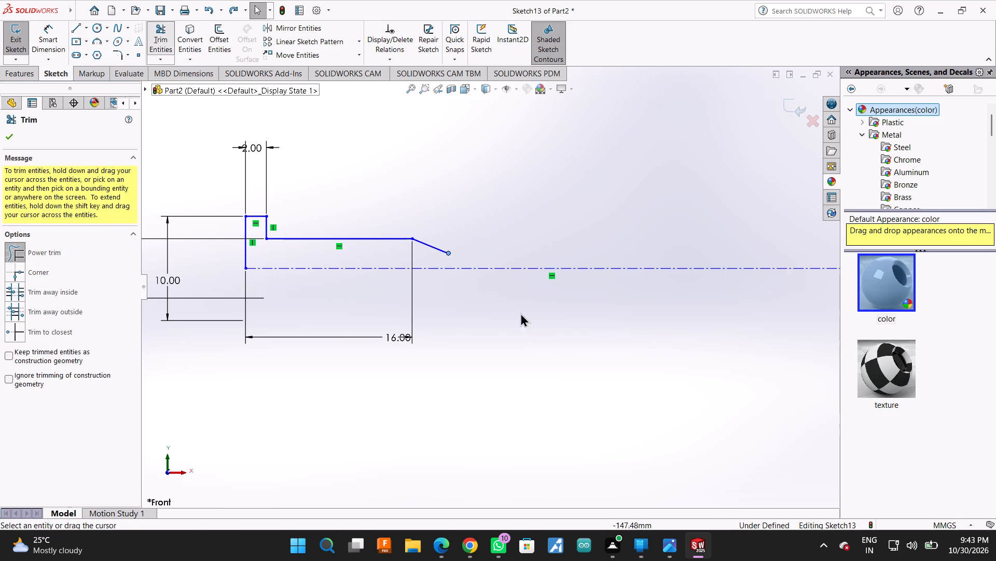
left_click_drag(452, 222, 435, 253)
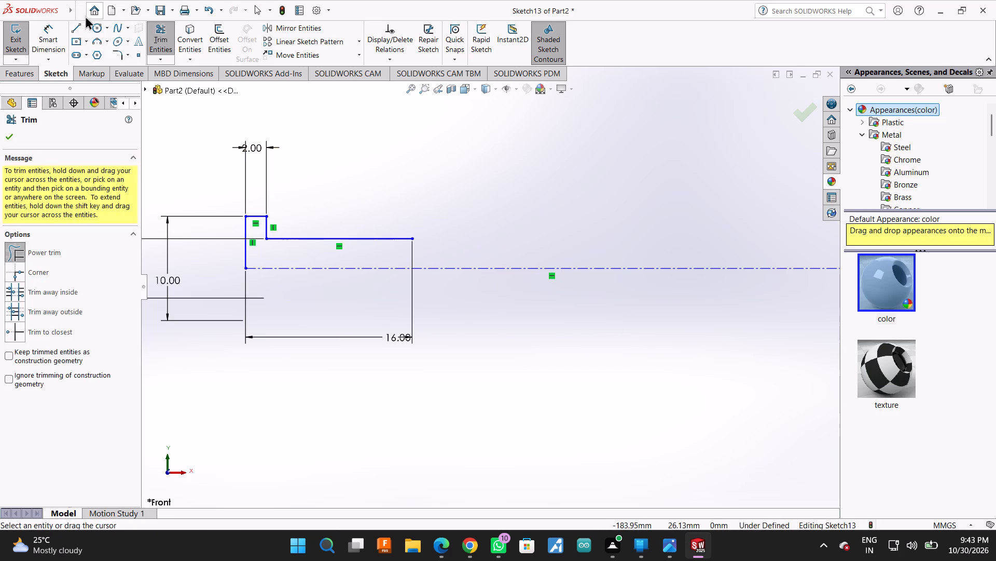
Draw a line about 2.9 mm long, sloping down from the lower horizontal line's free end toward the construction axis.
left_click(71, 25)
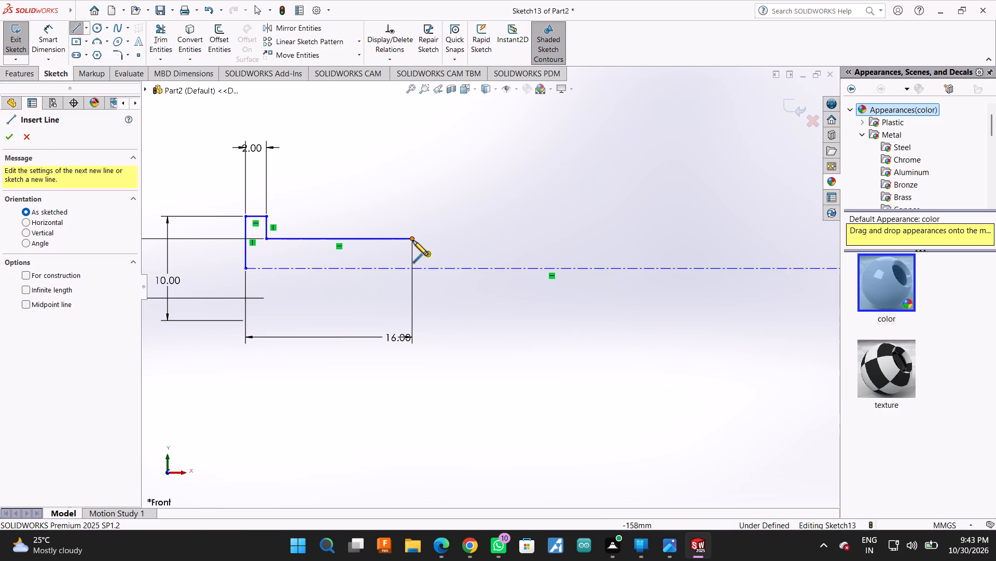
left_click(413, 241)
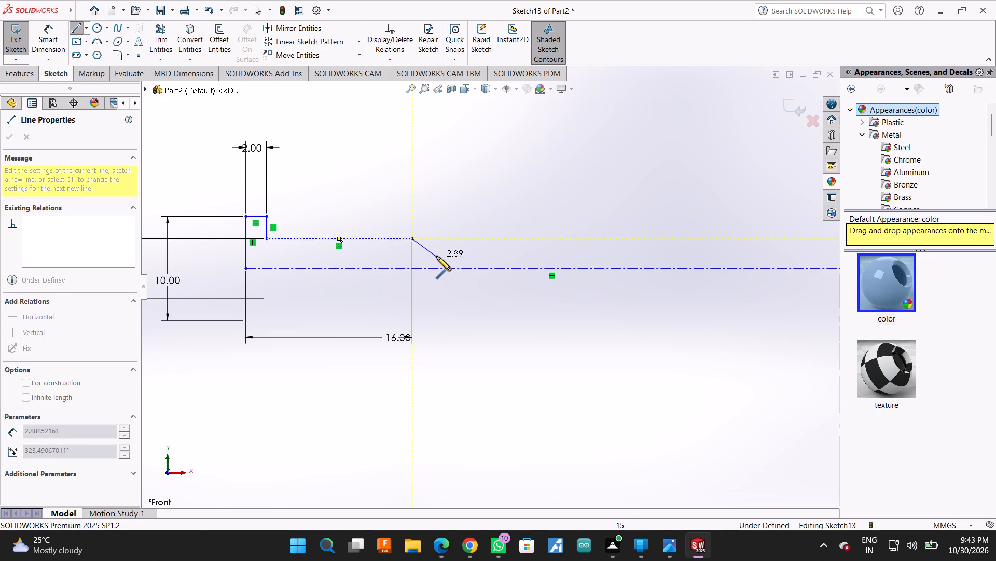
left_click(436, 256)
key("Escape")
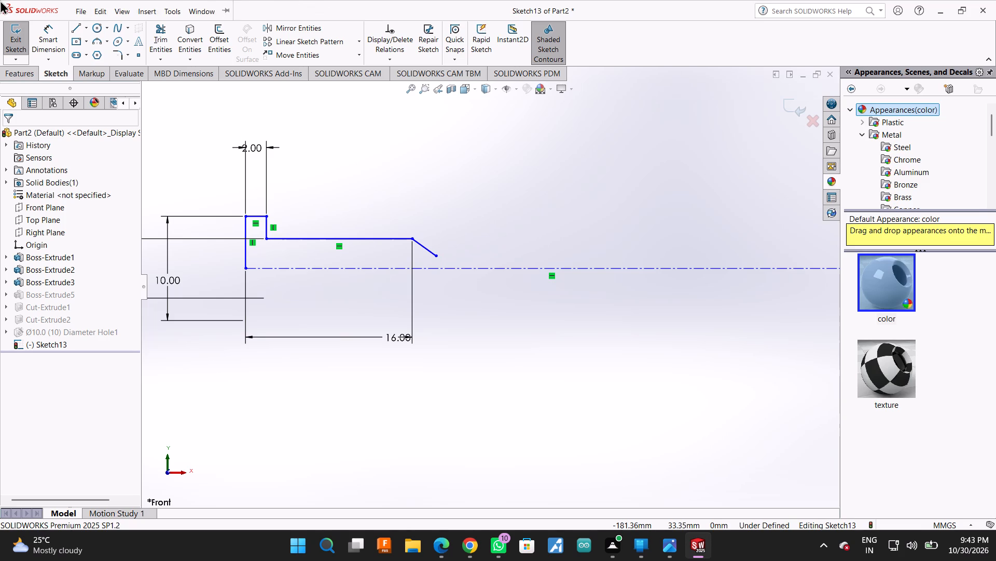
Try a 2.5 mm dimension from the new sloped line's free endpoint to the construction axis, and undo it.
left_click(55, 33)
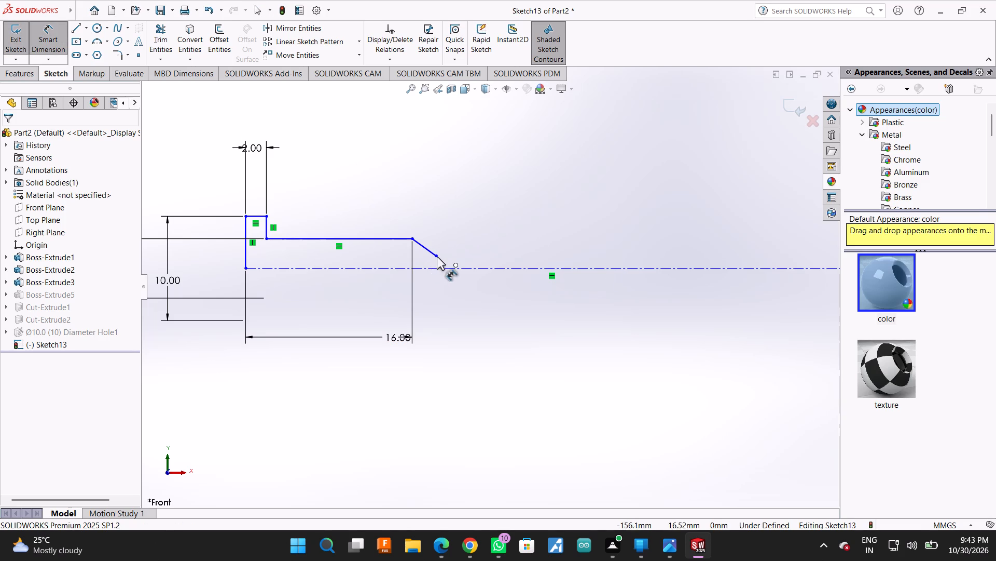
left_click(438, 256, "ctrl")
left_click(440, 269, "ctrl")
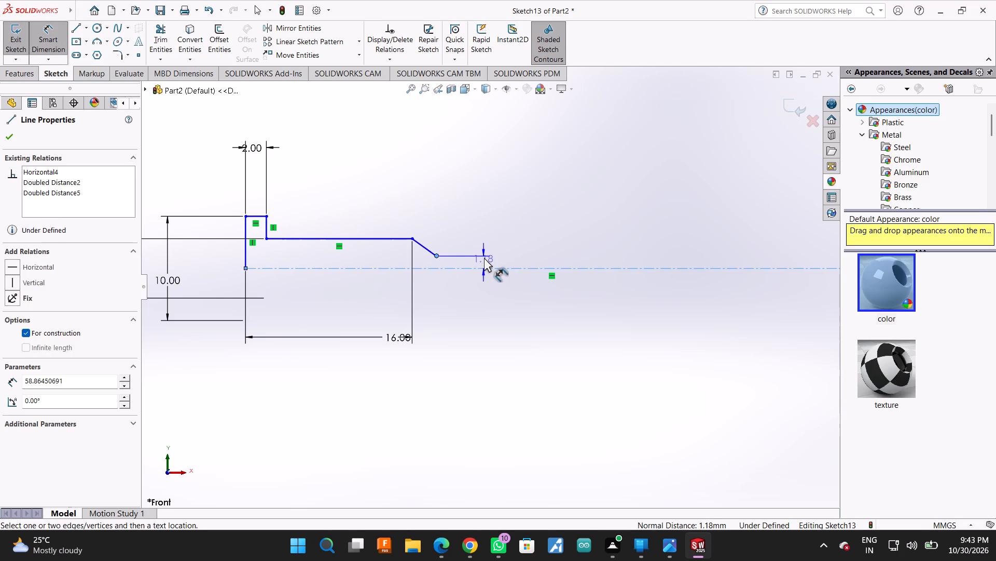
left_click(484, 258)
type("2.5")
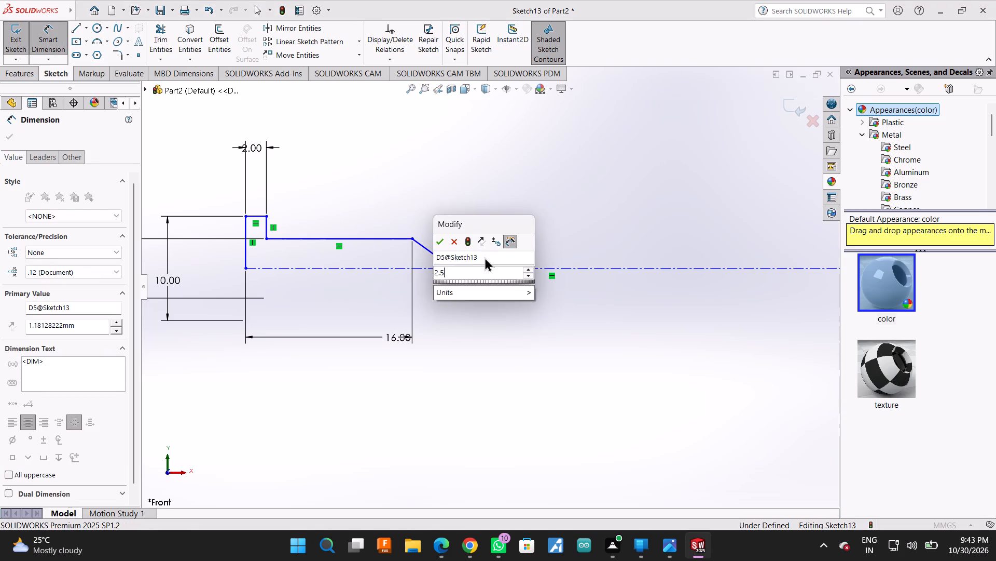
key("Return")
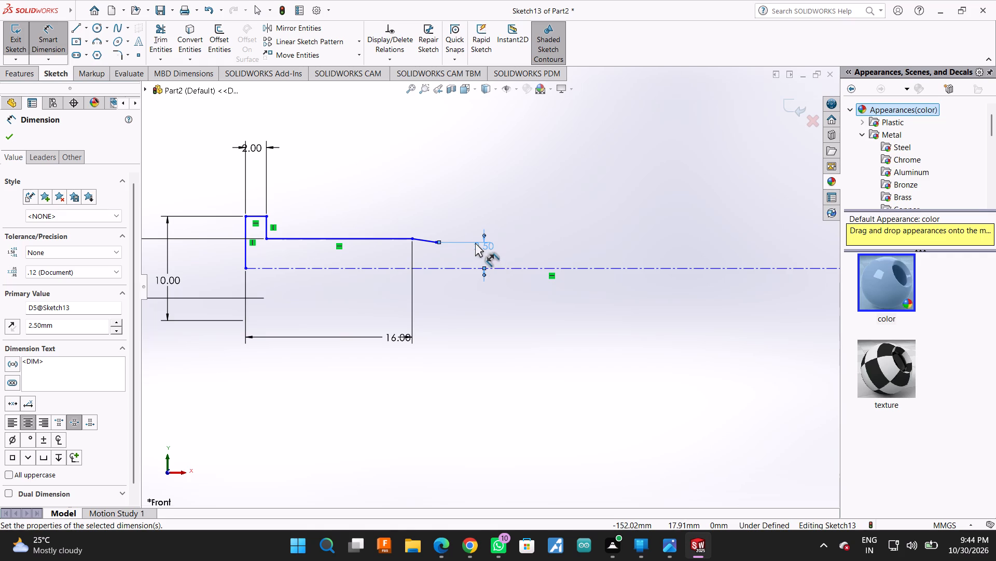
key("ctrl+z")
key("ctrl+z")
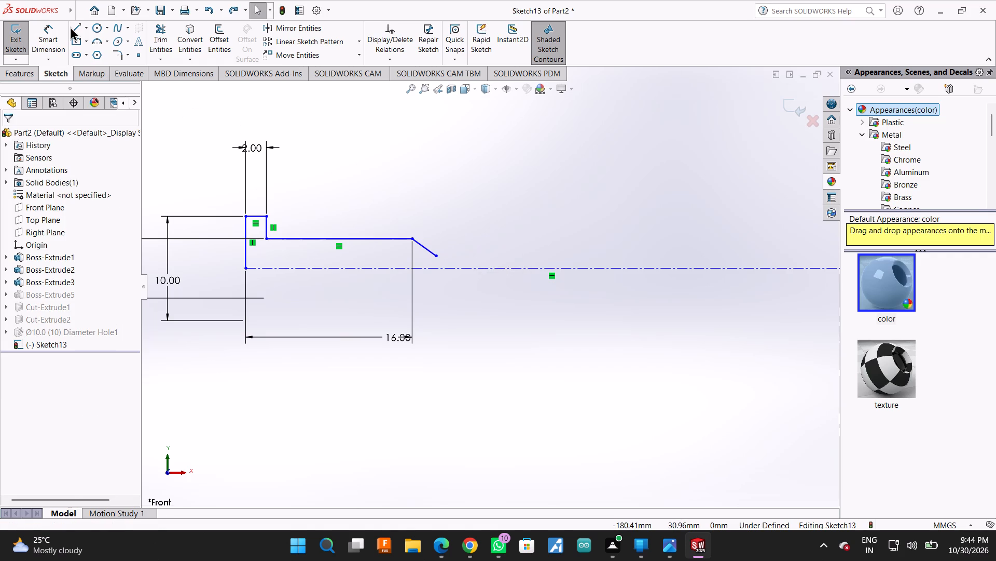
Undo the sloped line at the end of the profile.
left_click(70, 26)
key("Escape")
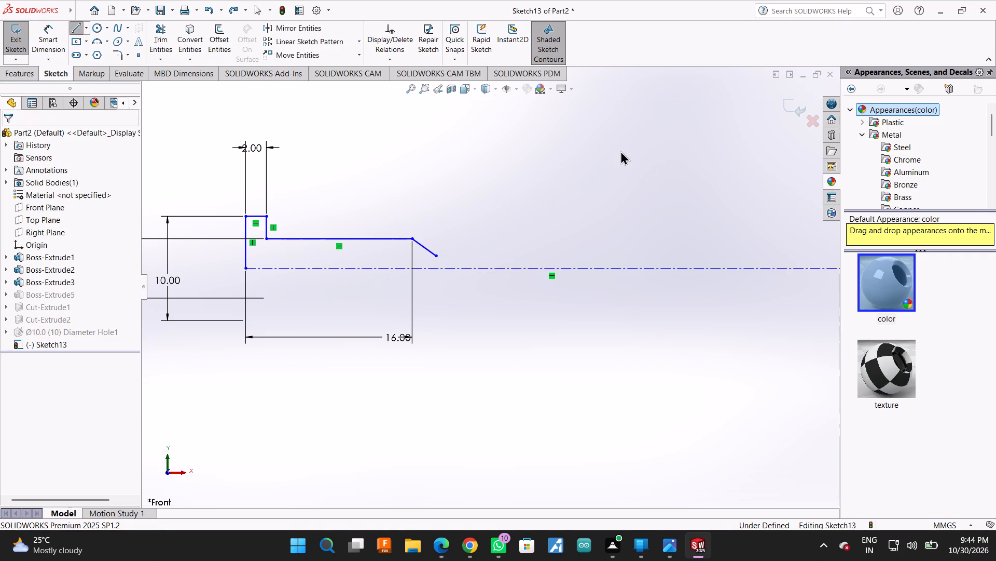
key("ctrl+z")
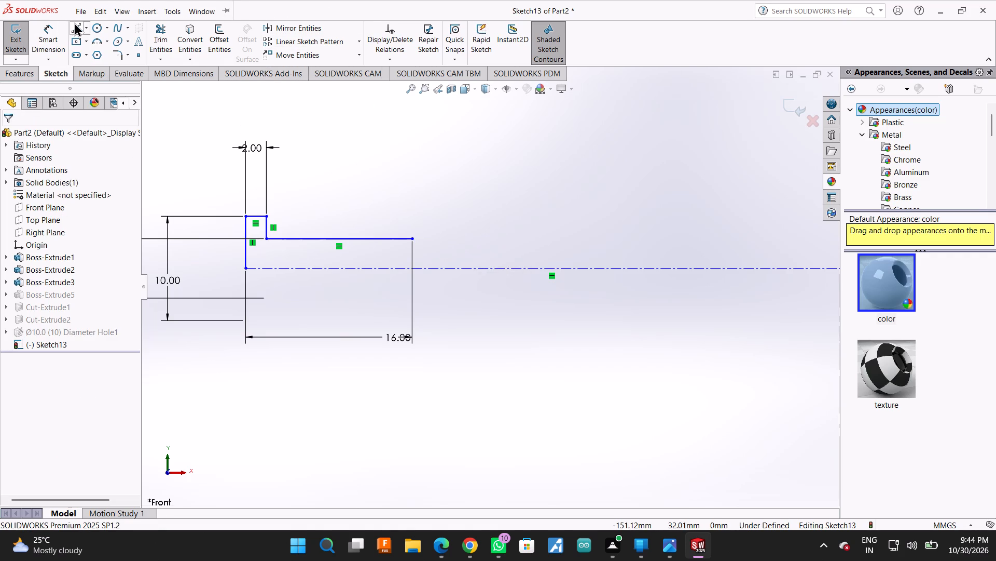
Draw a line about 3.9 mm long, sloping gently down from the lower horizontal line's free end.
left_click(75, 23)
left_click(414, 238)
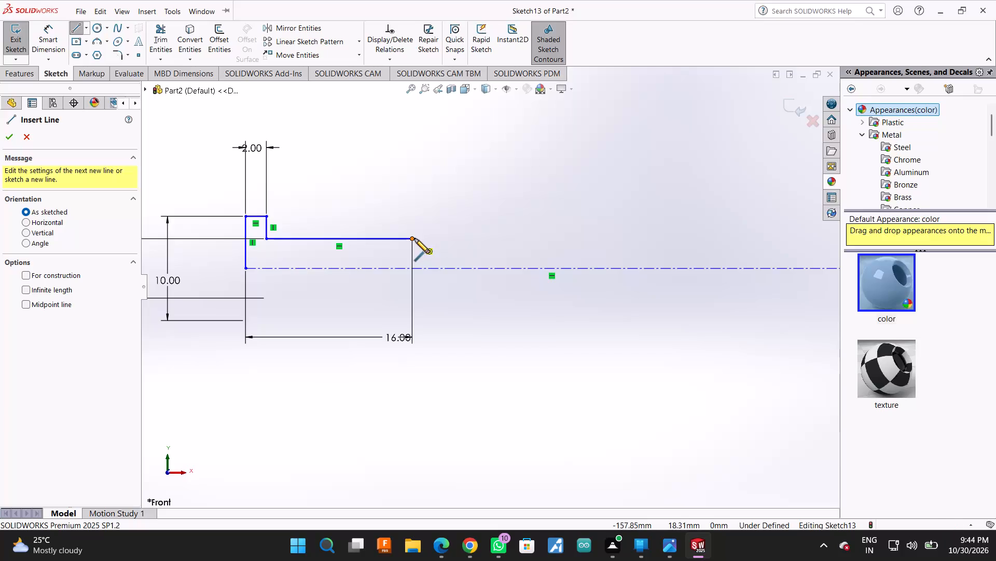
left_click(451, 251)
key("Escape")
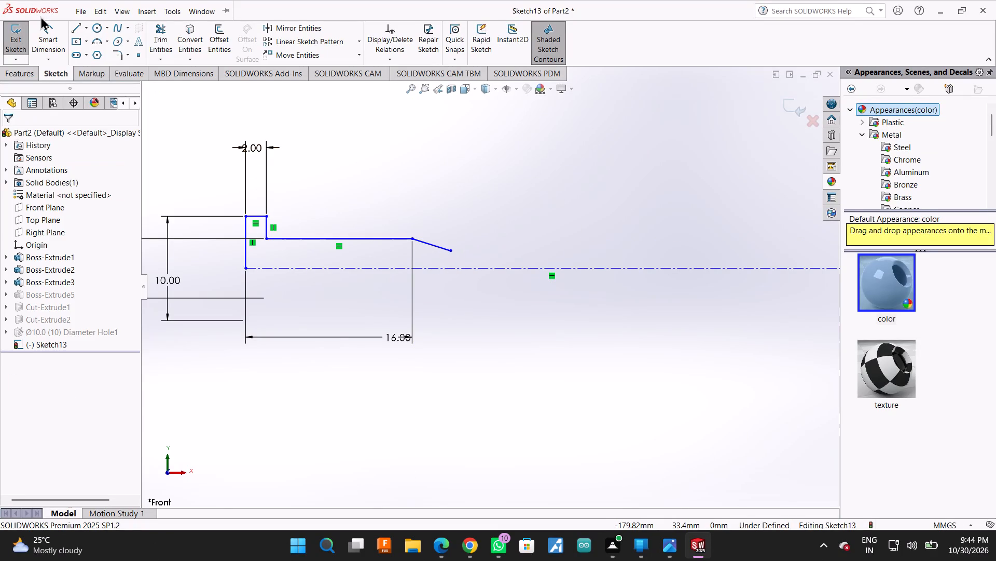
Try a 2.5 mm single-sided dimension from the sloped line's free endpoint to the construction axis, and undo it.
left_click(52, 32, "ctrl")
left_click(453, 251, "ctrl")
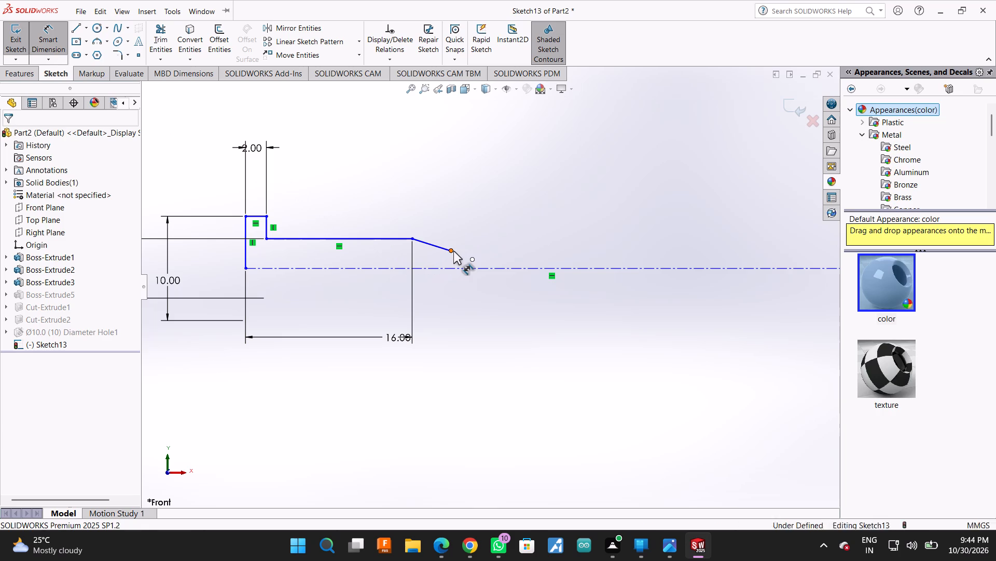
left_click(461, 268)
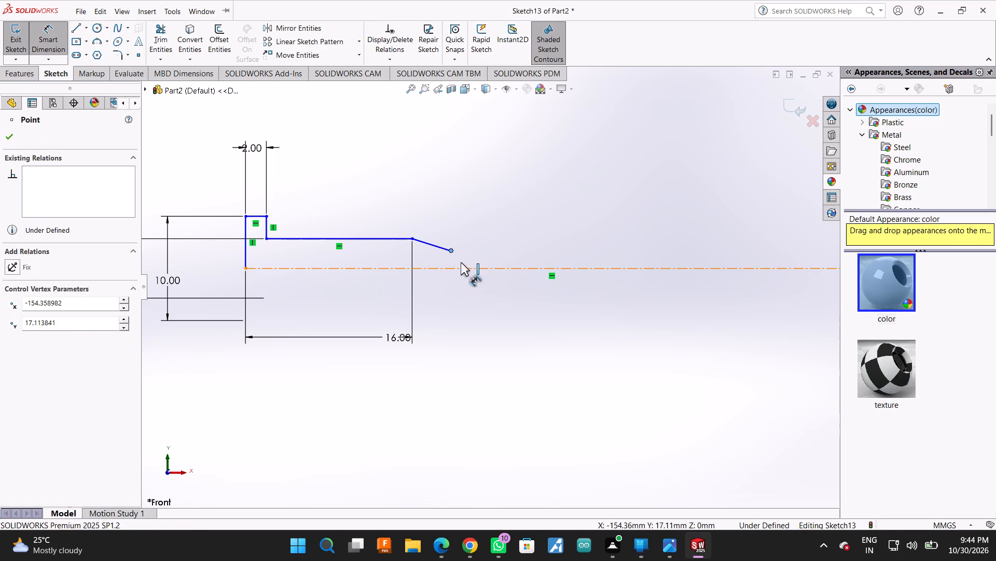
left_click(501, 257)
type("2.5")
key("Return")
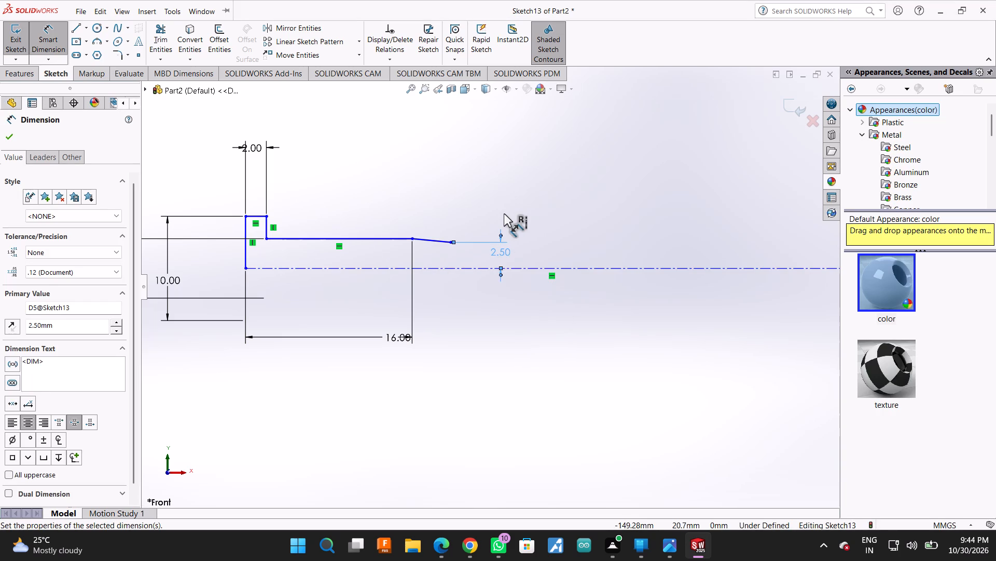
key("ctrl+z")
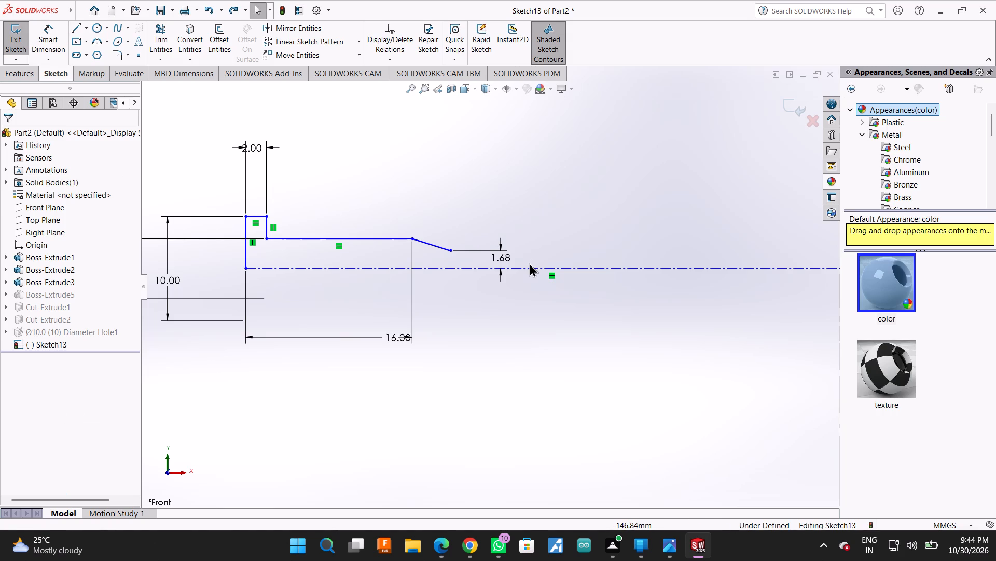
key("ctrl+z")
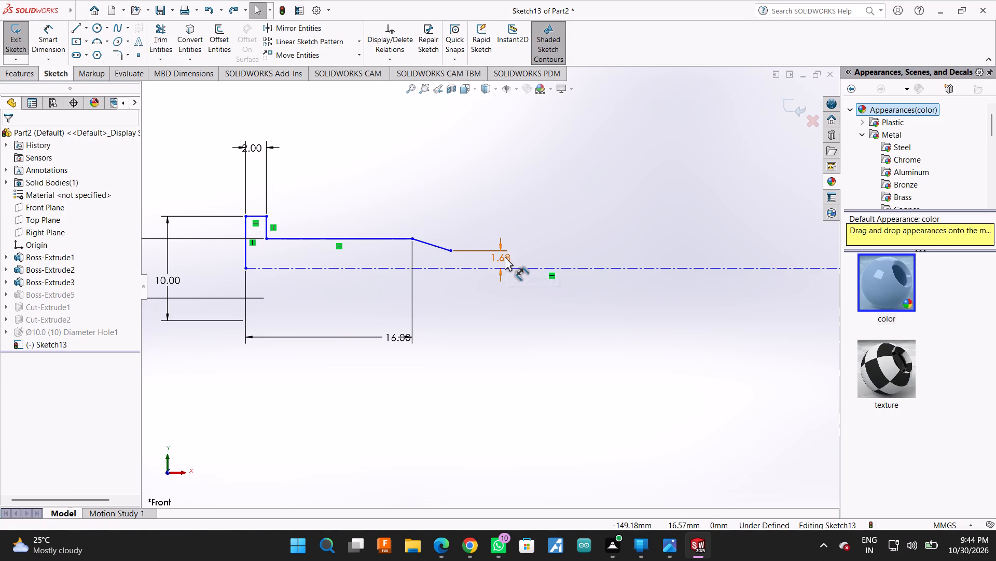
Dimension the sloped line's free endpoint about the construction axis as a doubled distance of 2.5 mm.
left_click(57, 31)
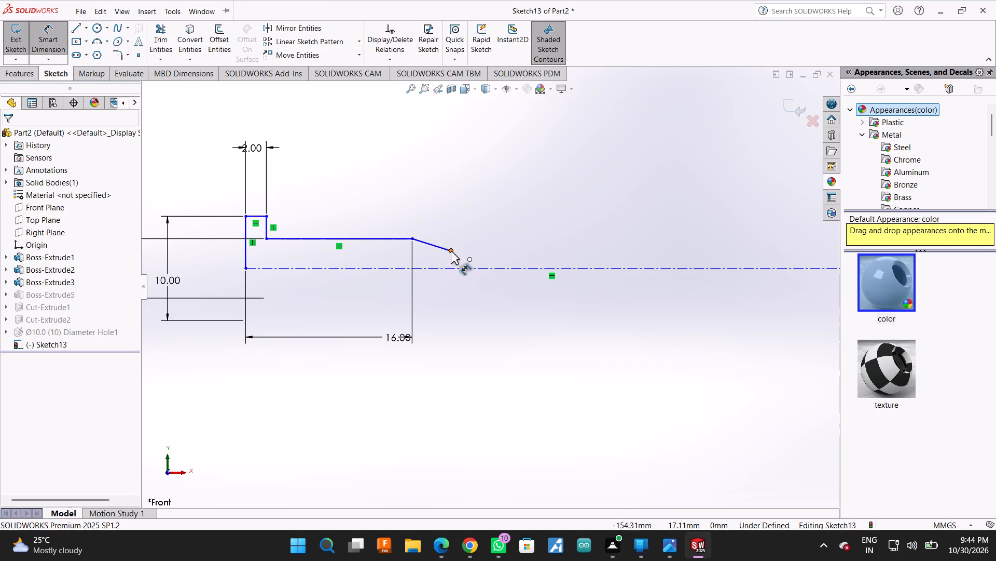
left_click(451, 251)
left_click(460, 269)
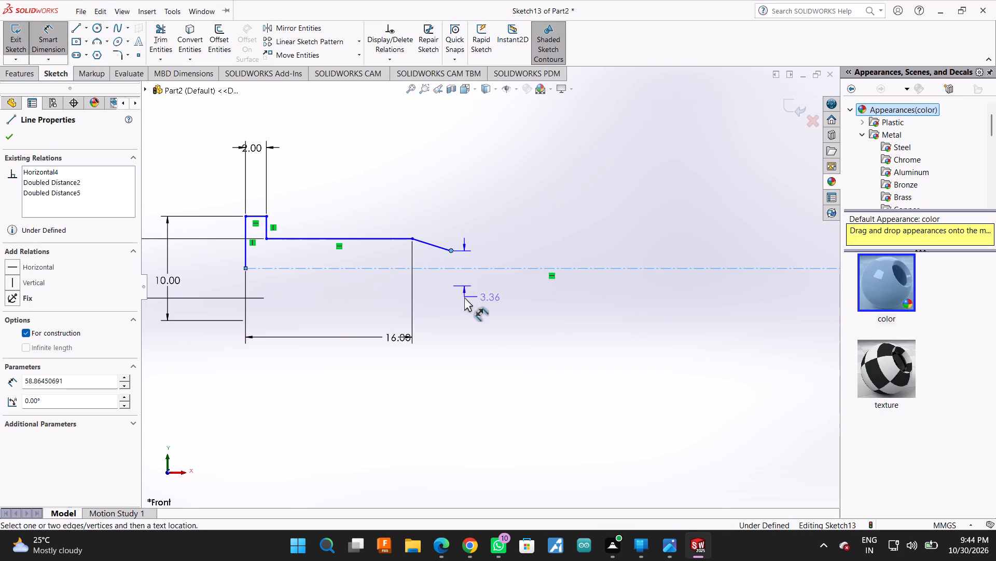
left_click(504, 288)
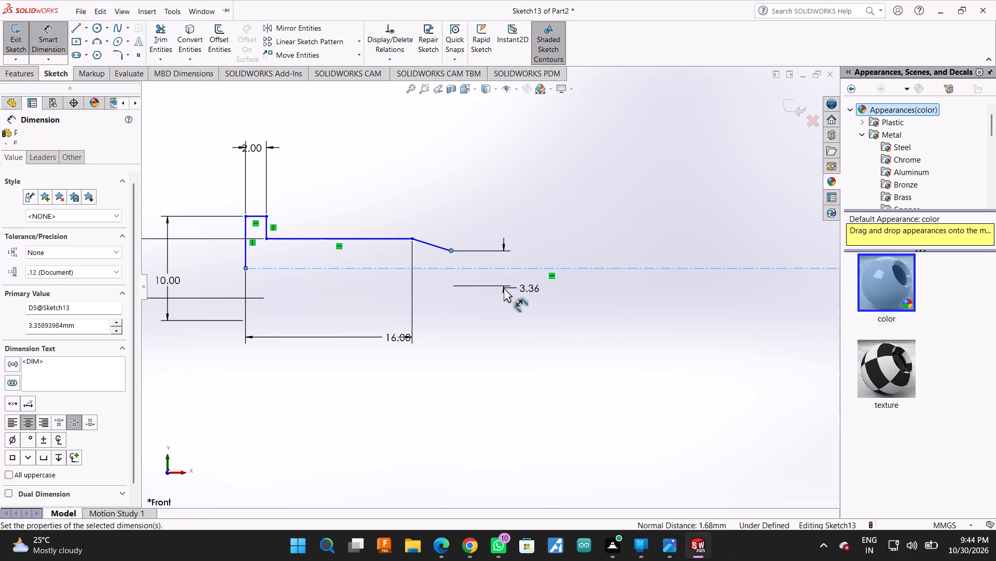
type("2.")
key("5")
key("Return")
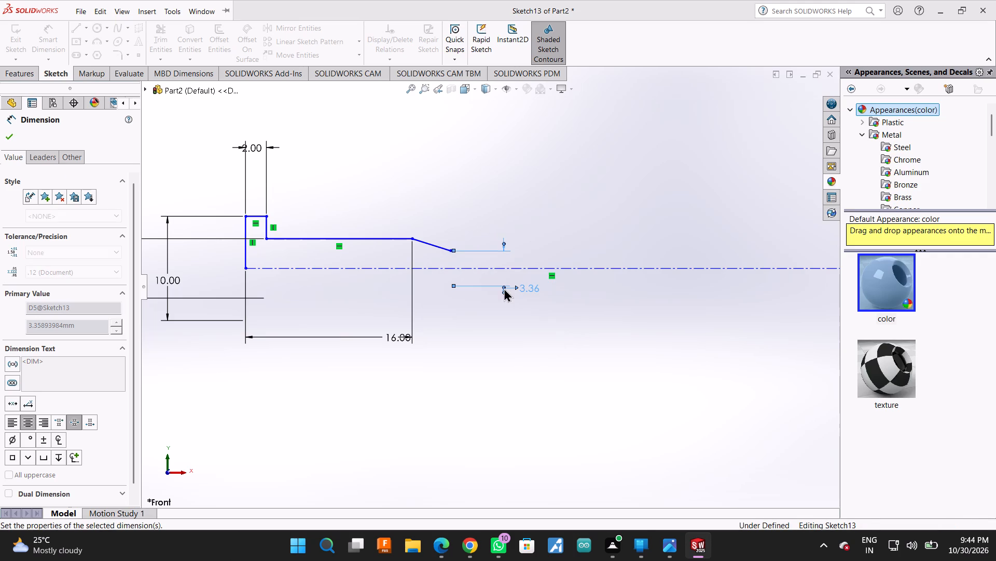
Dimension the angle between the sloped end line and the construction axis as 59°.
left_click(9, 138)
scroll(423, 305, "up", 2)
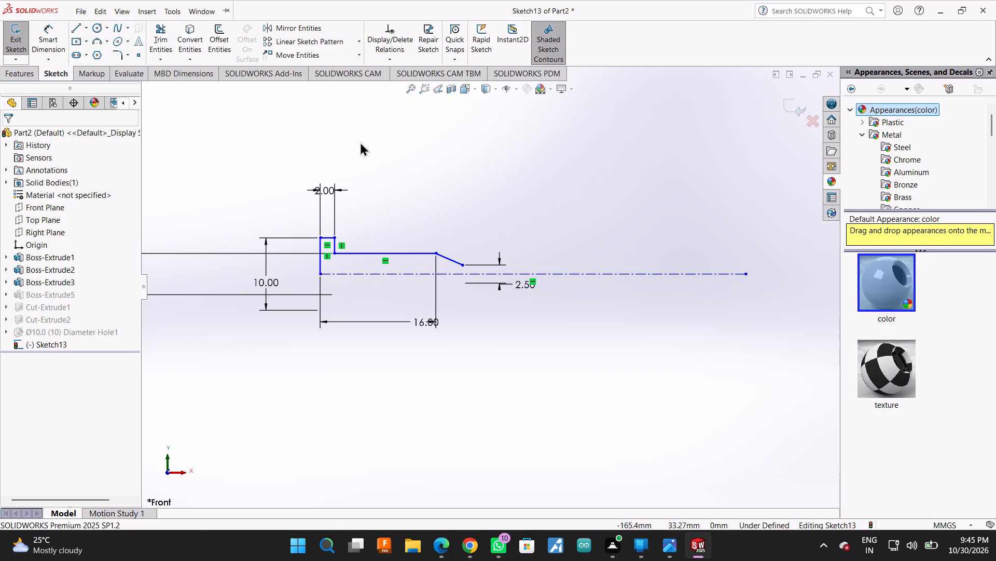
left_click(47, 32)
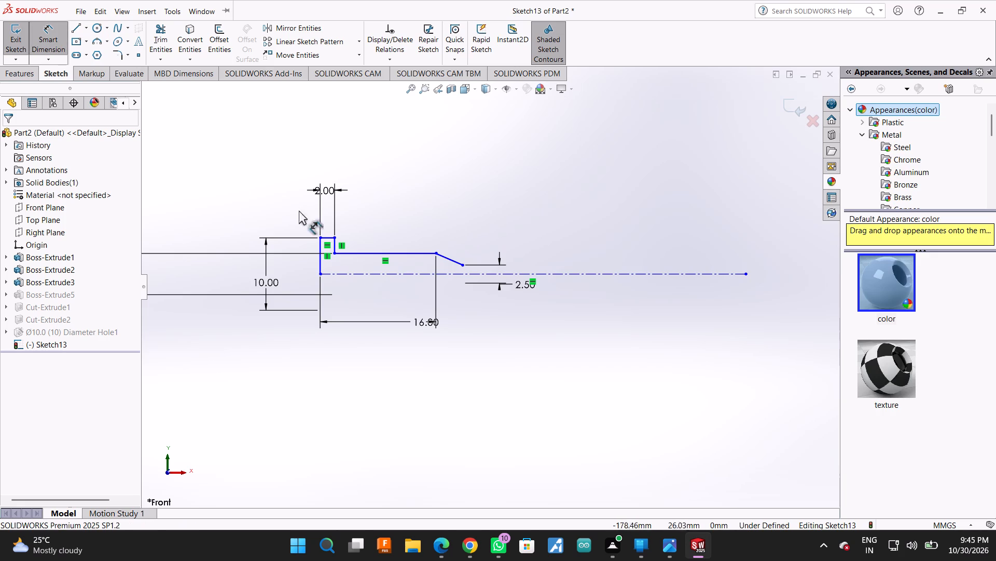
left_click(441, 256)
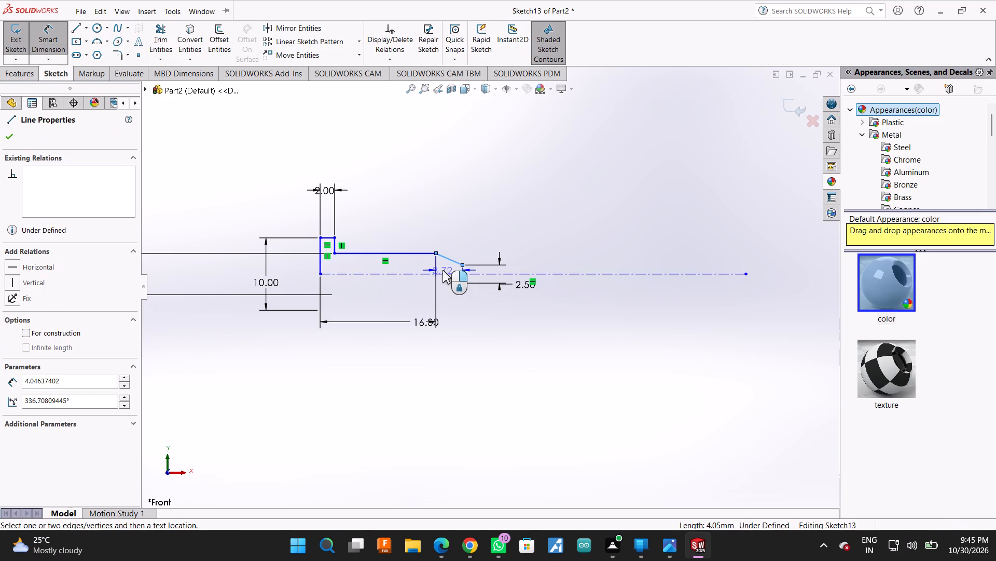
left_click(442, 273)
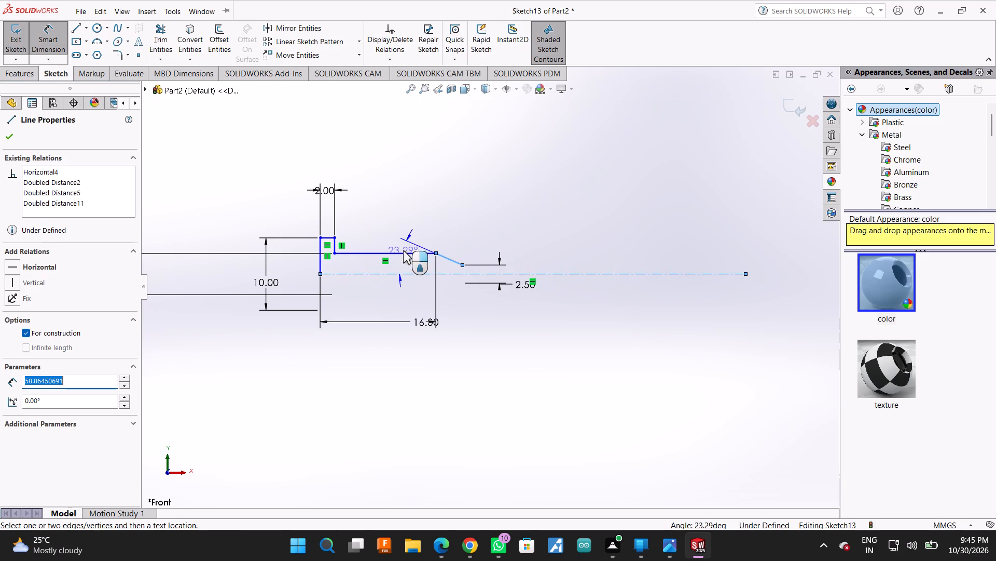
left_click(394, 236)
type("59")
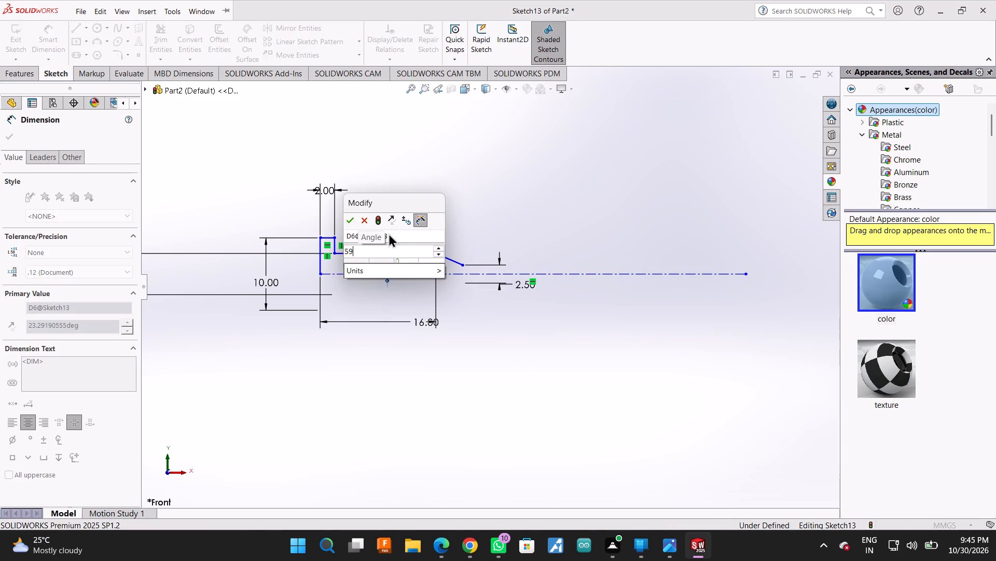
key("Return")
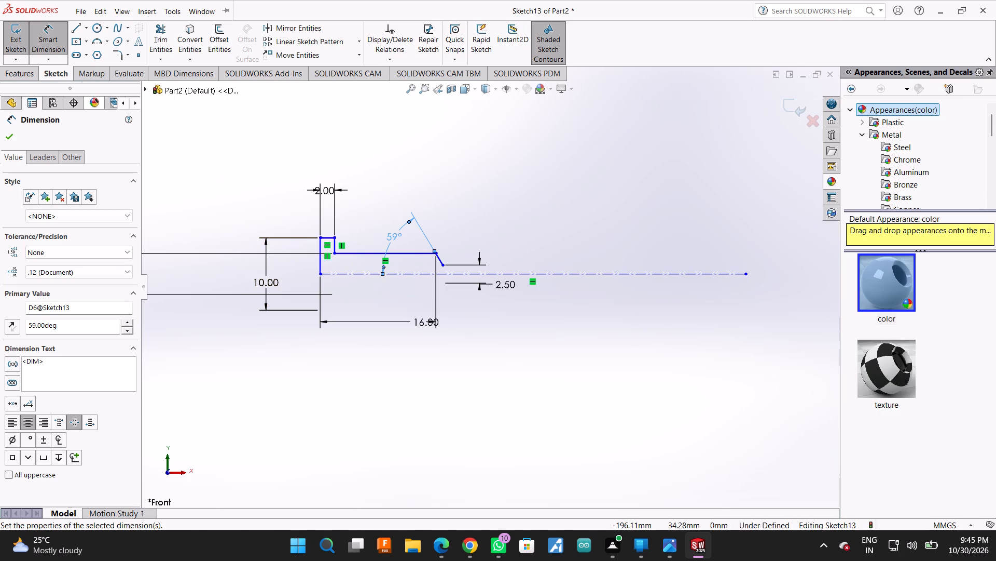
left_click(9, 137)
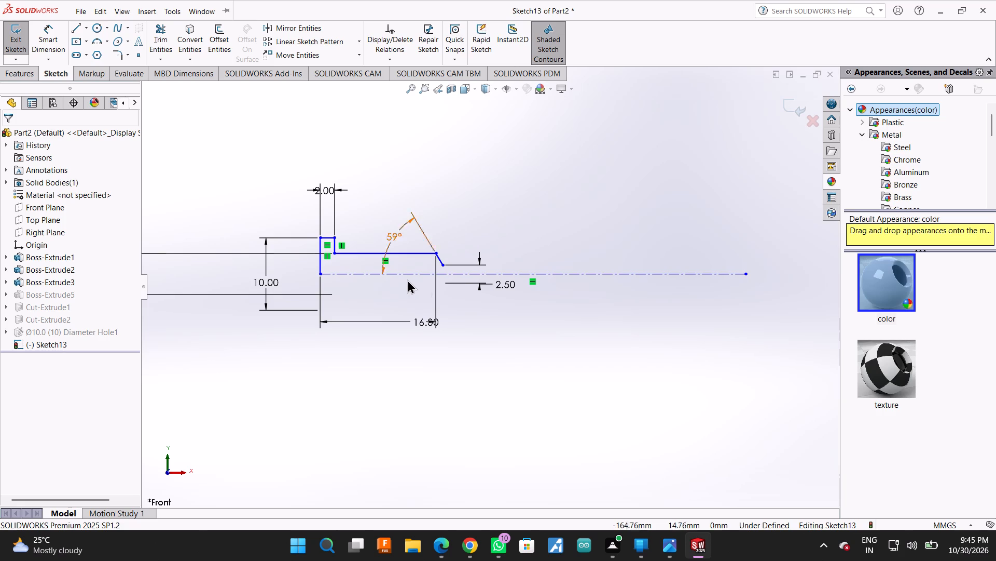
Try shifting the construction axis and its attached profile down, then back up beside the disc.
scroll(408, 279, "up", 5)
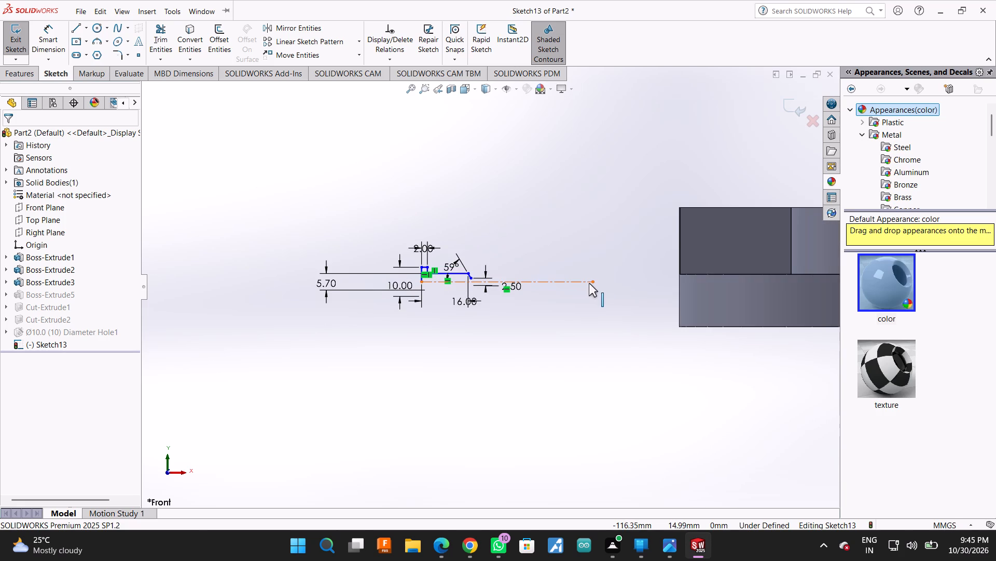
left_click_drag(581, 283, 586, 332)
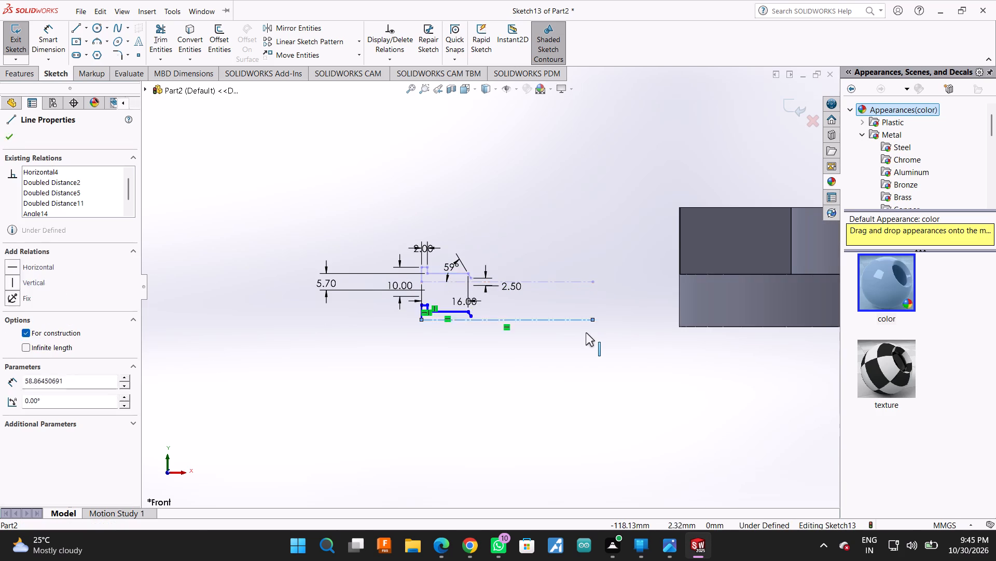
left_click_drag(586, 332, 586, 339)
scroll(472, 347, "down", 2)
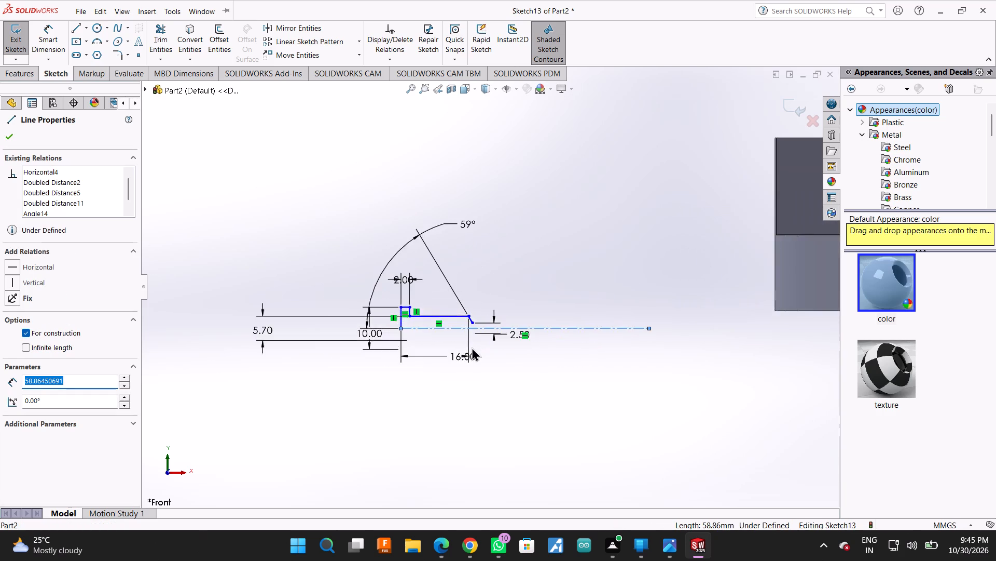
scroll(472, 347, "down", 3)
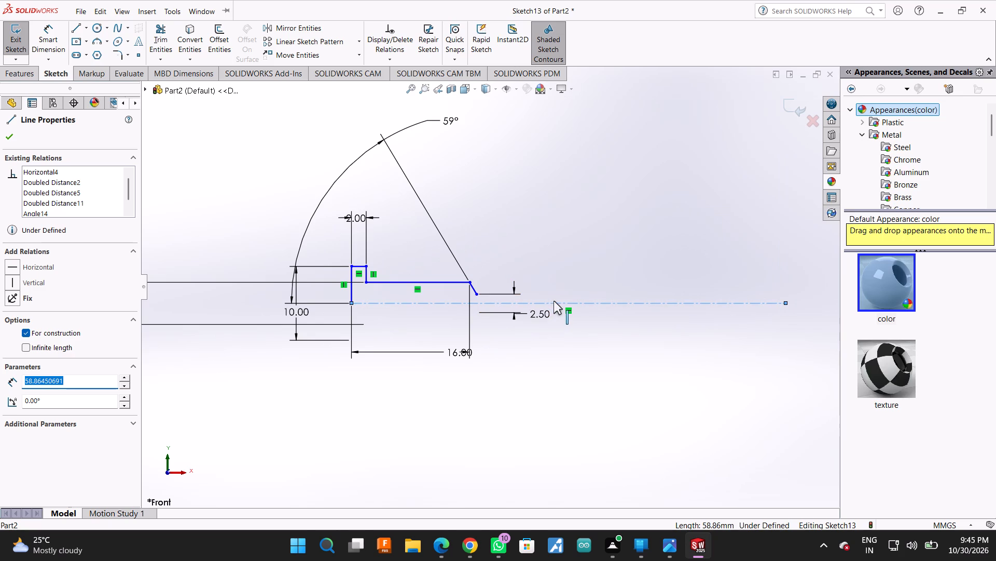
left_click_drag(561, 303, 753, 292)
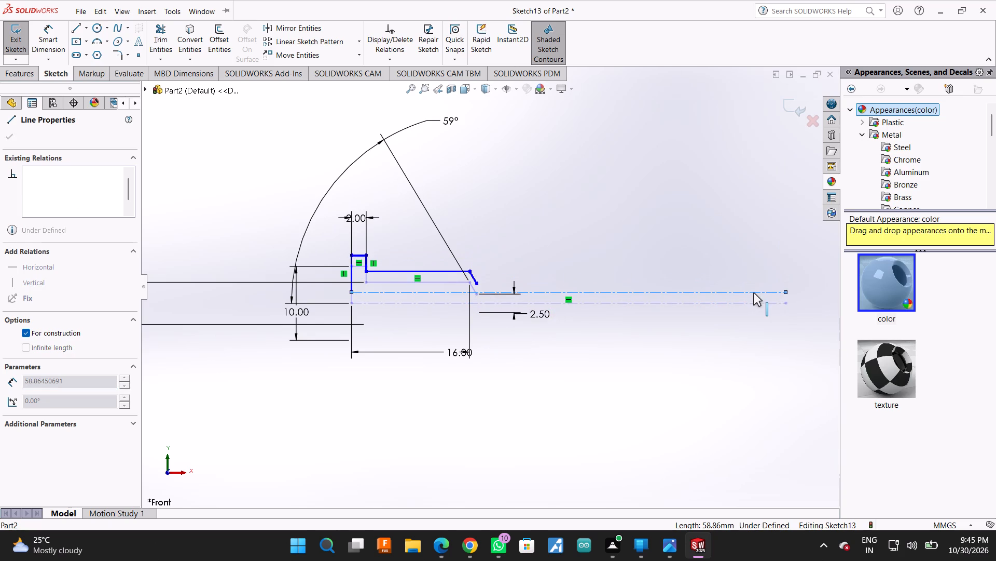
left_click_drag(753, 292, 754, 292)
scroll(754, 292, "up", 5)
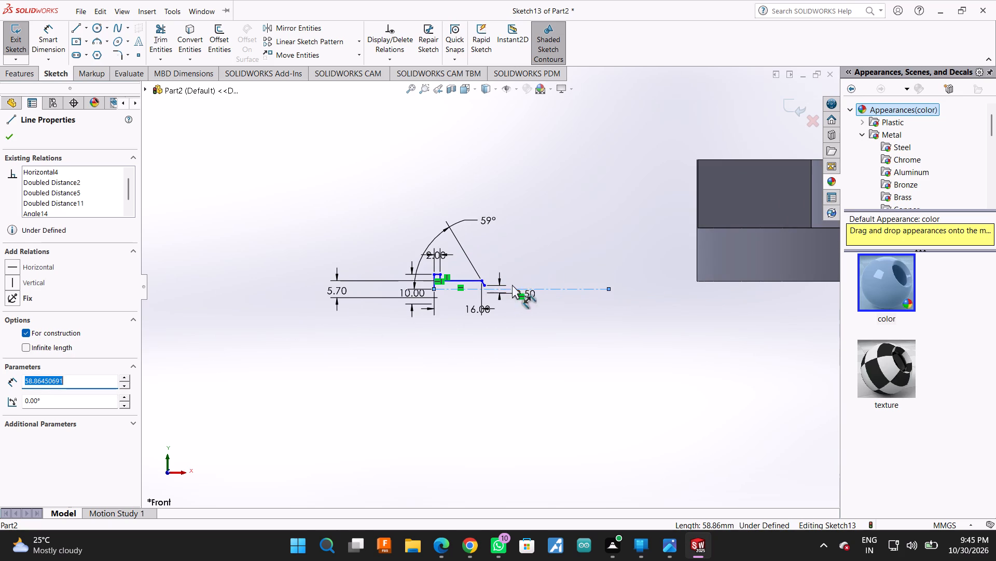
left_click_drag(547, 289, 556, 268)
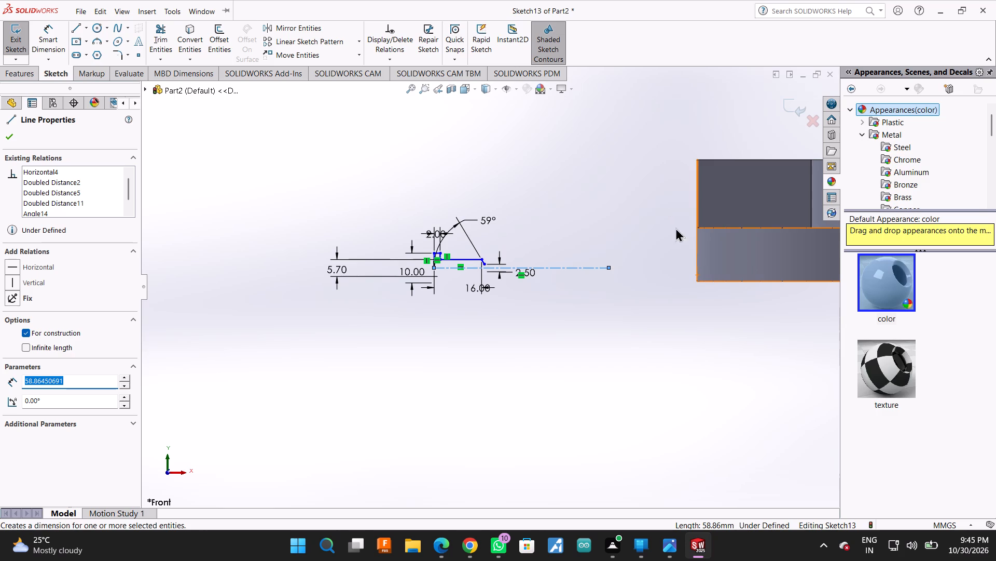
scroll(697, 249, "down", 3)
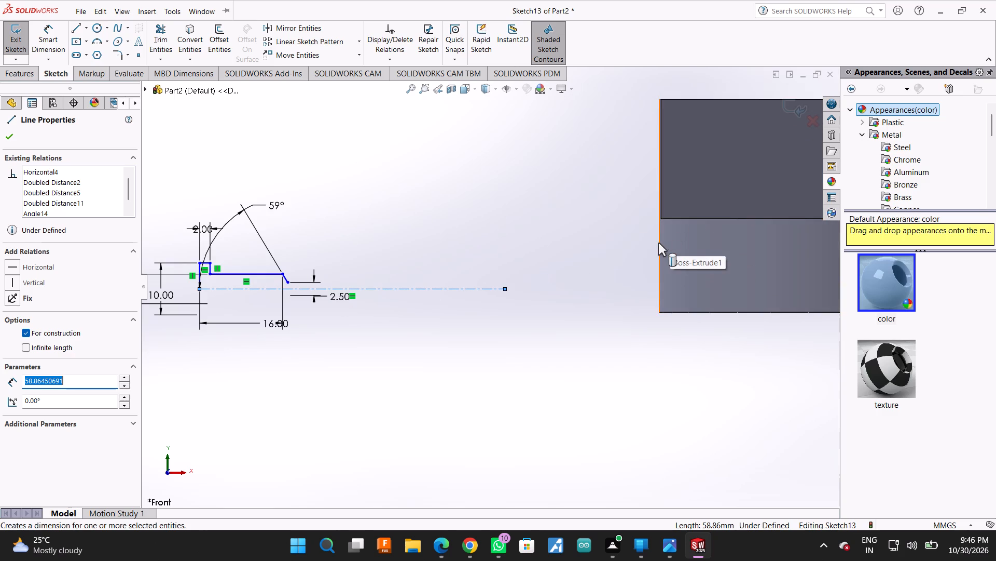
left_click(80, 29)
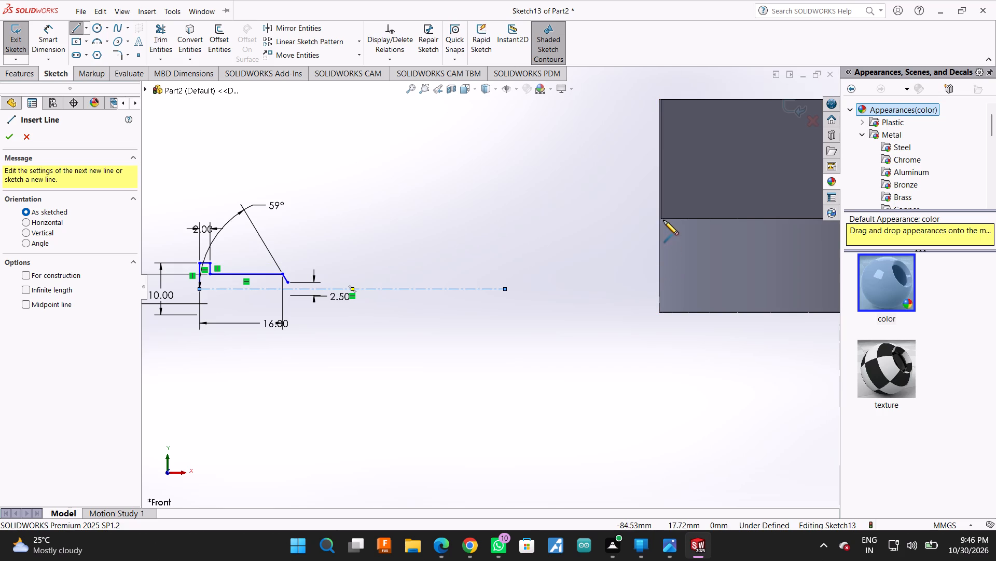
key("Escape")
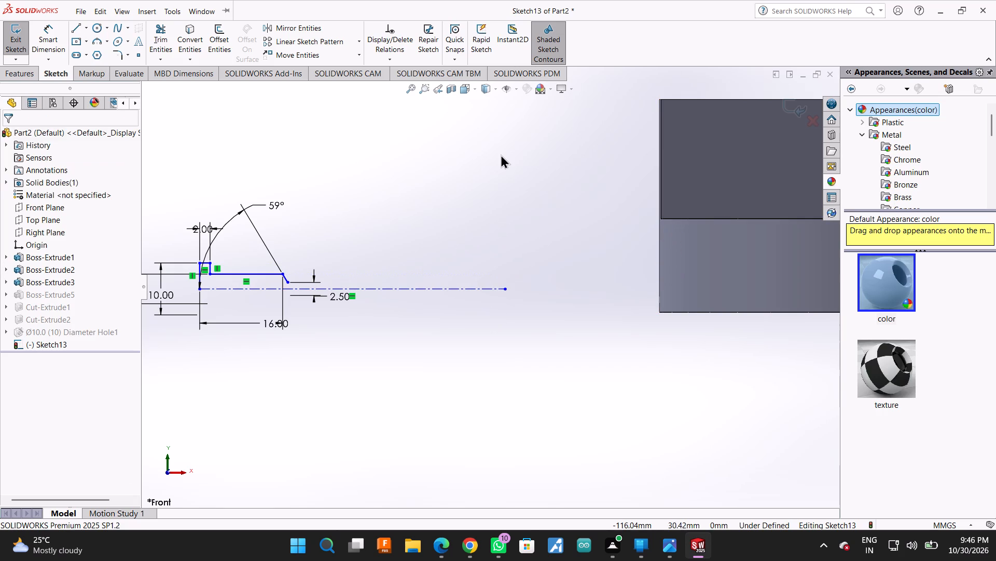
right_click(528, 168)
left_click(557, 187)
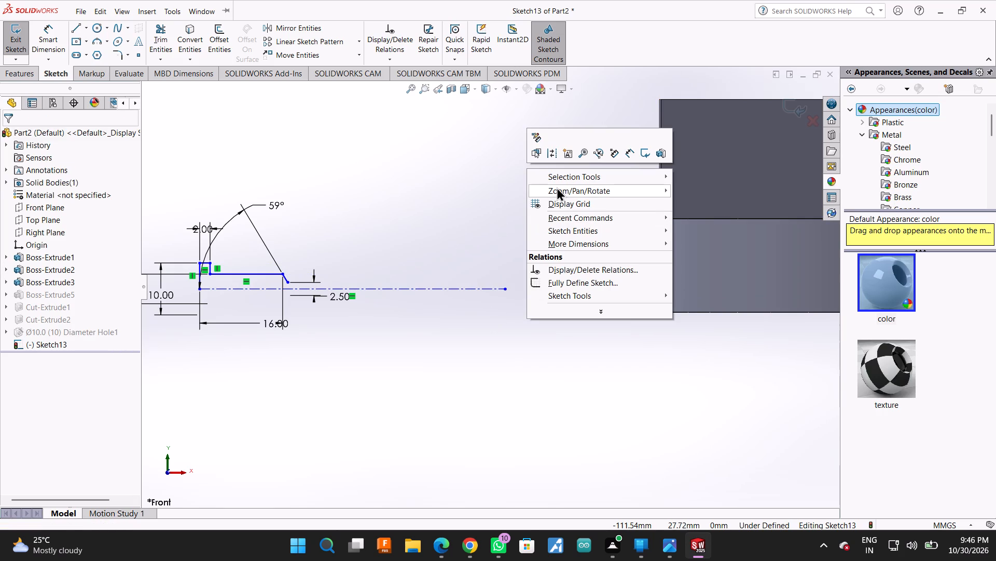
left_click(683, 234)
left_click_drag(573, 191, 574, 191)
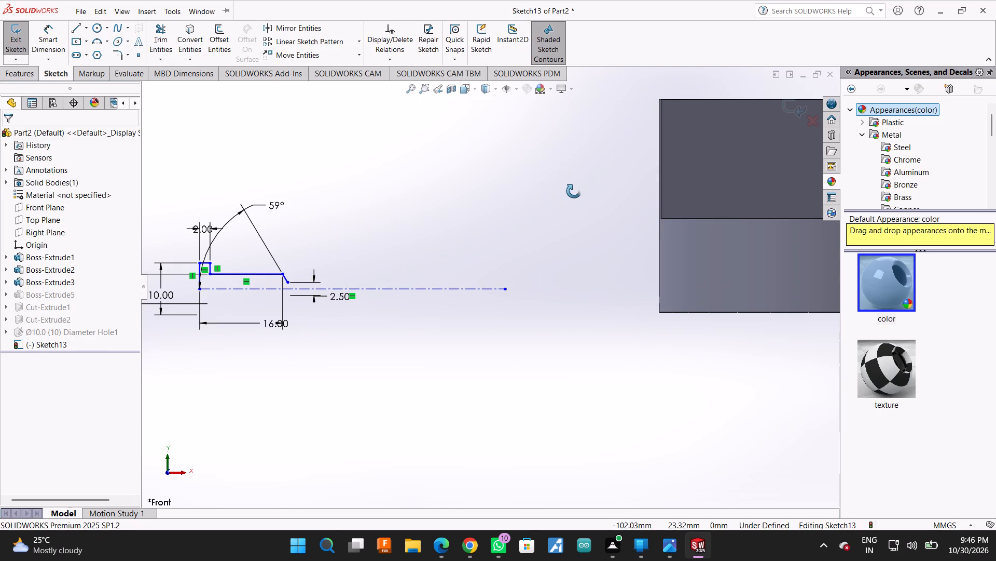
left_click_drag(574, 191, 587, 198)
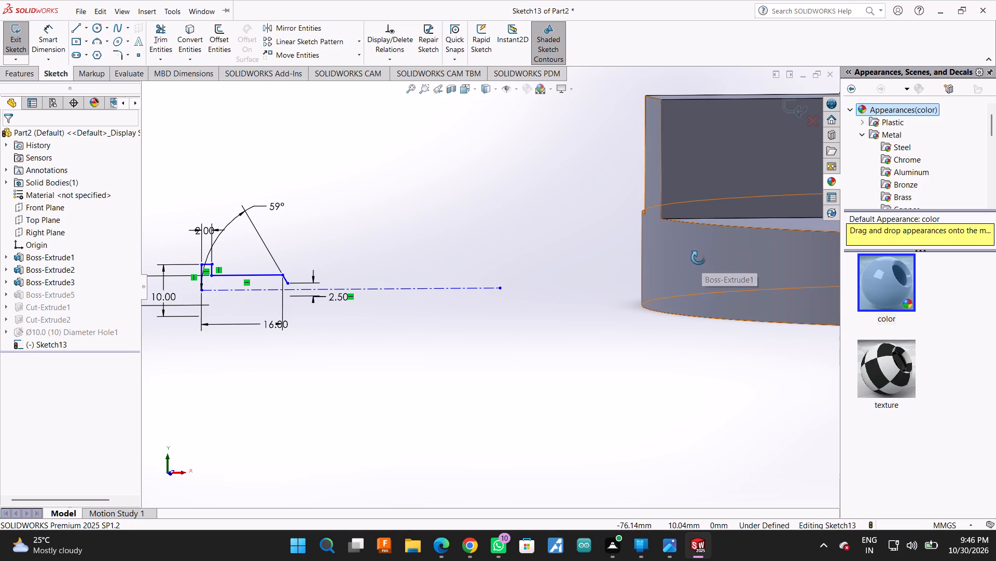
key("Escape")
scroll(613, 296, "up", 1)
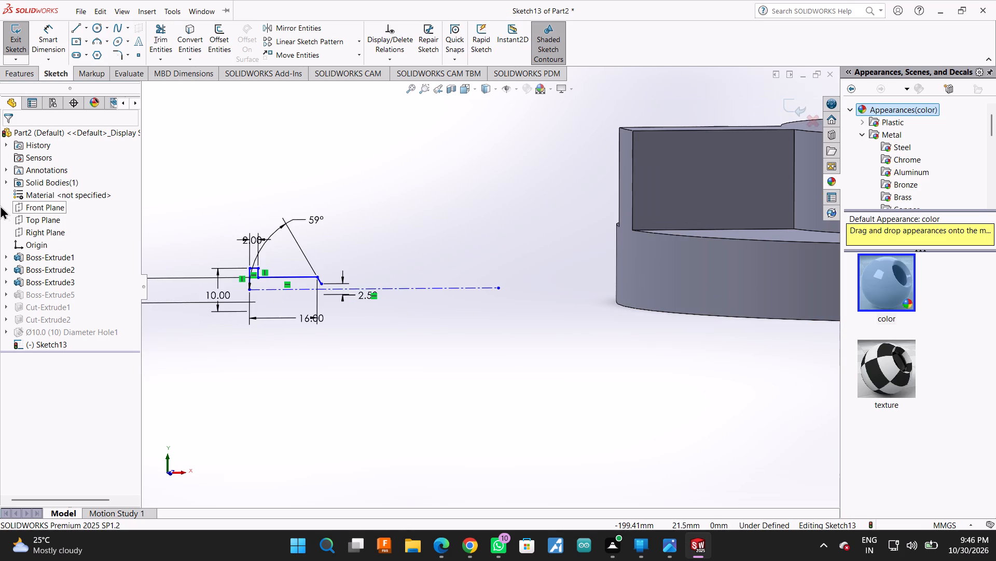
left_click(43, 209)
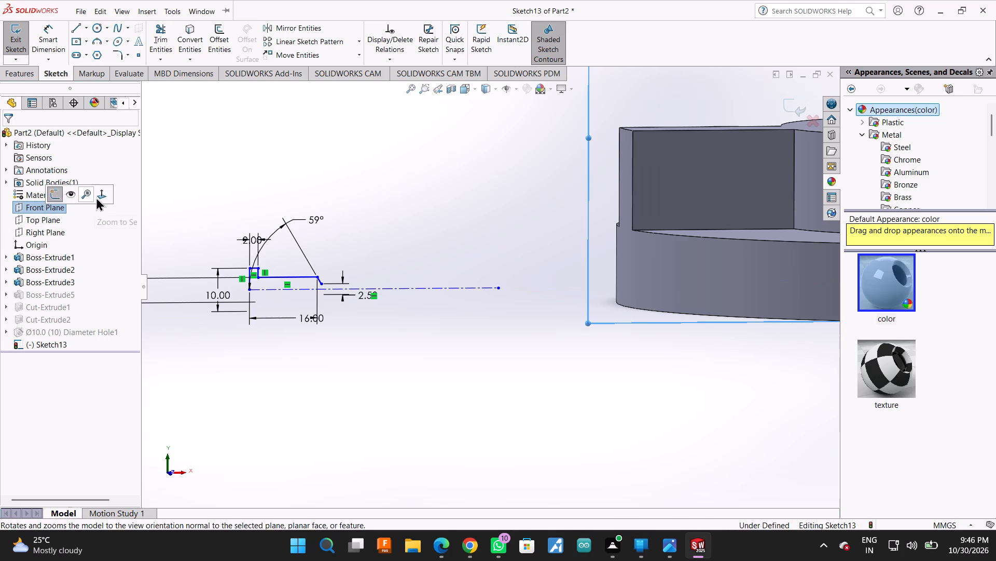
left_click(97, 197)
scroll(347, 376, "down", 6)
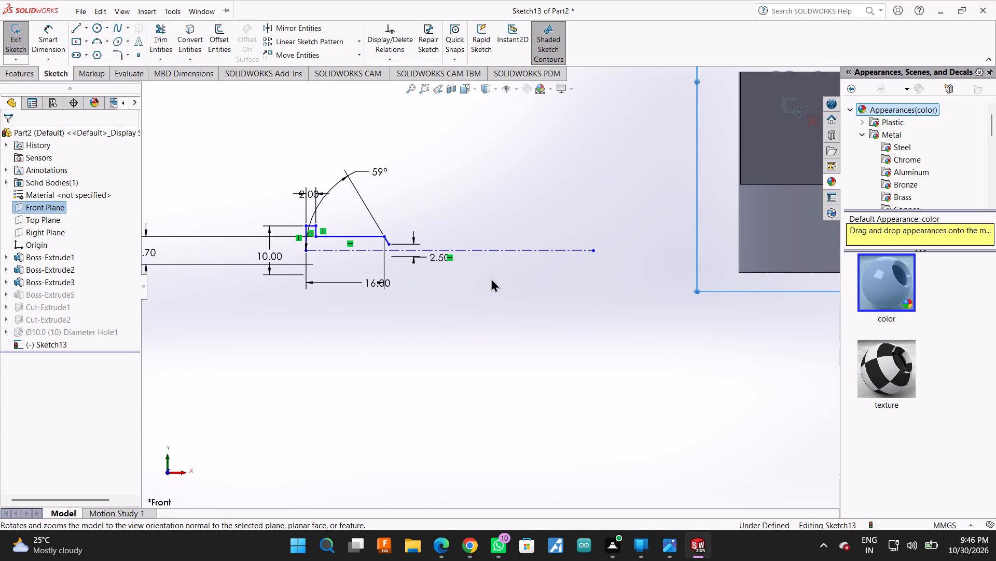
Extend the construction axis's free end into the lower disc, making the axis about 121 mm long.
scroll(505, 274, "up", 1)
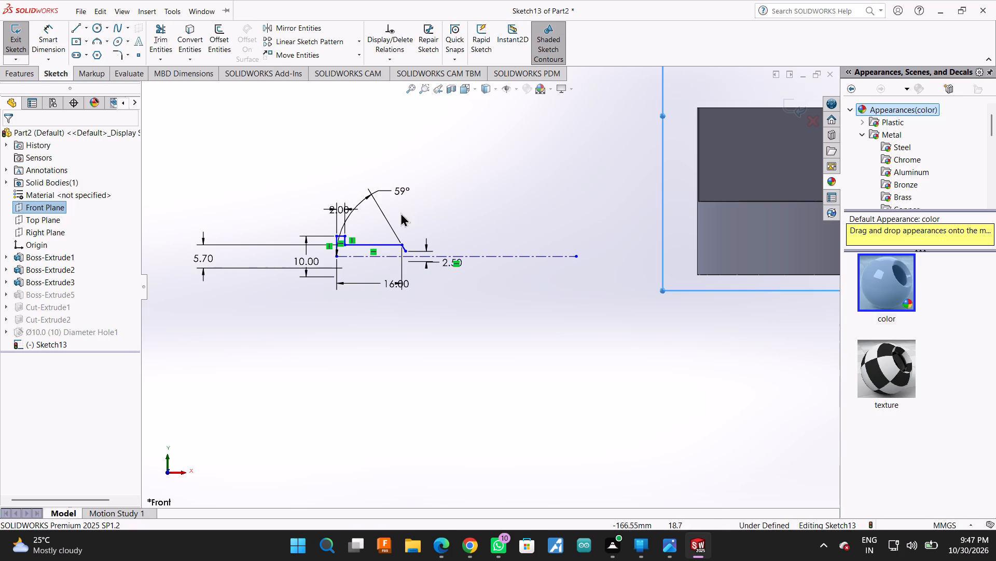
left_click_drag(573, 256, 683, 257)
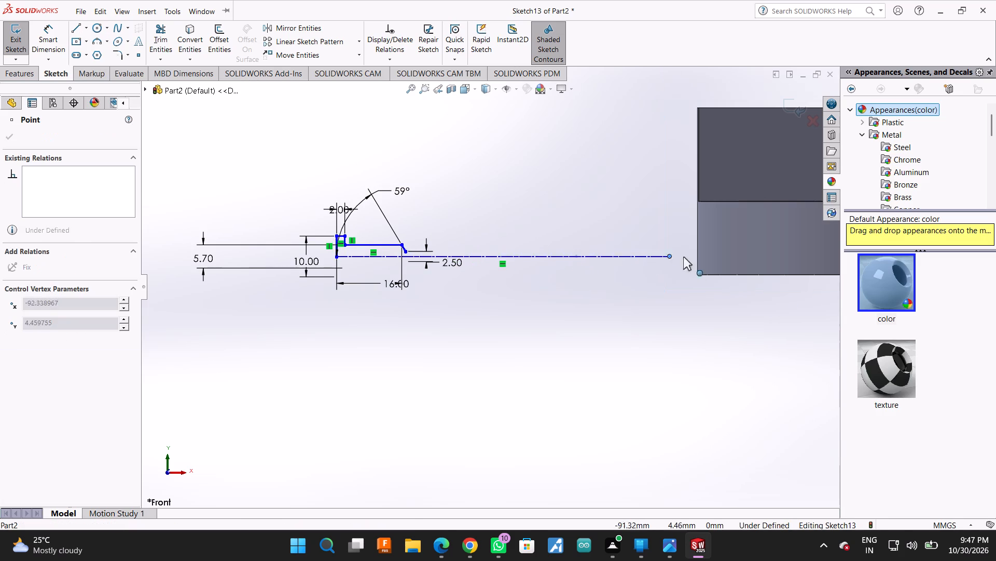
left_click_drag(683, 257, 830, 250)
scroll(641, 256, "up", 1)
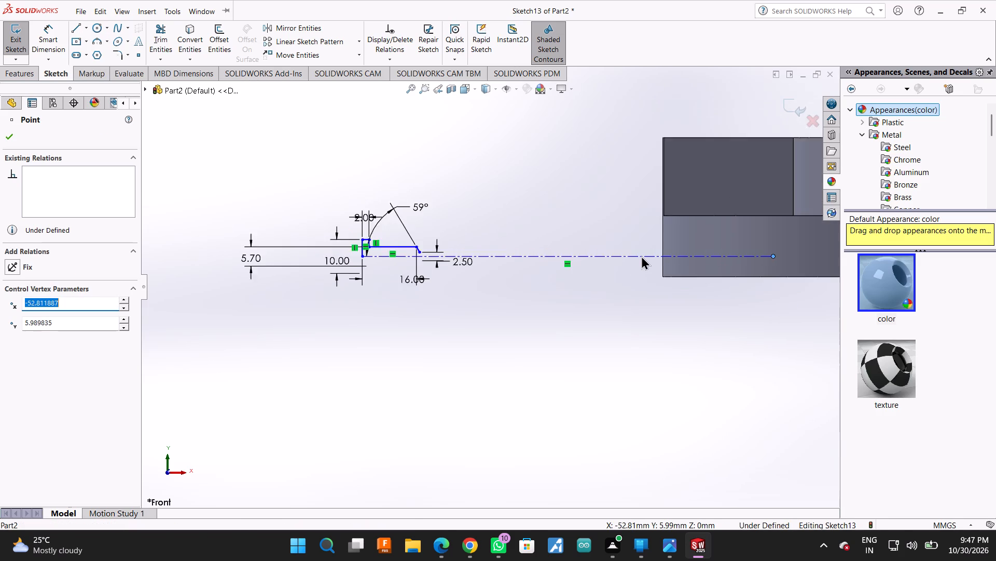
scroll(641, 256, "up", 1)
left_click_drag(649, 263, 651, 252)
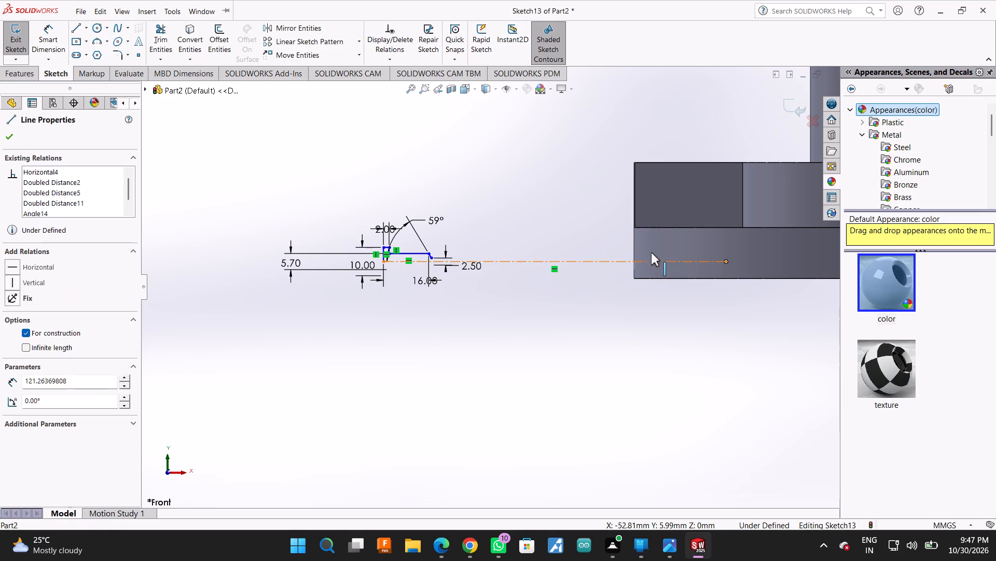
left_click_drag(651, 252, 653, 243)
scroll(632, 235, "down", 4)
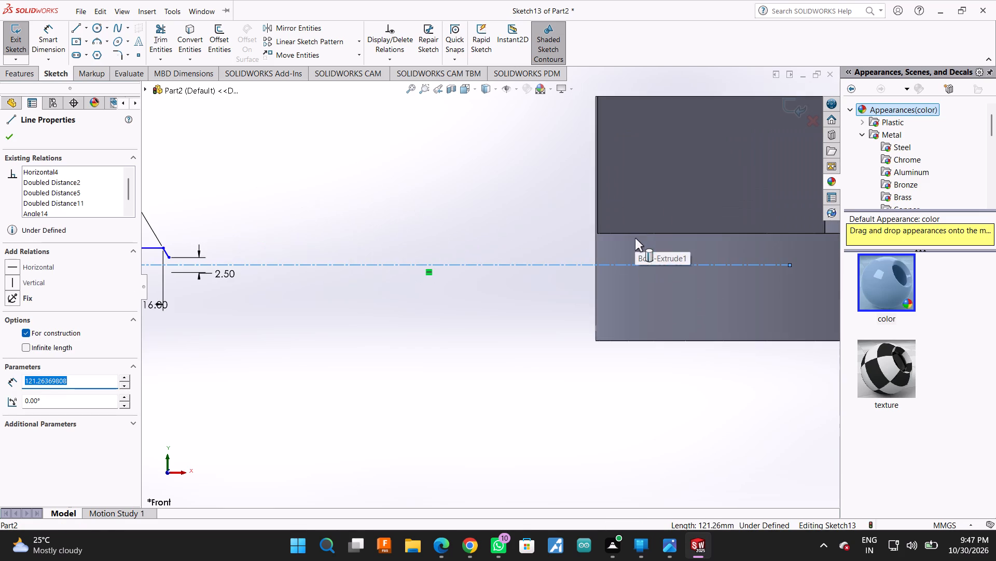
scroll(325, 280, "up", 2)
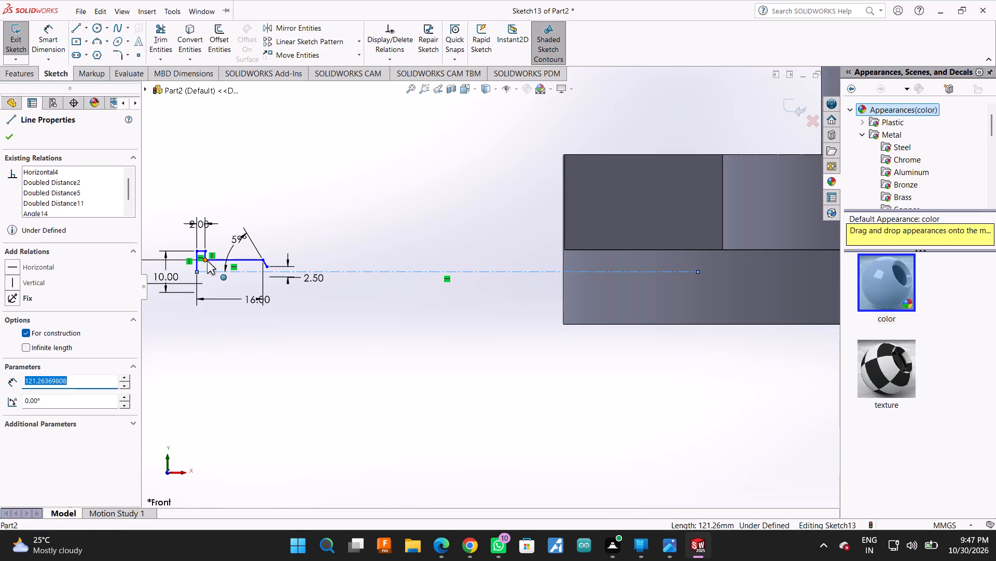
Move the profile's starting vertical line to the lower disc's outer edge, with the construction axis just below the disc's step edge.
left_click_drag(198, 265, 466, 290)
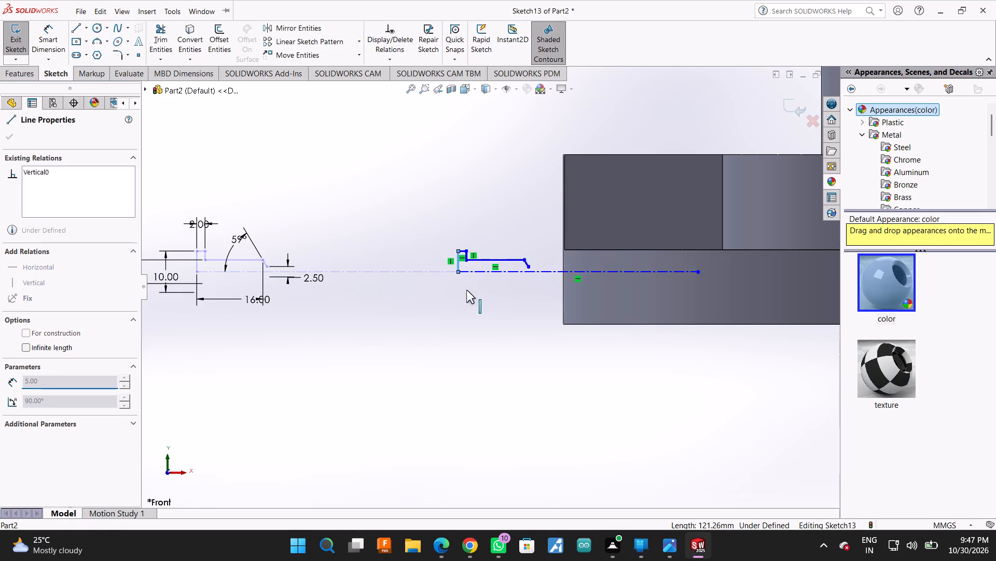
left_click_drag(466, 290, 564, 293)
scroll(574, 273, "down", 1)
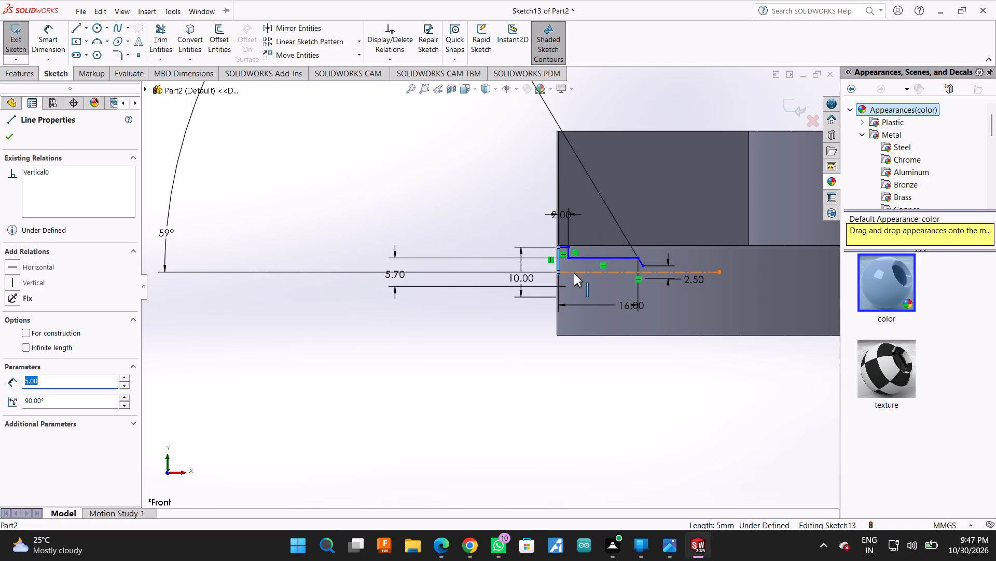
scroll(574, 273, "down", 2)
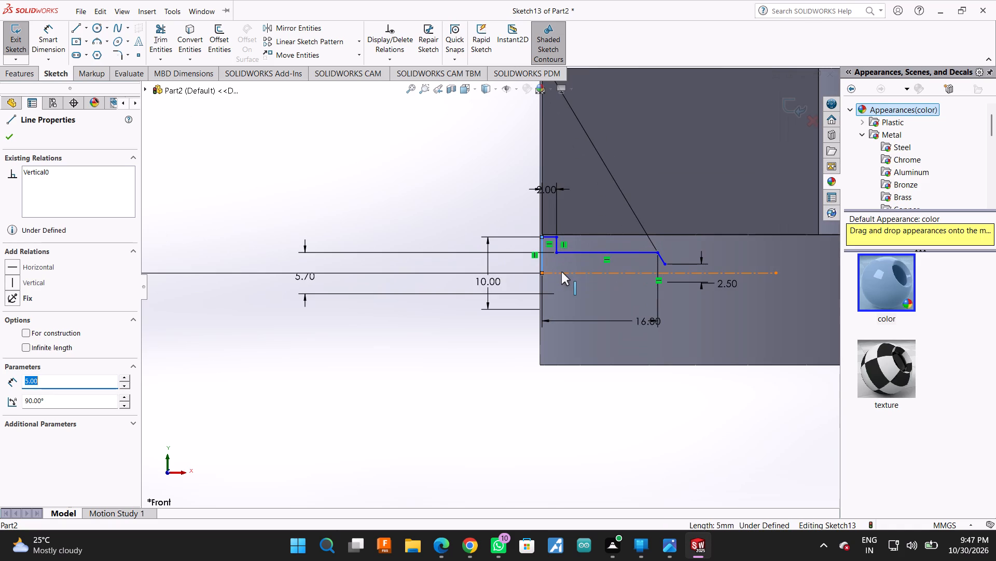
left_click_drag(561, 272, 552, 246)
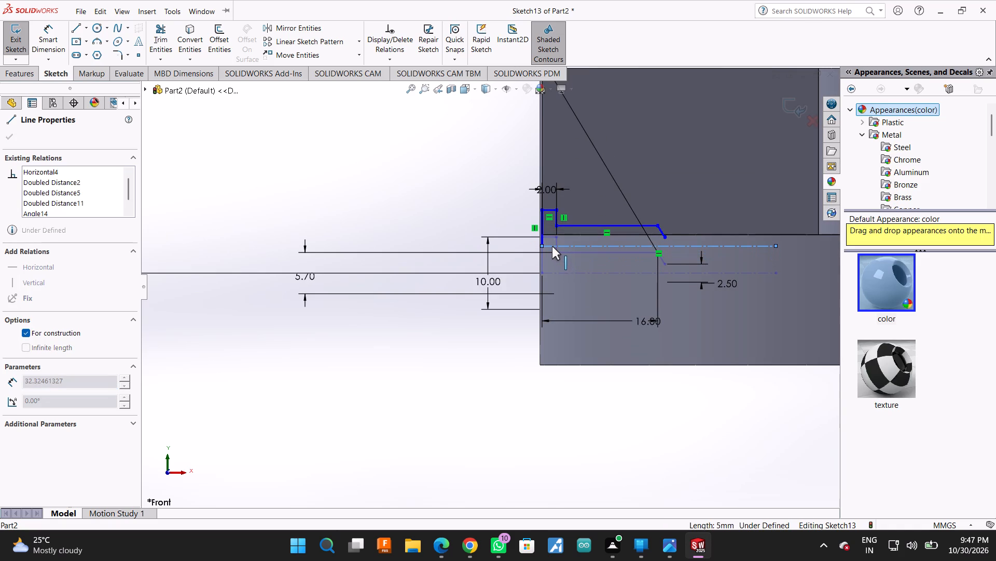
left_click_drag(552, 246, 550, 246)
left_click_drag(550, 246, 544, 247)
scroll(544, 248, "down", 3)
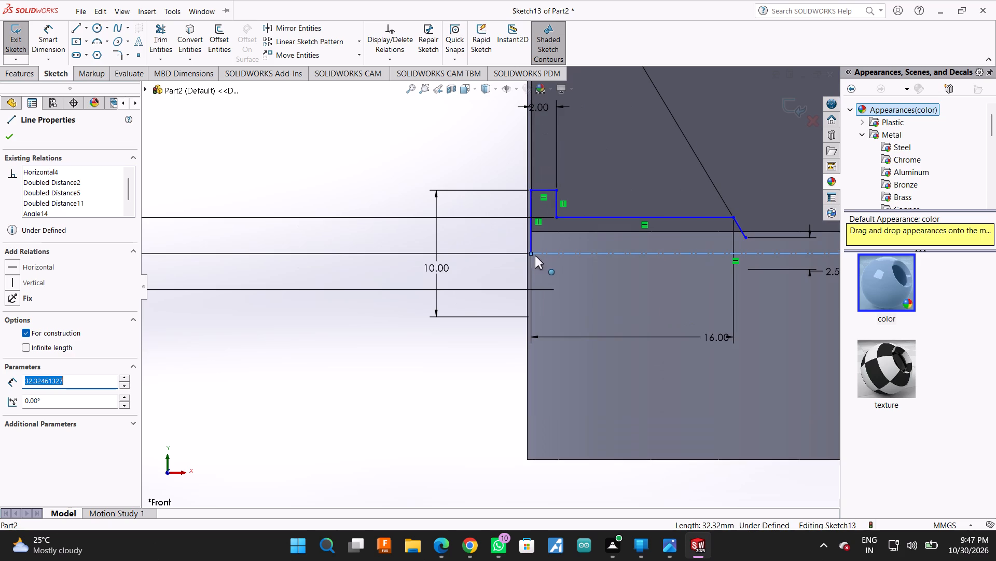
Attach the profile's starting point on the construction axis to the lower disc's outer vertical edge.
left_click_drag(531, 252, 524, 253)
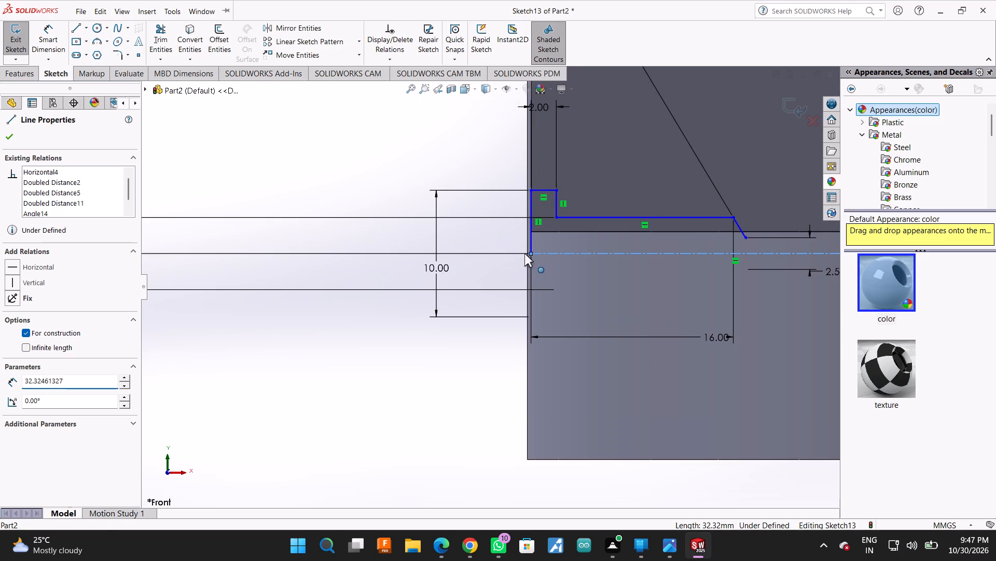
left_click_drag(524, 253, 523, 253)
scroll(558, 248, "down", 1)
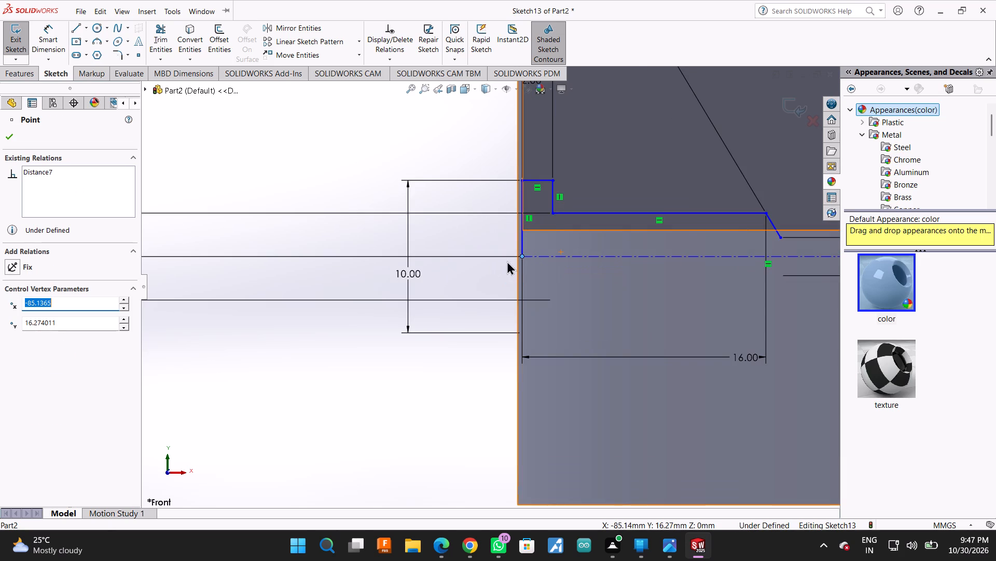
left_click_drag(523, 256, 513, 258)
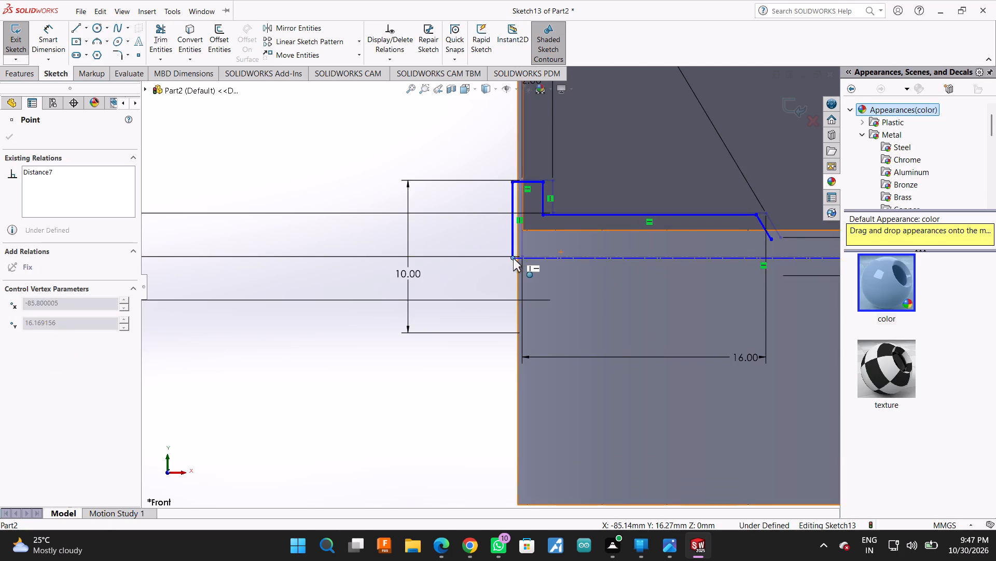
left_click_drag(513, 258, 518, 258)
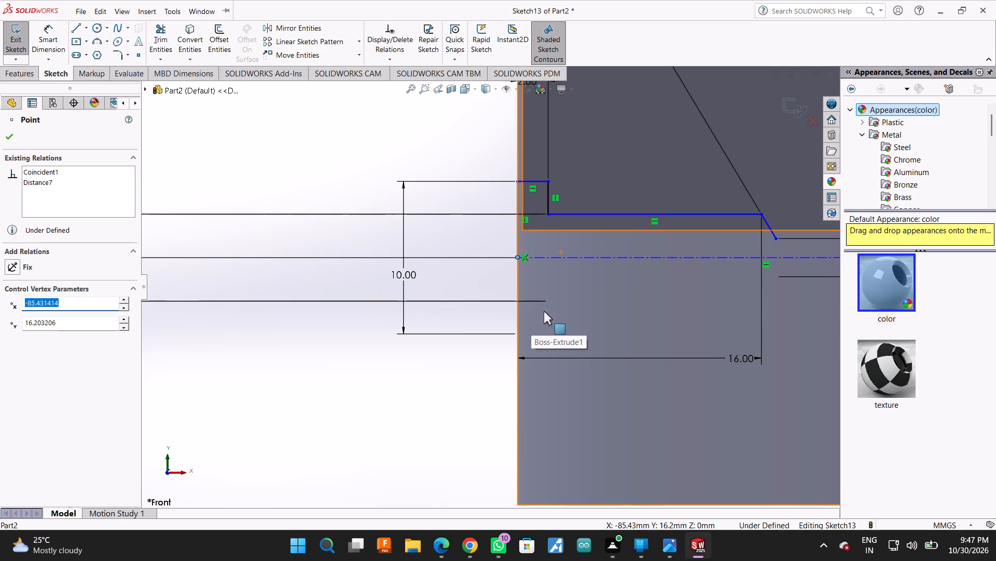
Dimension the vertical distance from the axis's starting point to the disc's bottom outer corner as 9 mm.
scroll(519, 263, "up", 3)
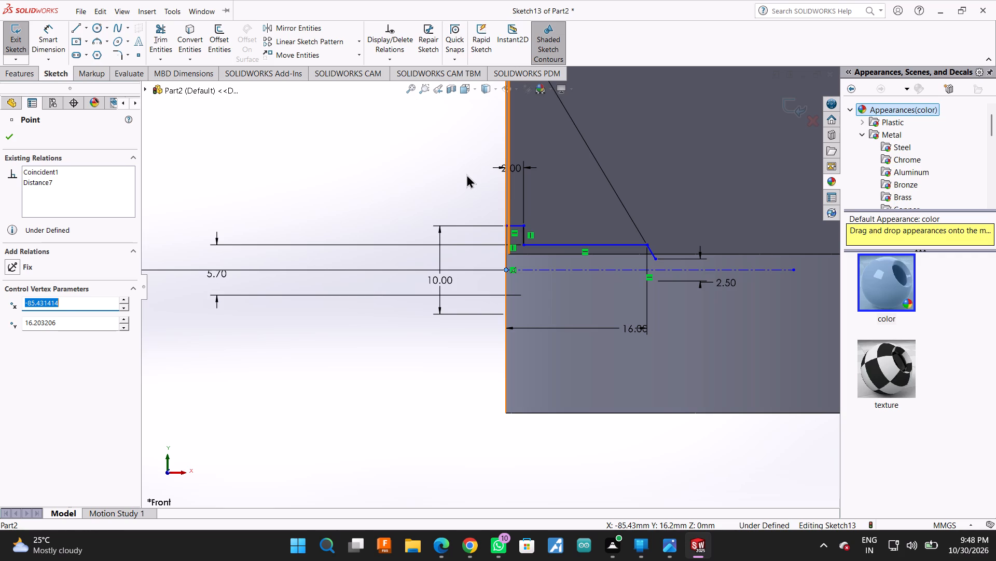
left_click(44, 27)
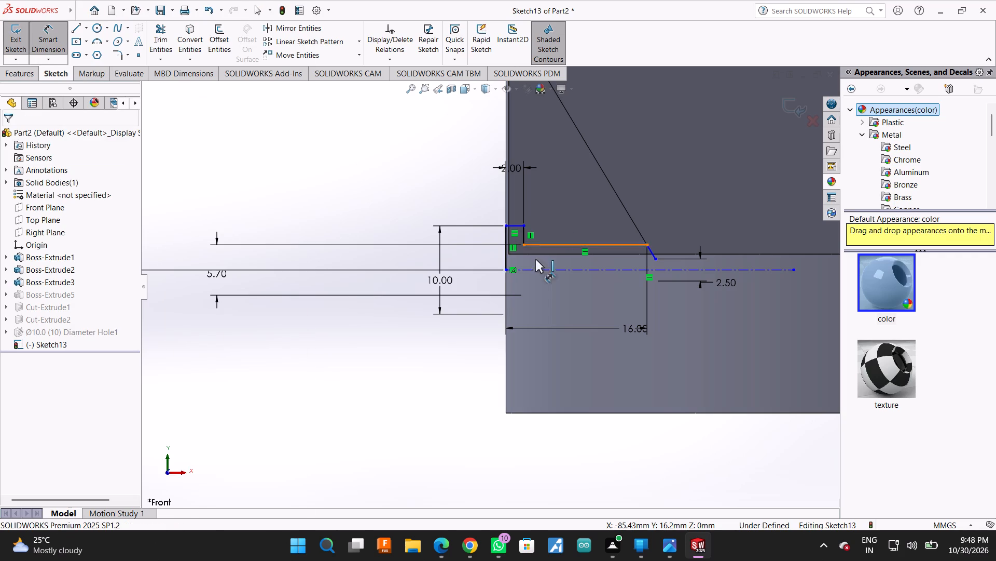
left_click(505, 270)
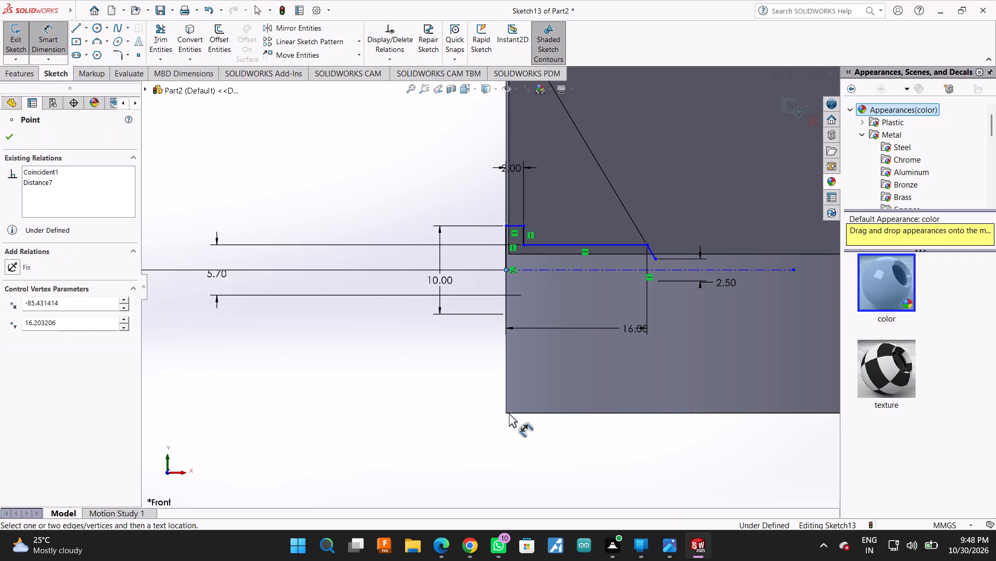
left_click(506, 413)
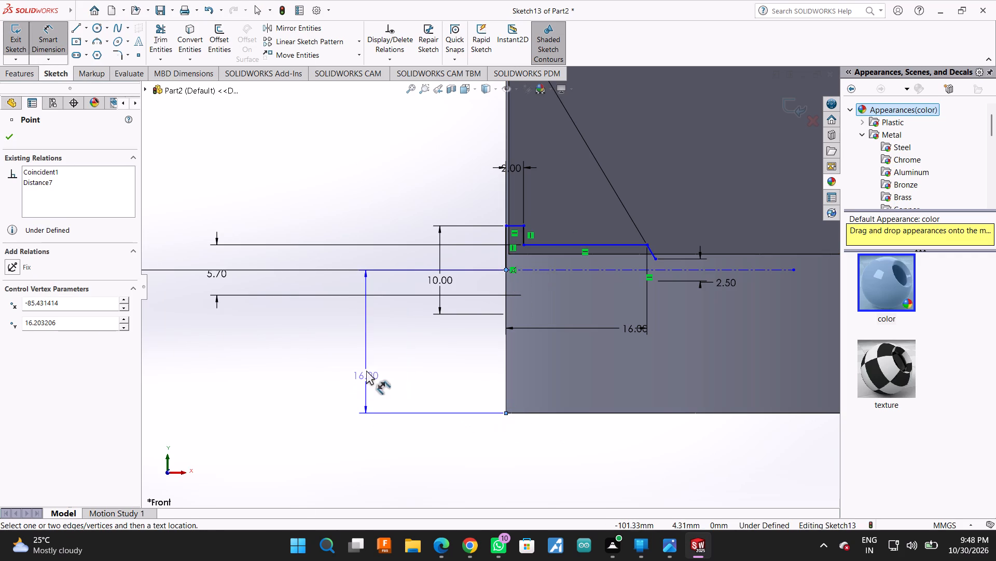
left_click(367, 362)
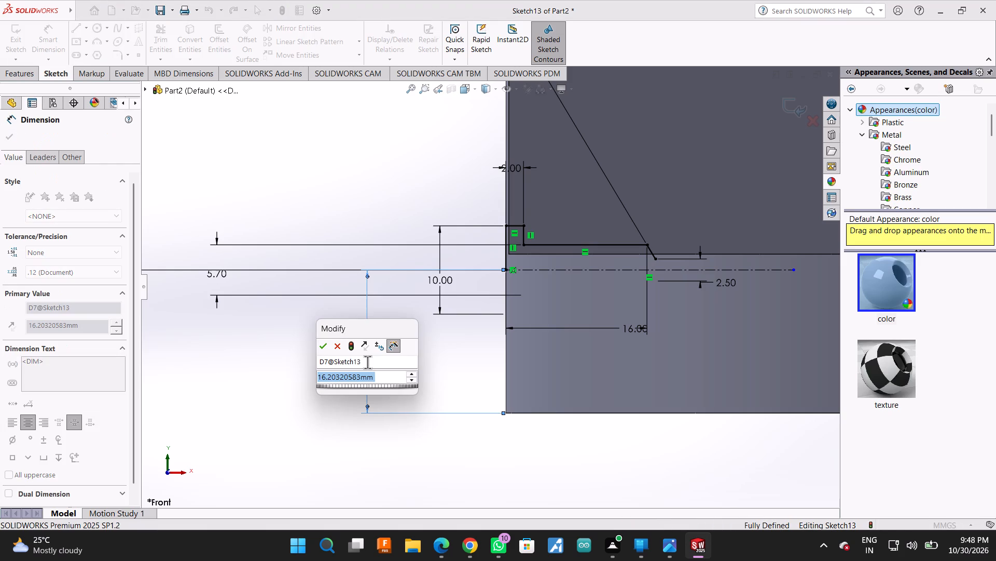
key("9")
key("Return")
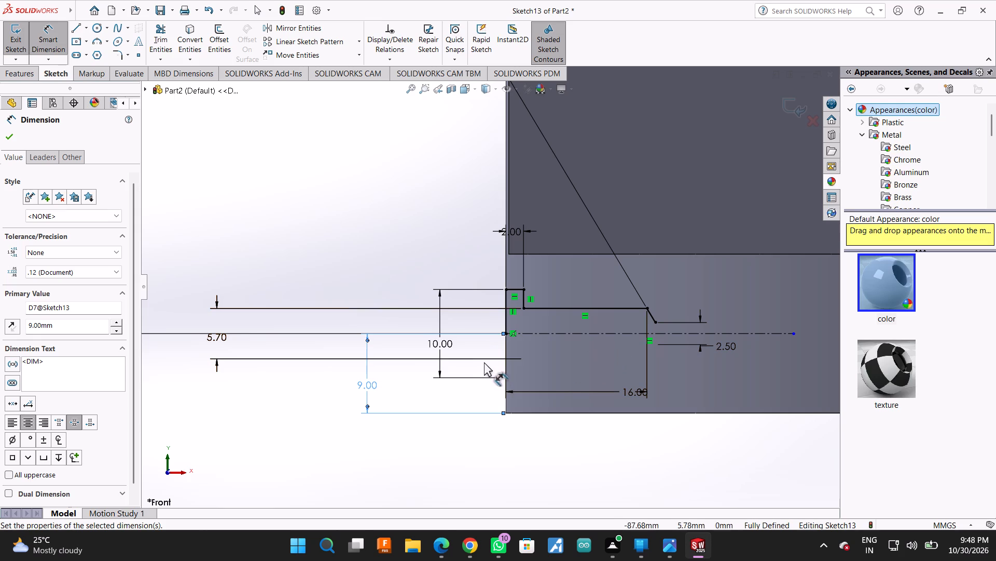
Set the axis's height above the disc's bottom corner to 18 mm.
double_click(85, 329)
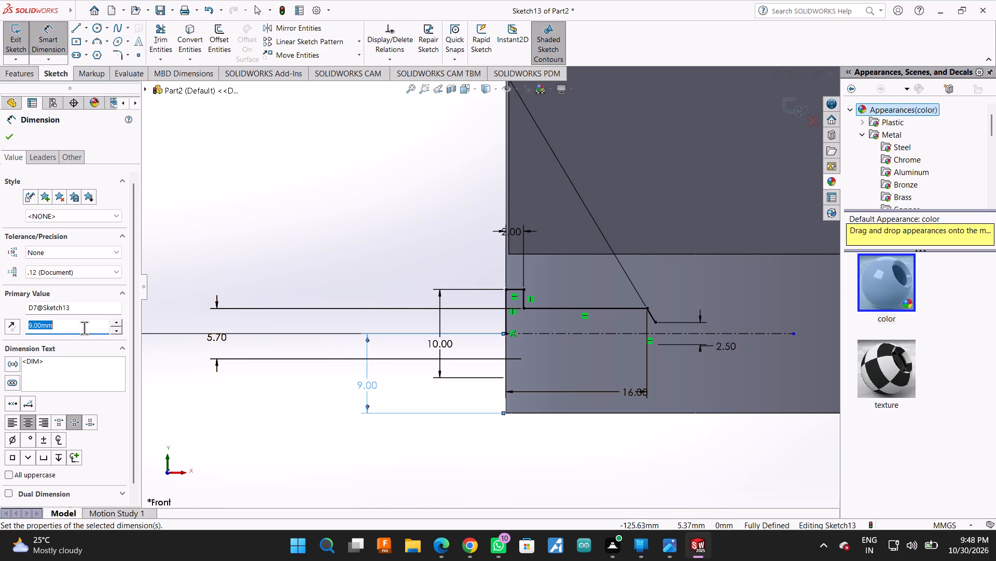
type("18")
key("Return")
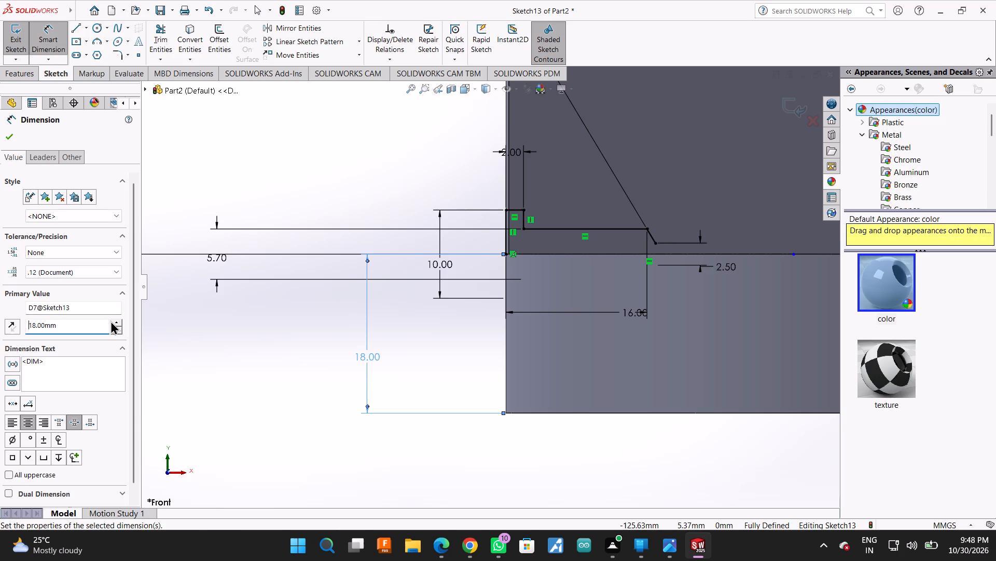
scroll(174, 339, "up", 1)
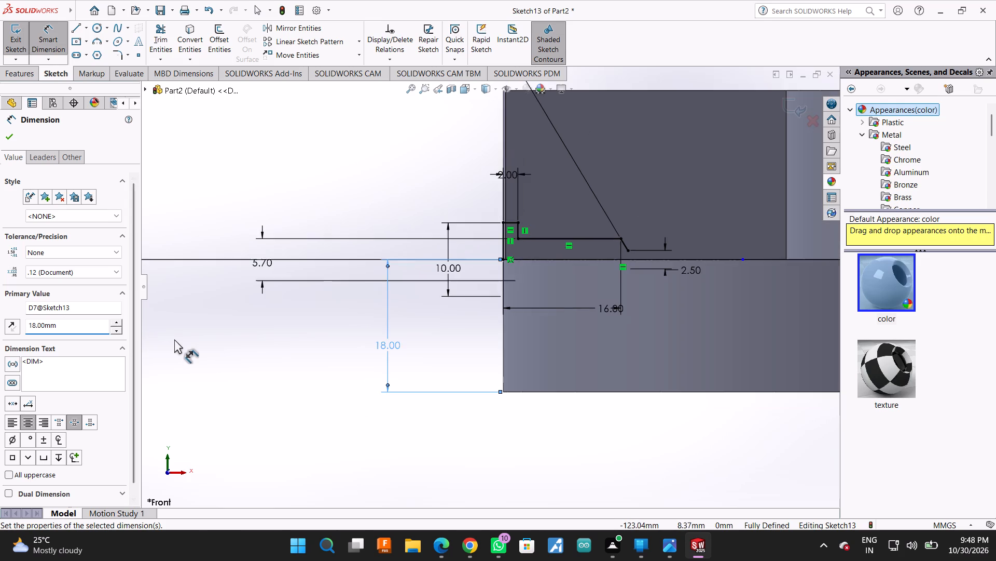
scroll(174, 339, "up", 2)
left_click(10, 140)
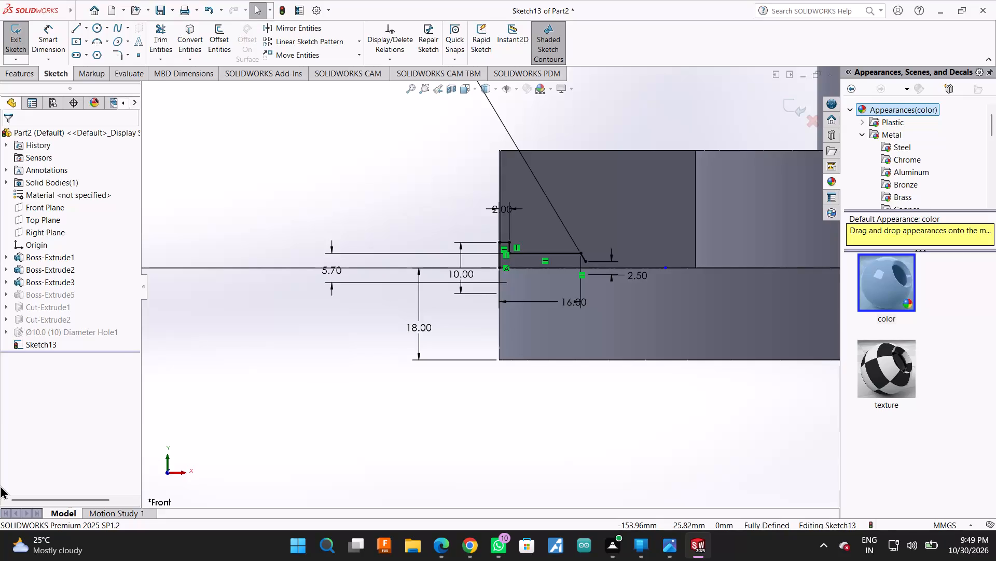
At the disc's opposite outer edge, sketch connected lines from the step level: about 3.5 mm up, 4 mm inward, and 1 mm down.
scroll(399, 317, "up", 6)
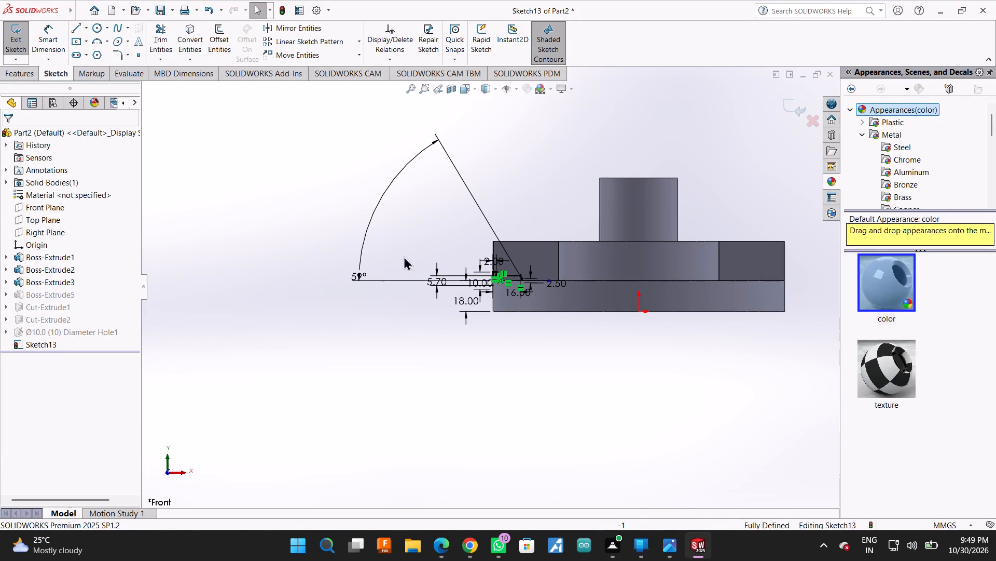
left_click(74, 28)
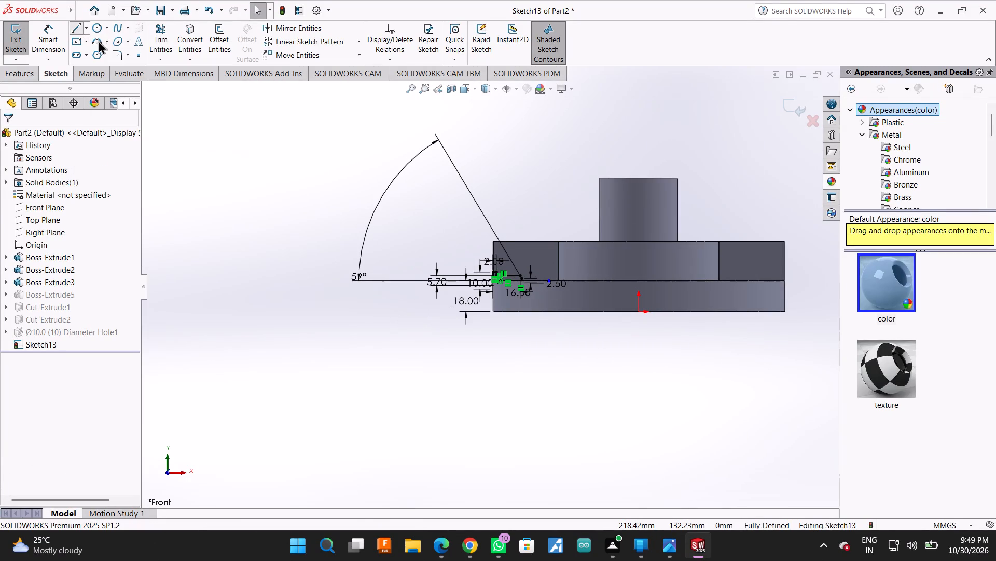
scroll(799, 263, "down", 2)
scroll(738, 287, "down", 5)
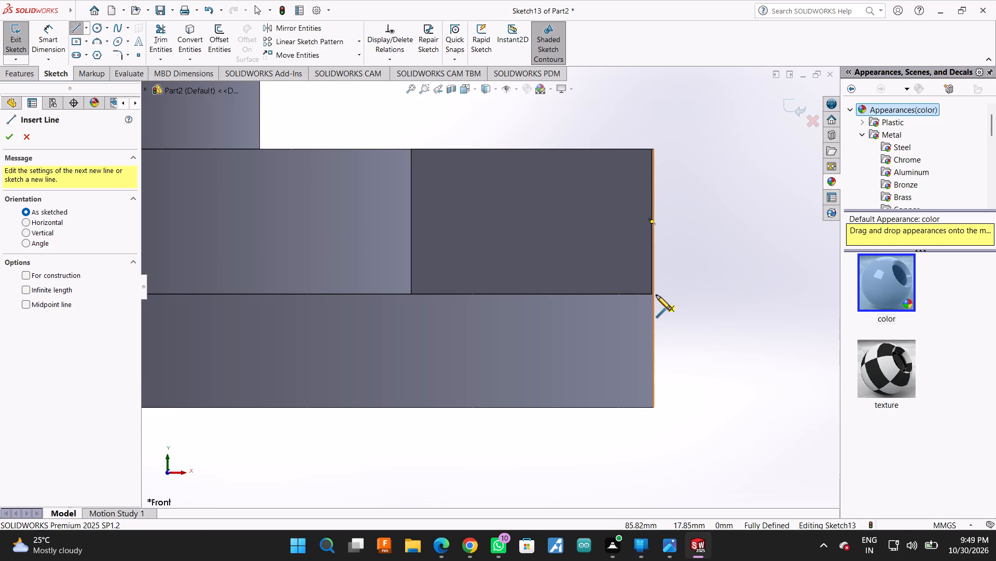
scroll(656, 295, "down", 2)
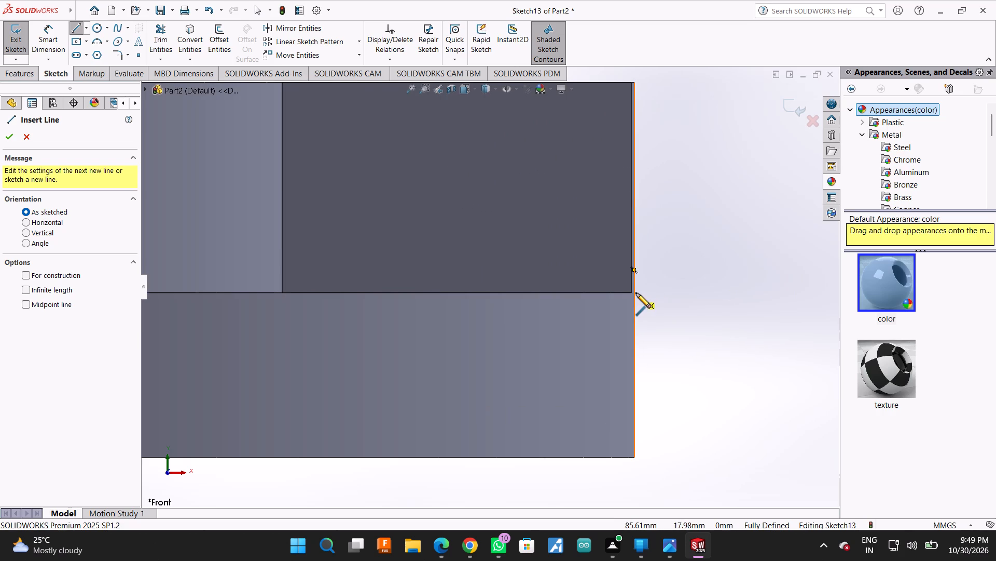
scroll(642, 291, "up", 3)
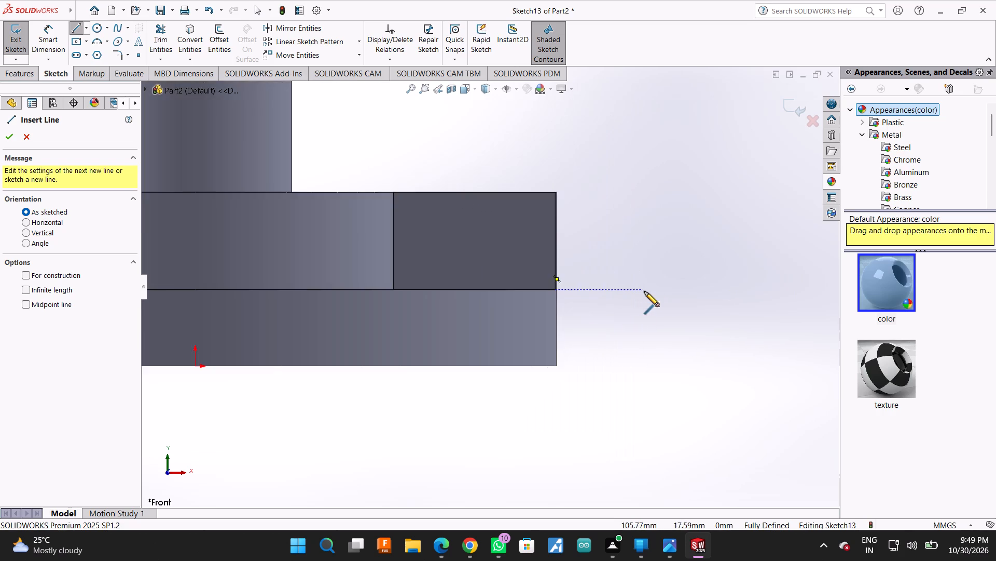
scroll(644, 291, "up", 3)
scroll(299, 312, "up", 2)
scroll(224, 283, "down", 7)
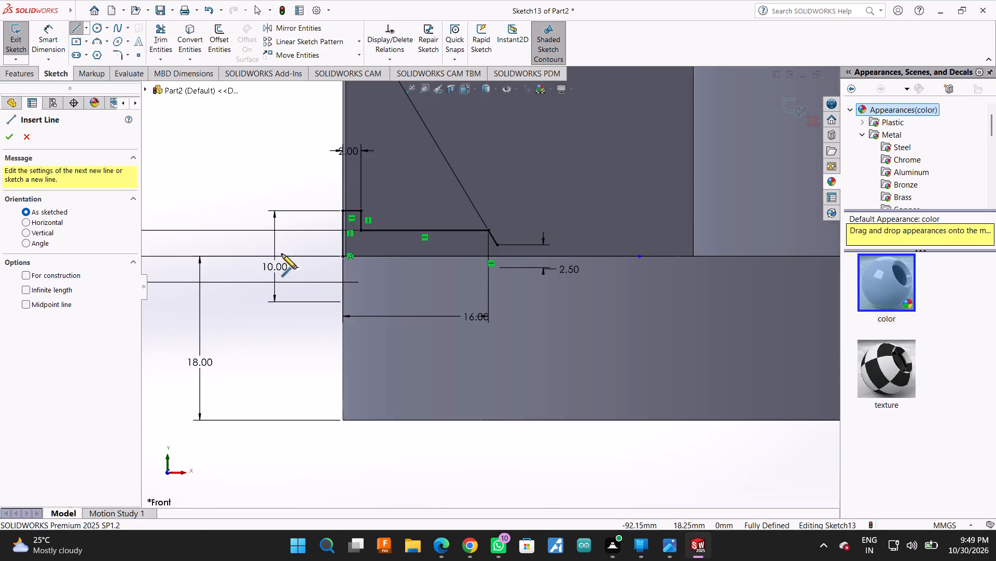
scroll(282, 254, "down", 6)
scroll(411, 260, "down", 4)
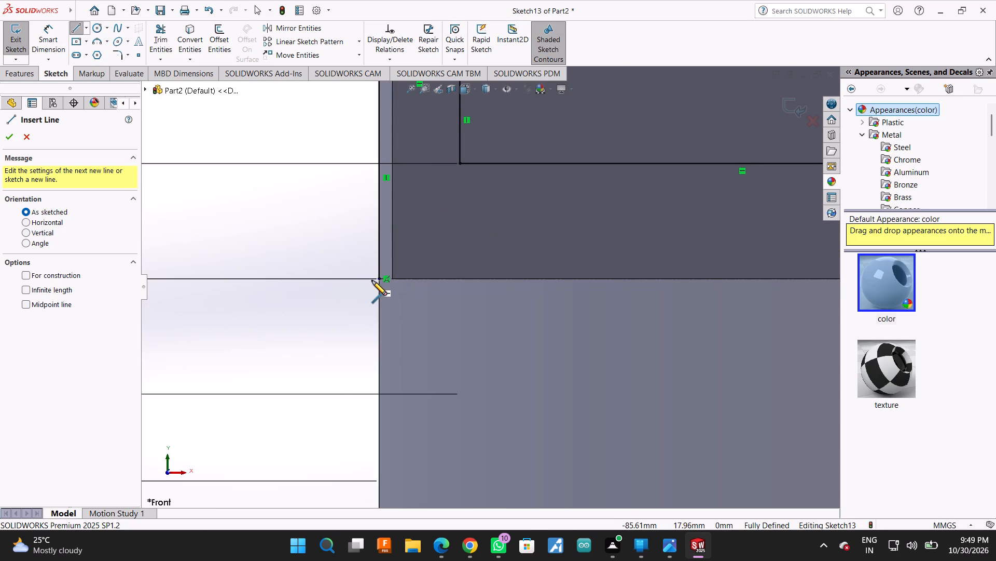
scroll(377, 297, "up", 7)
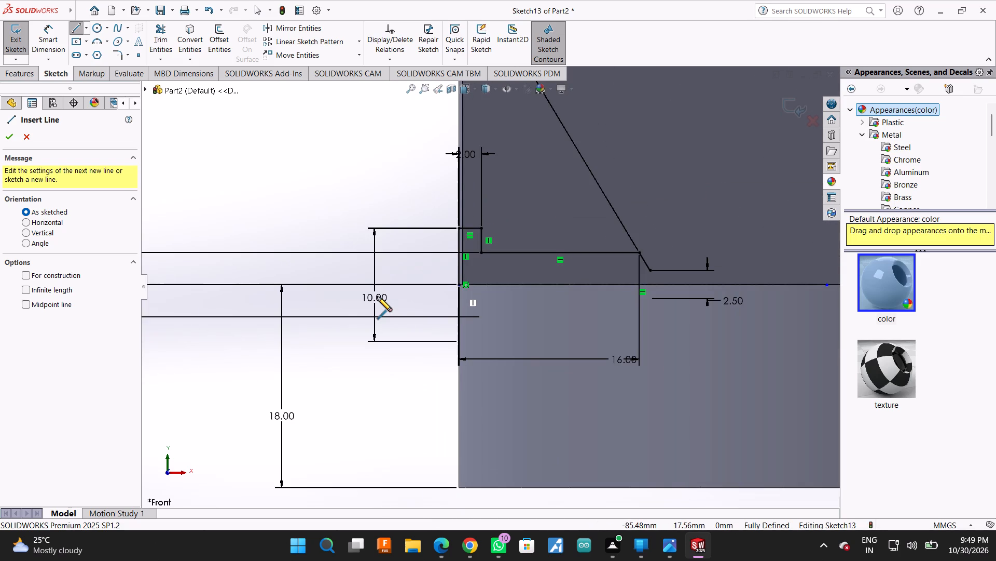
scroll(379, 297, "up", 3)
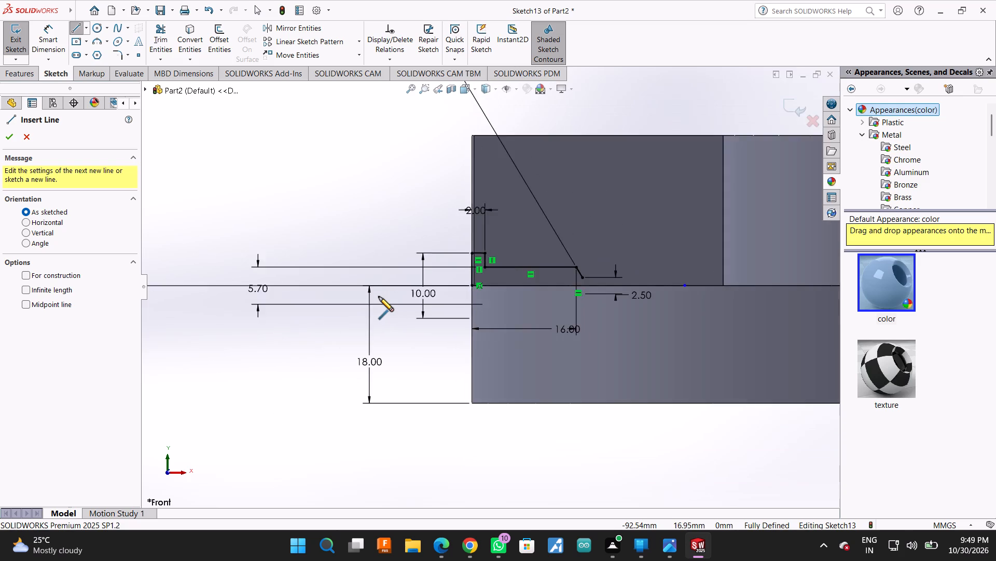
scroll(379, 297, "up", 5)
scroll(535, 326, "up", 5)
scroll(651, 302, "down", 1)
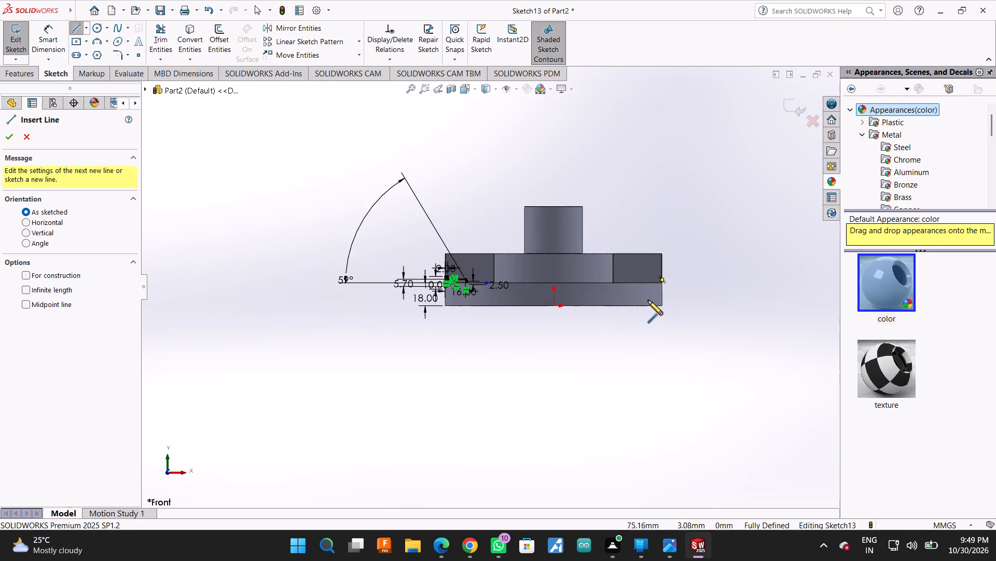
scroll(685, 292, "down", 15)
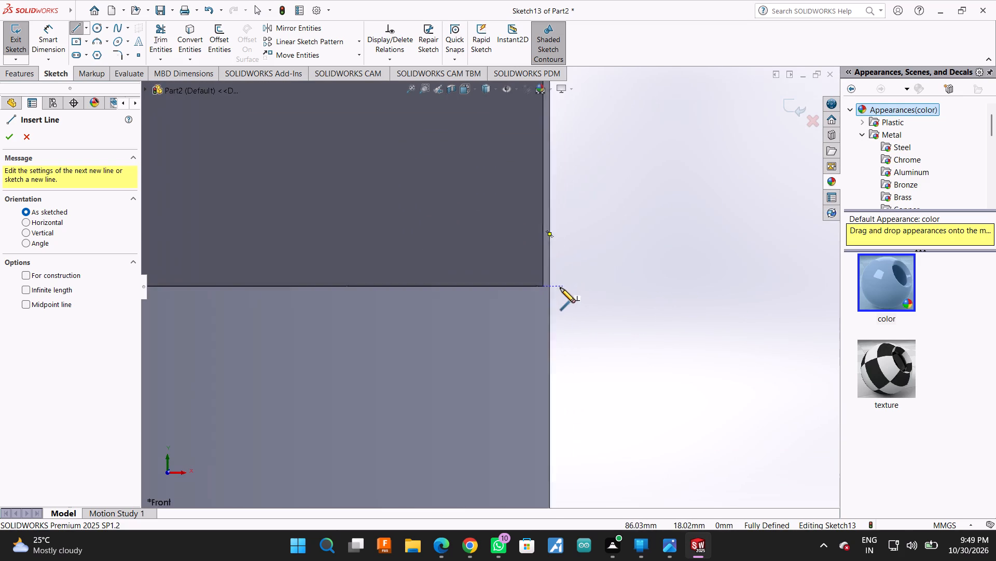
scroll(560, 288, "down", 3)
left_click(535, 283)
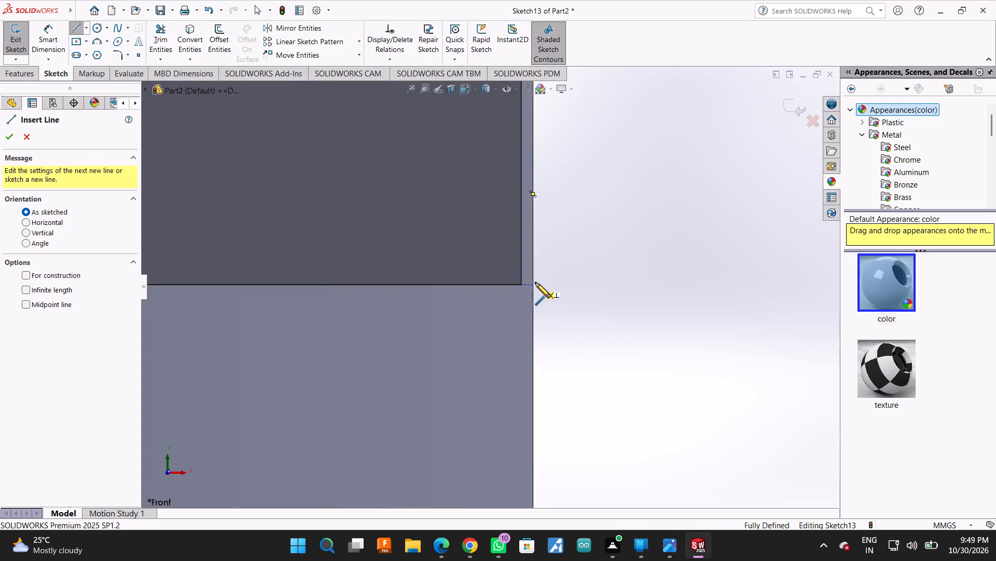
left_click(535, 159)
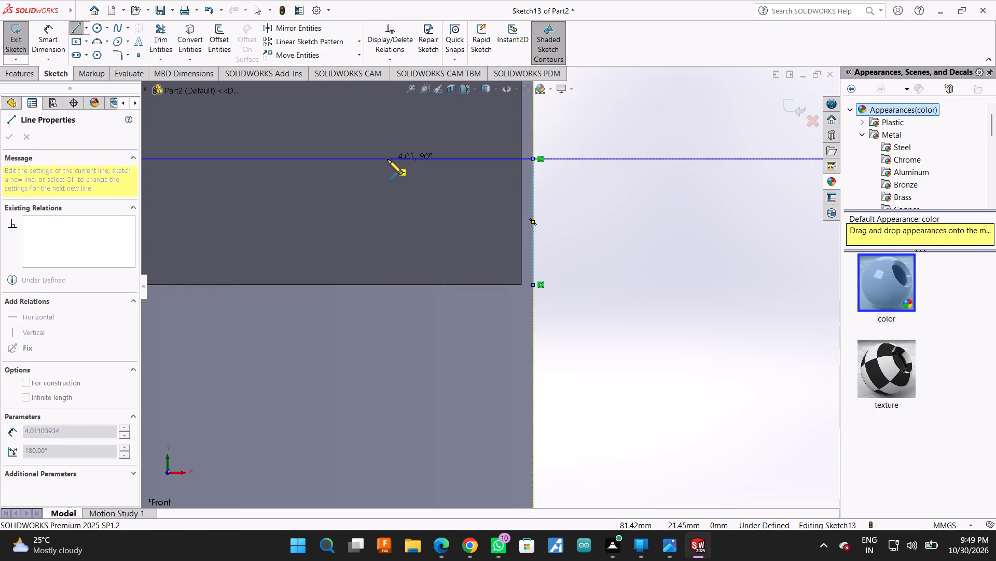
left_click(382, 161)
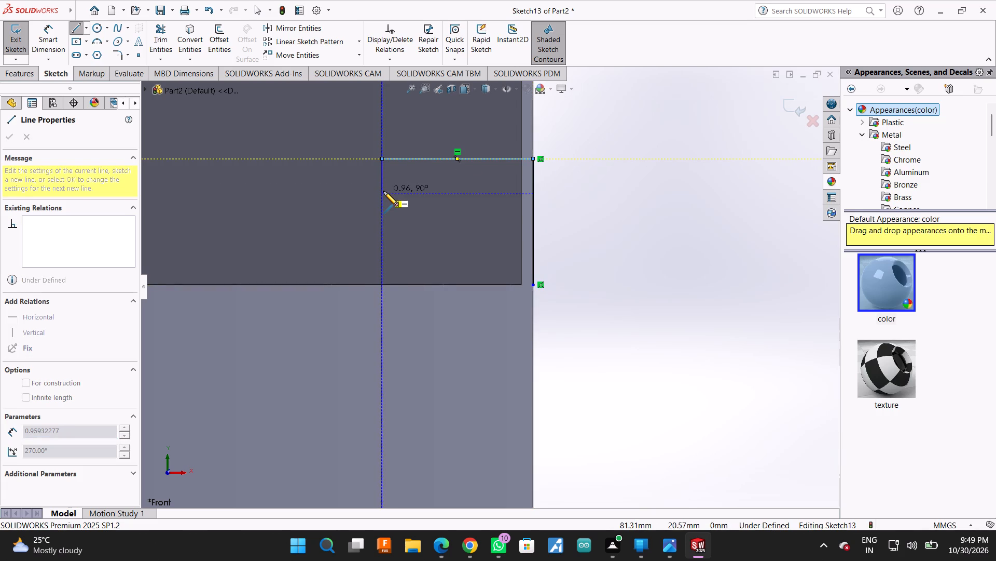
left_click(383, 191)
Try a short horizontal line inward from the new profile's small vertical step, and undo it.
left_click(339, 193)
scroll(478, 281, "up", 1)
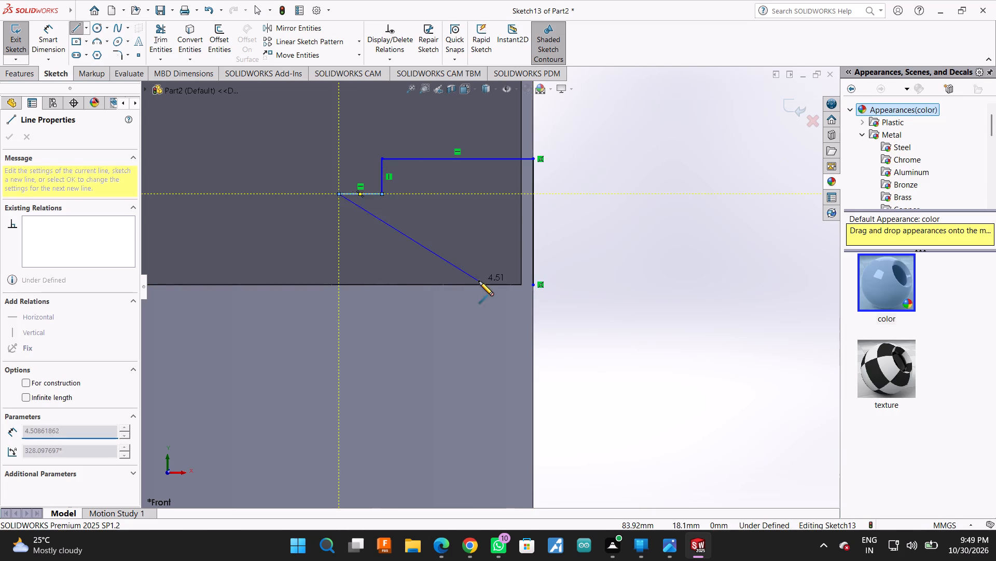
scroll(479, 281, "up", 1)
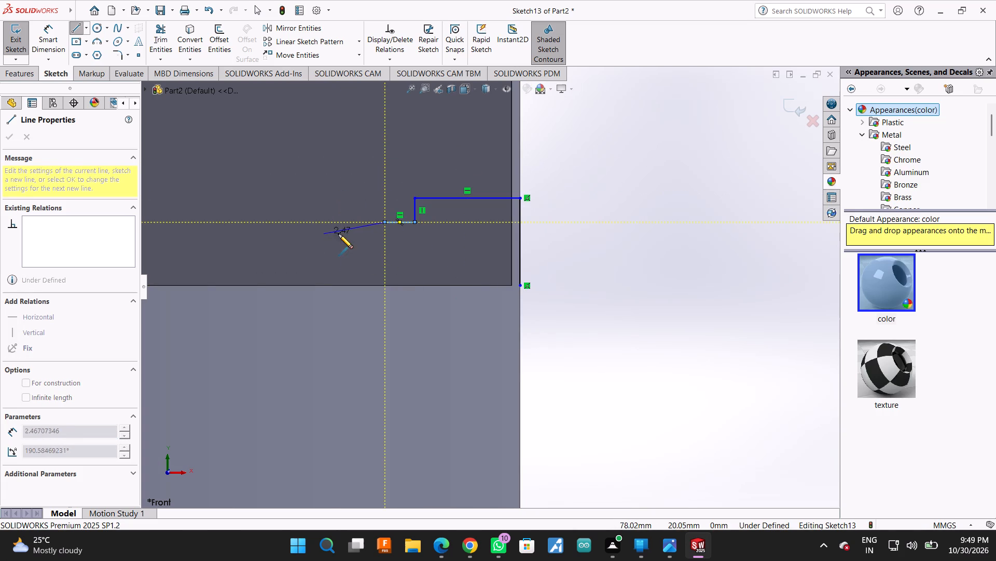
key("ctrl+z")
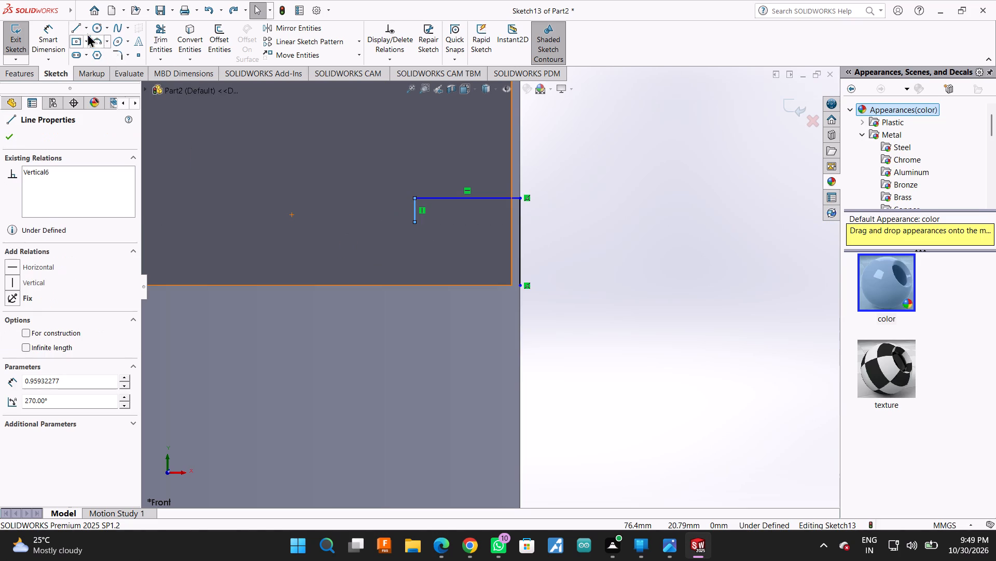
Sketch a longer horizontal line inward from the small vertical step, ending in a short line sloping down at about 45°.
left_click(77, 29)
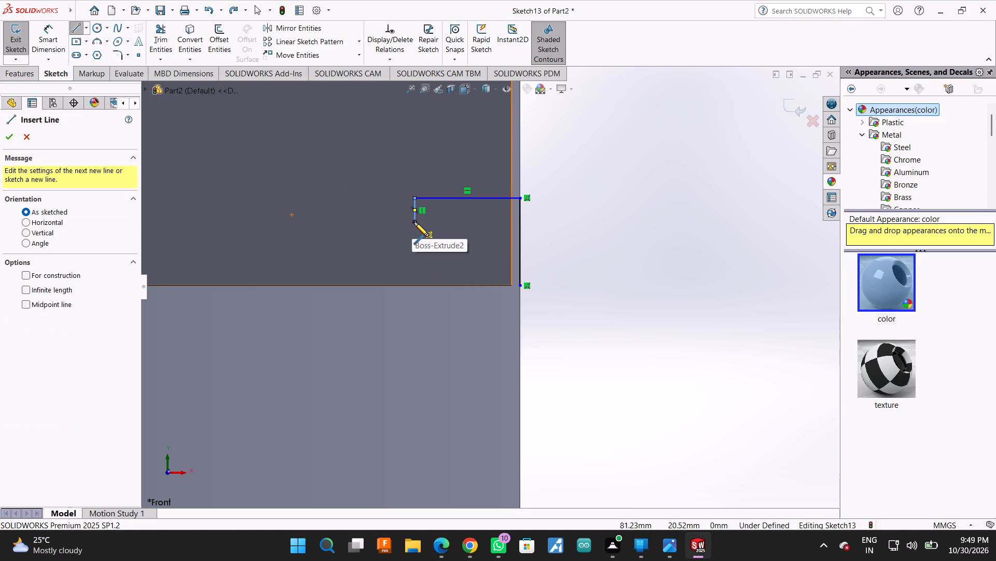
left_click(414, 223)
scroll(520, 293, "up", 3)
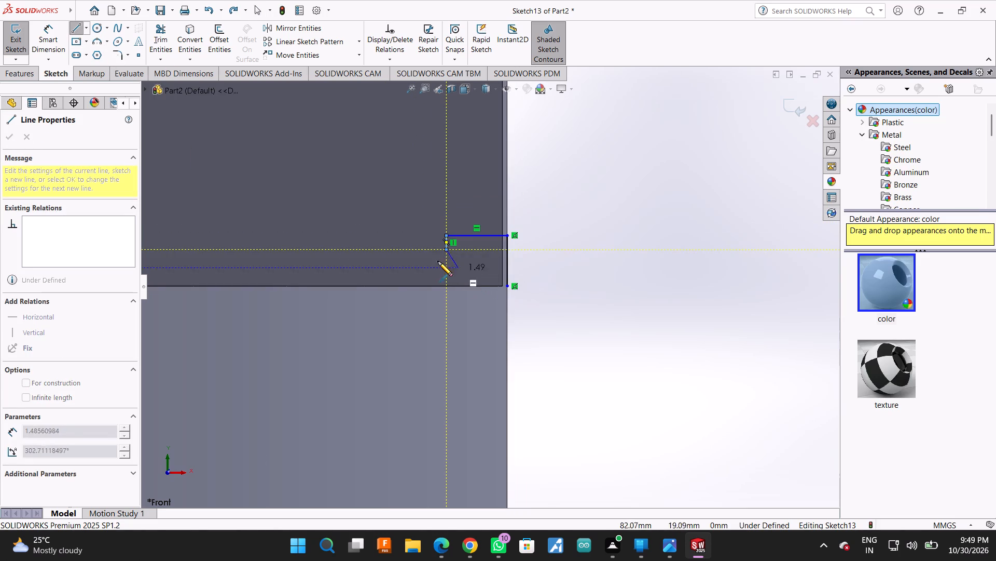
left_click(318, 250)
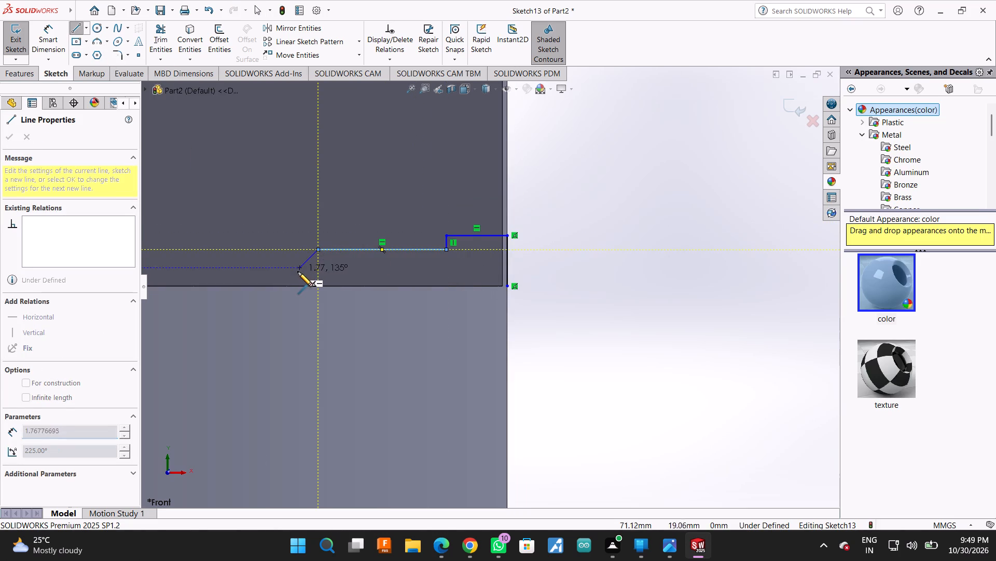
left_click(295, 275)
key("Escape")
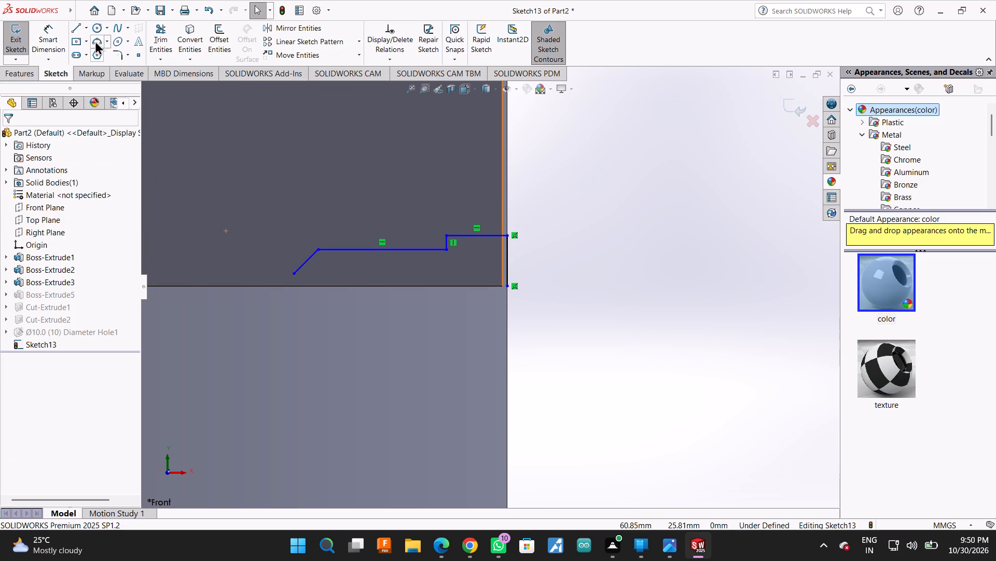
Draw a horizontal construction line about 21 mm long inward from the new profile's base corner at the disc's outer edge.
left_click(74, 27)
left_click(61, 275)
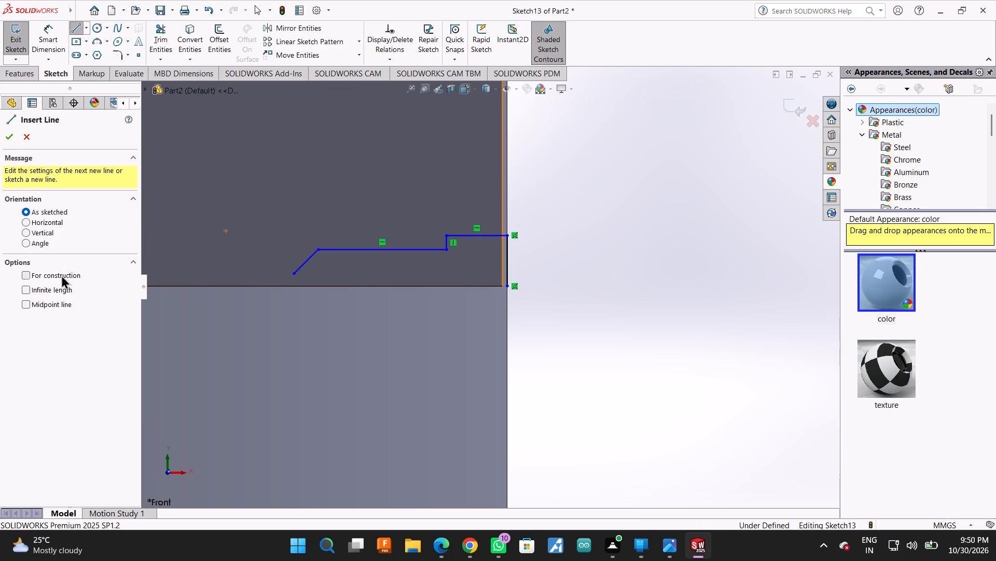
left_click(505, 288)
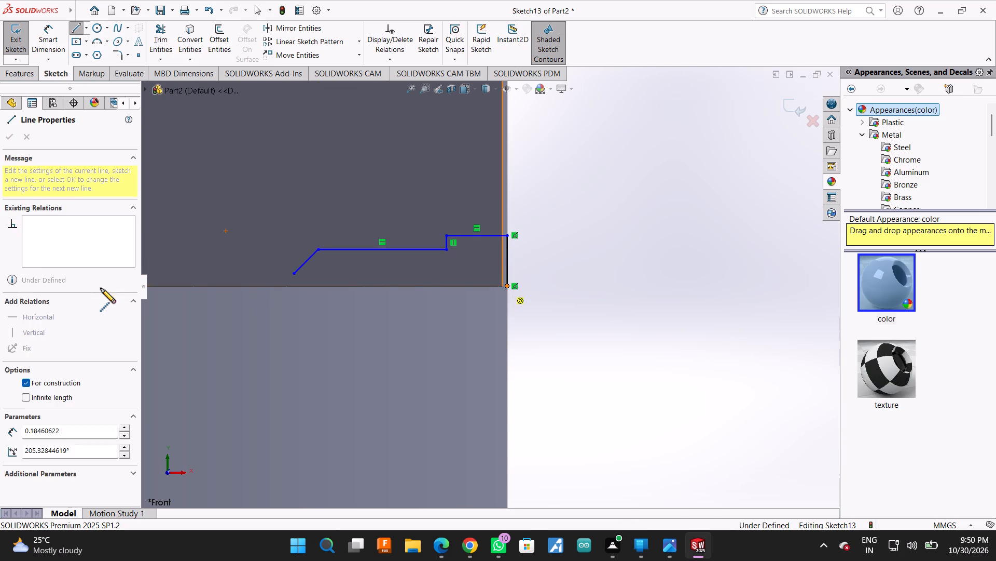
left_click(199, 286)
key("Escape")
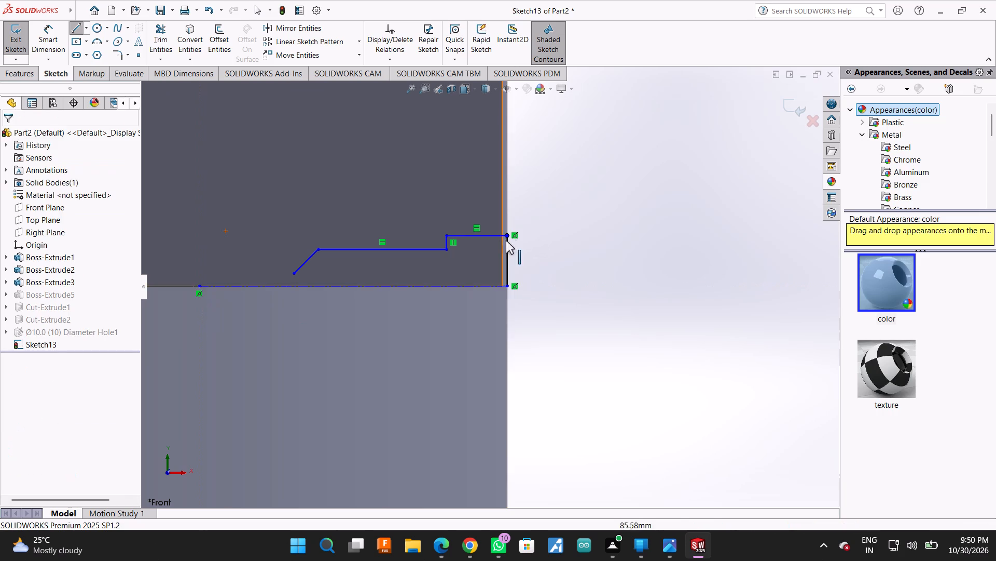
Dimension the profile's diameters about the construction line: 10 mm for the outer step and 5.7 mm for the long shank line.
left_click(45, 27)
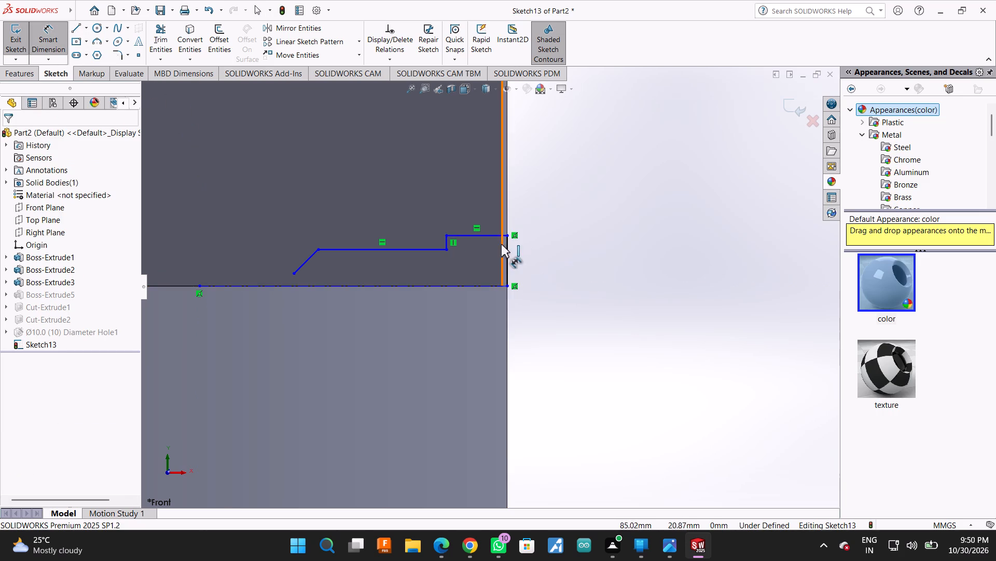
left_click(492, 232)
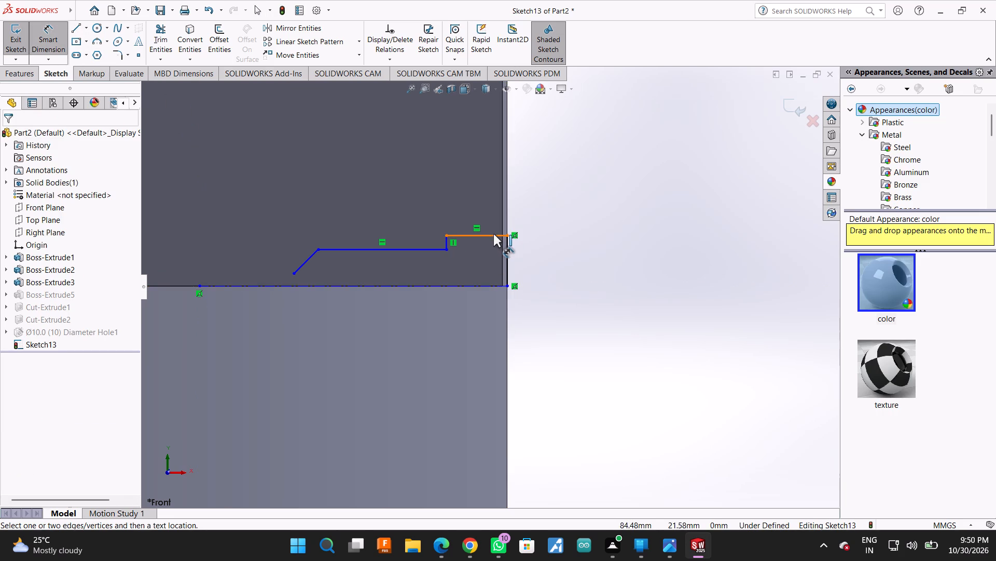
left_click(493, 234)
left_click(492, 286)
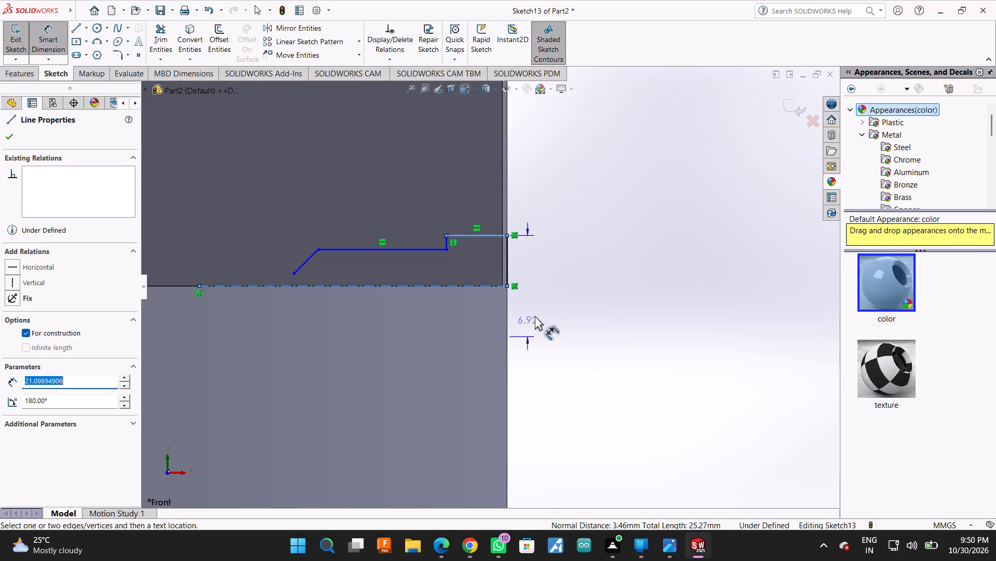
left_click(557, 298)
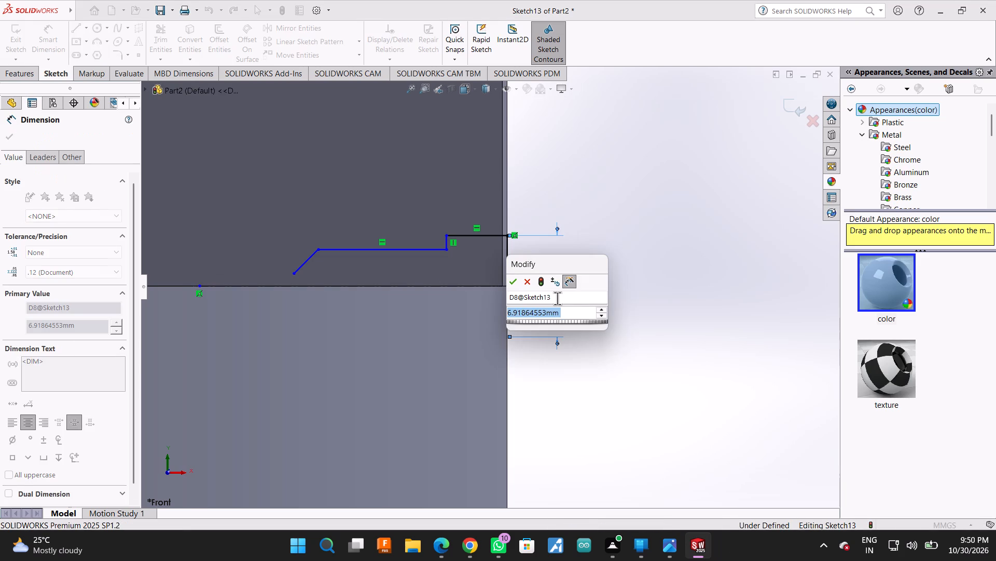
type("10")
key("Return")
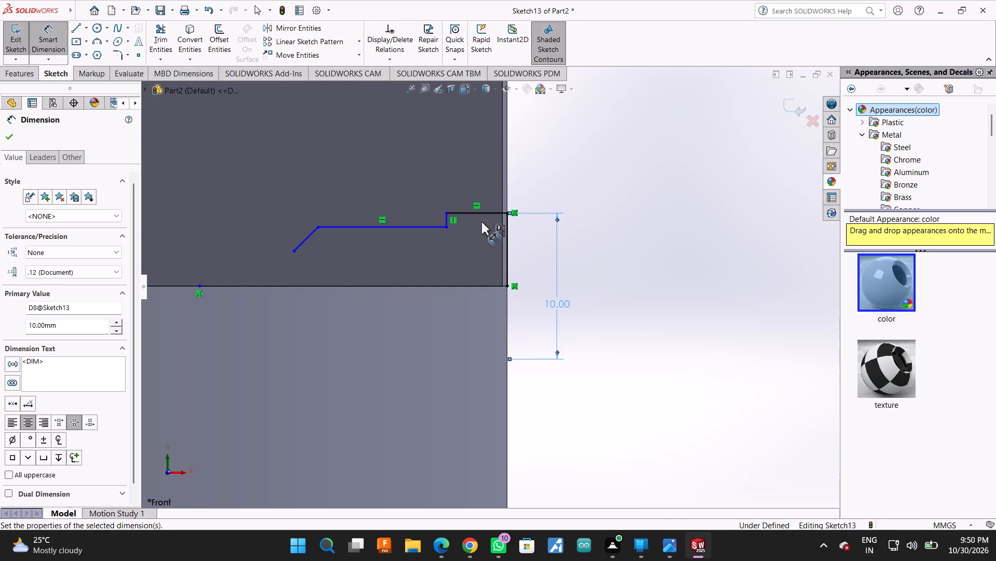
left_click(445, 226)
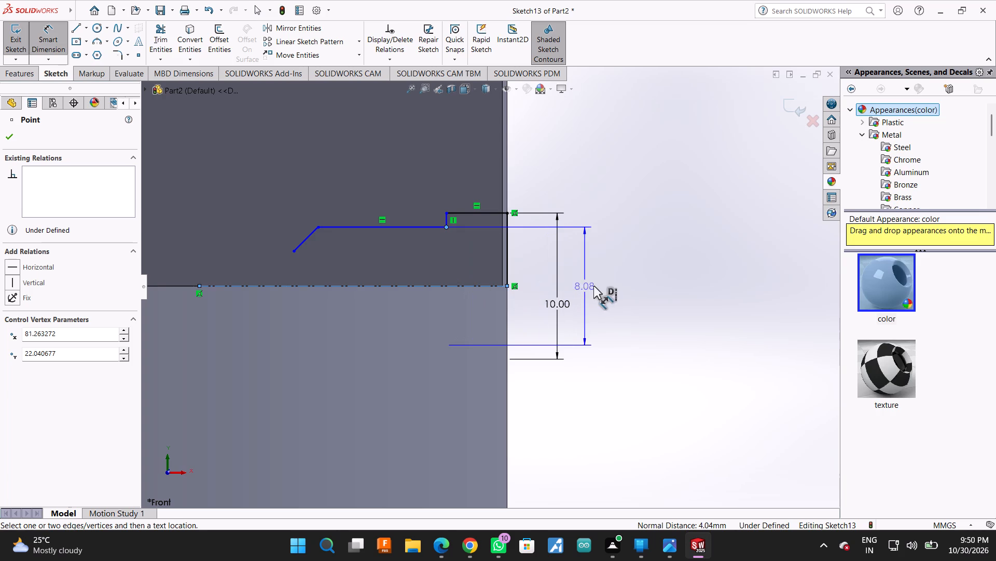
left_click(601, 286)
type("5.7")
key("Return")
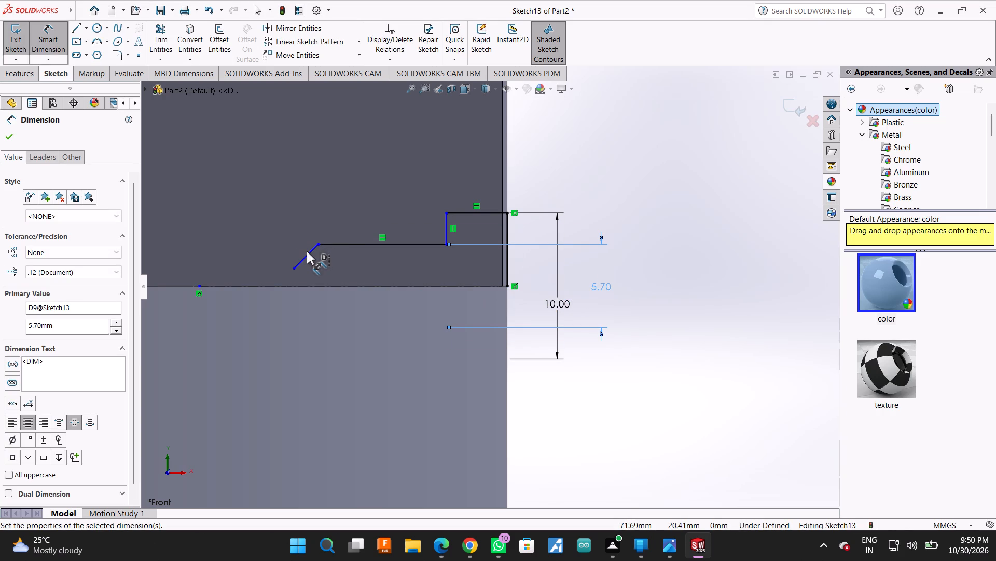
Set the length of the profile's outer 10 mm diameter step to 2 mm.
left_click(460, 212)
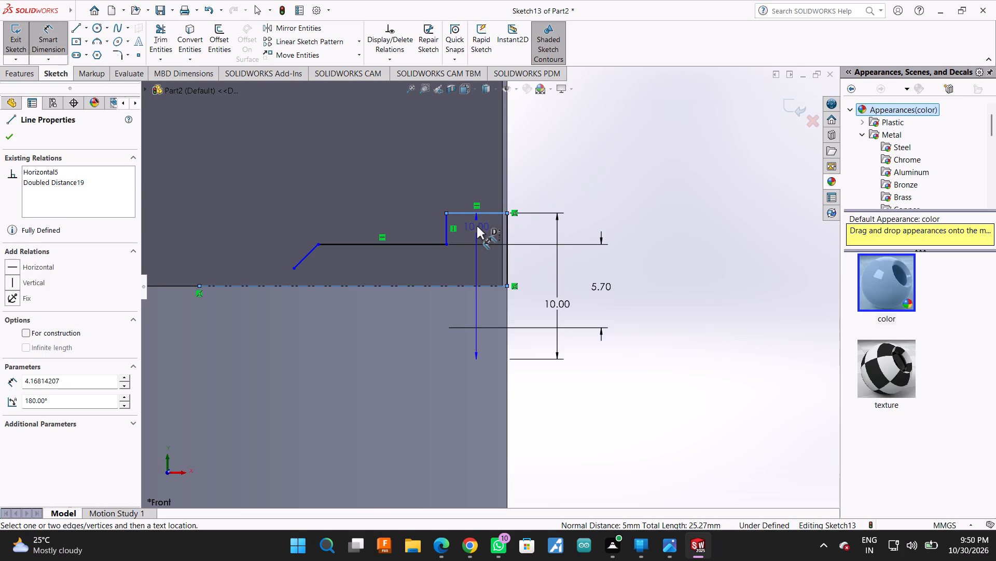
key("Escape")
left_click(479, 172)
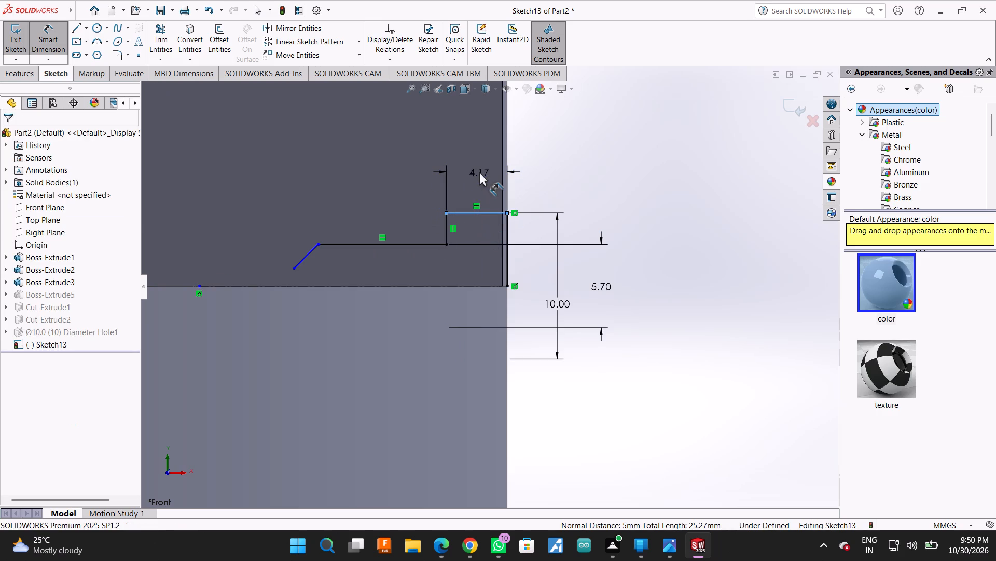
key("2")
key("Return")
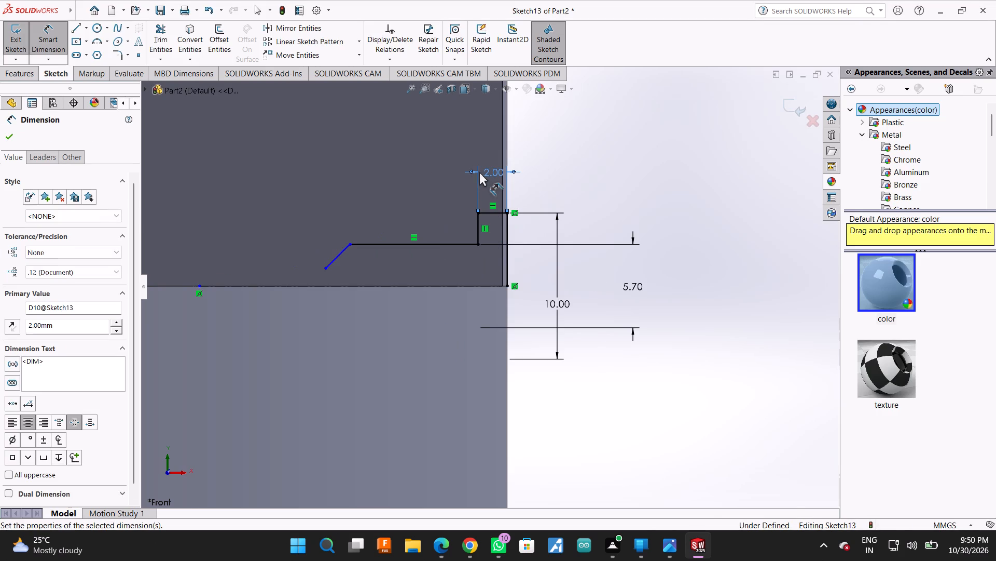
Set the sloping end line's angle to the construction line to 59° and the diameter at its tip to 2.5 mm.
left_click(343, 252)
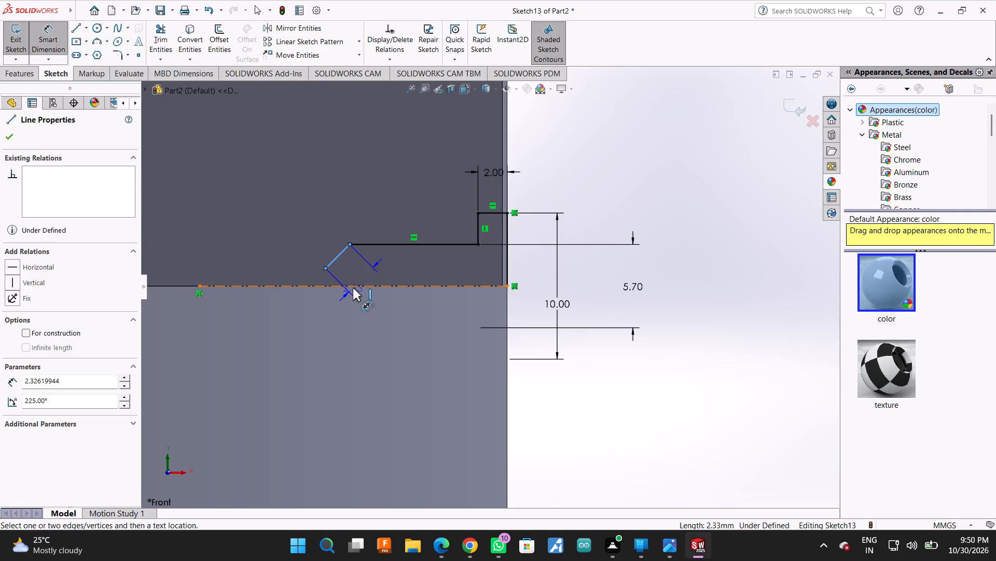
left_click(353, 288)
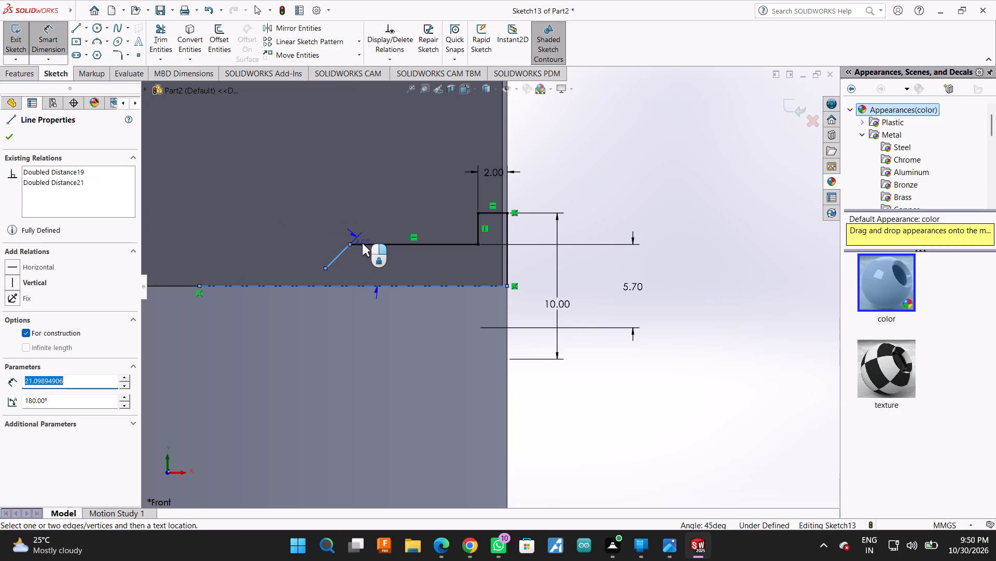
left_click(389, 256)
type("59")
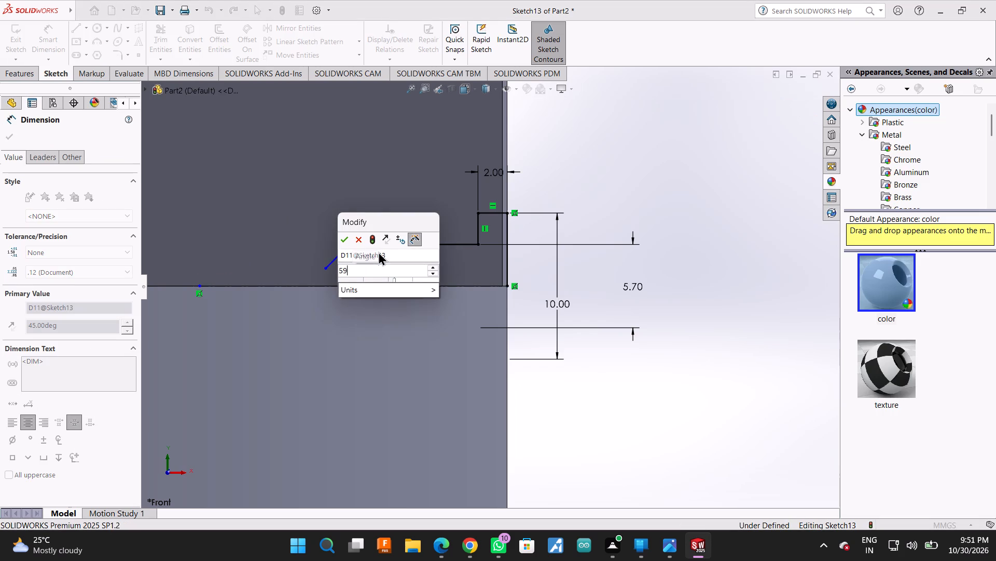
key("Return")
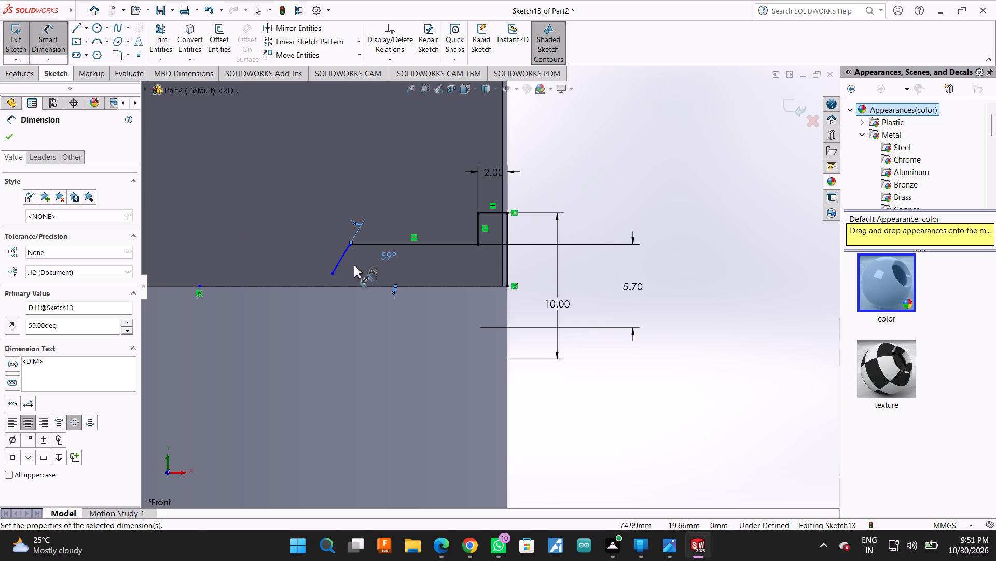
left_click(334, 275)
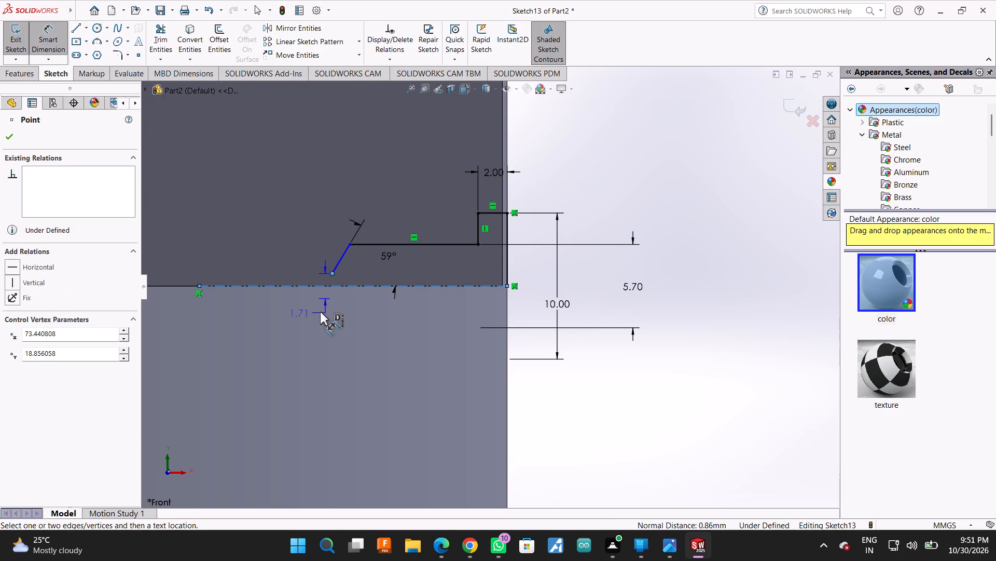
left_click(315, 313)
type("2.5")
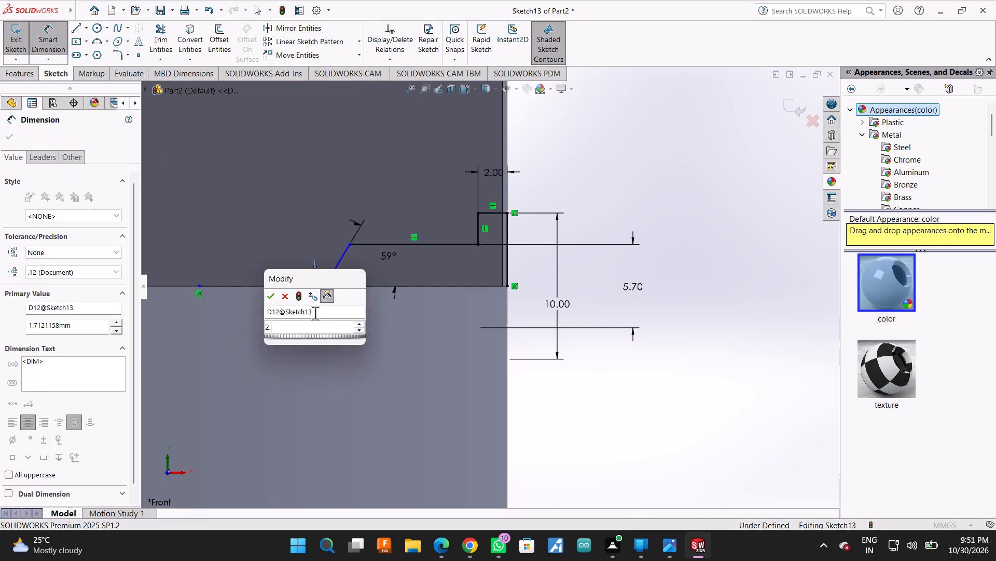
key("Return")
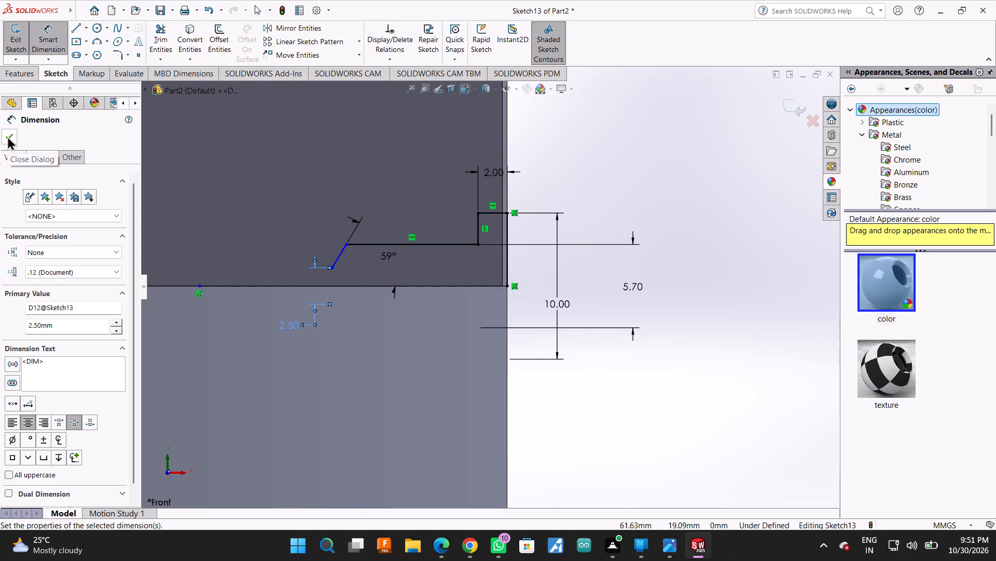
Set the long horizontal shank line's length to 16 mm and finish dimensioning.
left_click(345, 244)
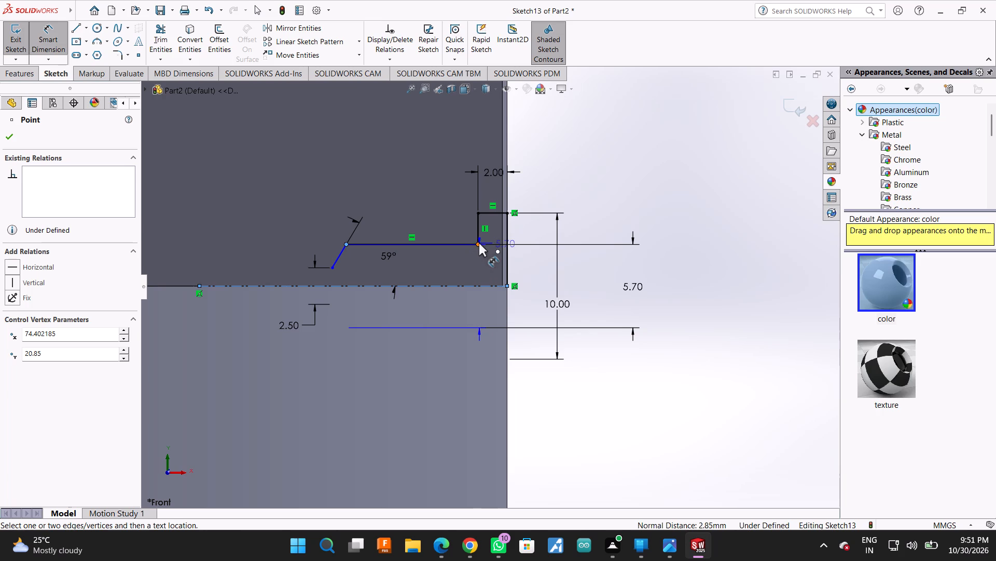
left_click(479, 243)
left_click(432, 334)
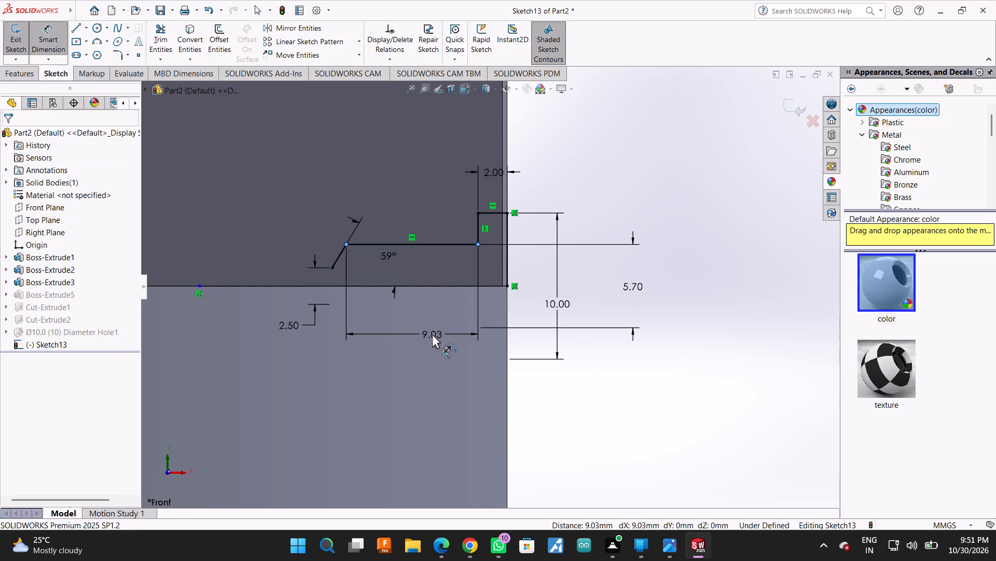
type("16")
key("Return")
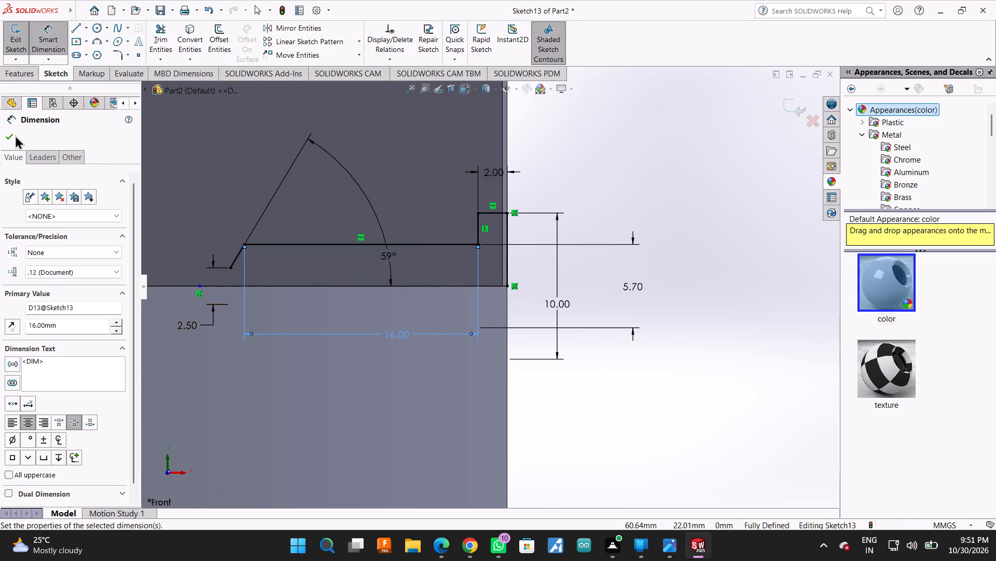
left_click(12, 136)
Draw a horizontal line about 135 mm long across the disc, connecting the tapered tips of the two opposite profiles.
scroll(316, 318, "up", 4)
scroll(268, 254, "up", 3)
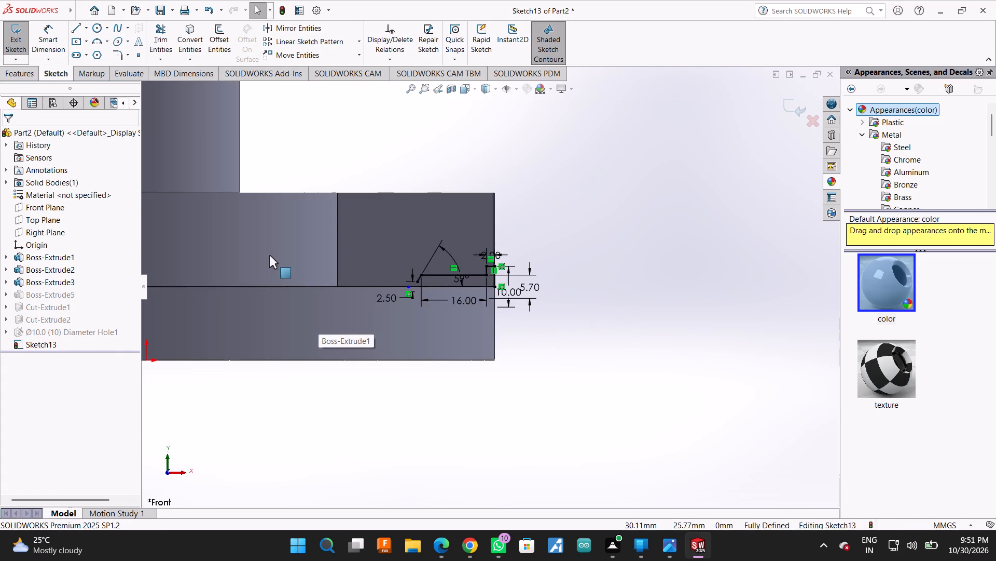
scroll(264, 274, "up", 5)
scroll(249, 279, "down", 2)
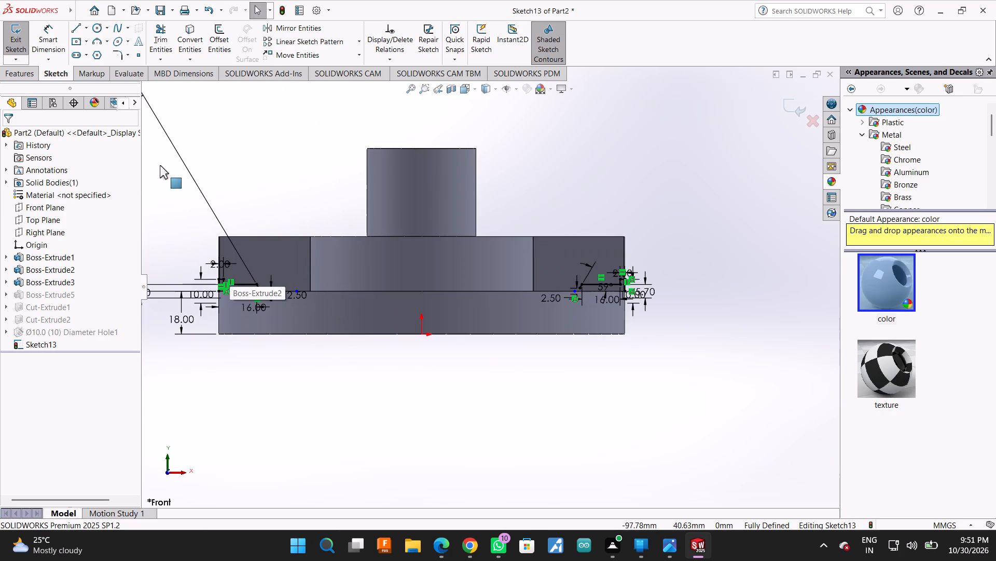
left_click(75, 23)
scroll(362, 239, "down", 2)
scroll(252, 322, "down", 4)
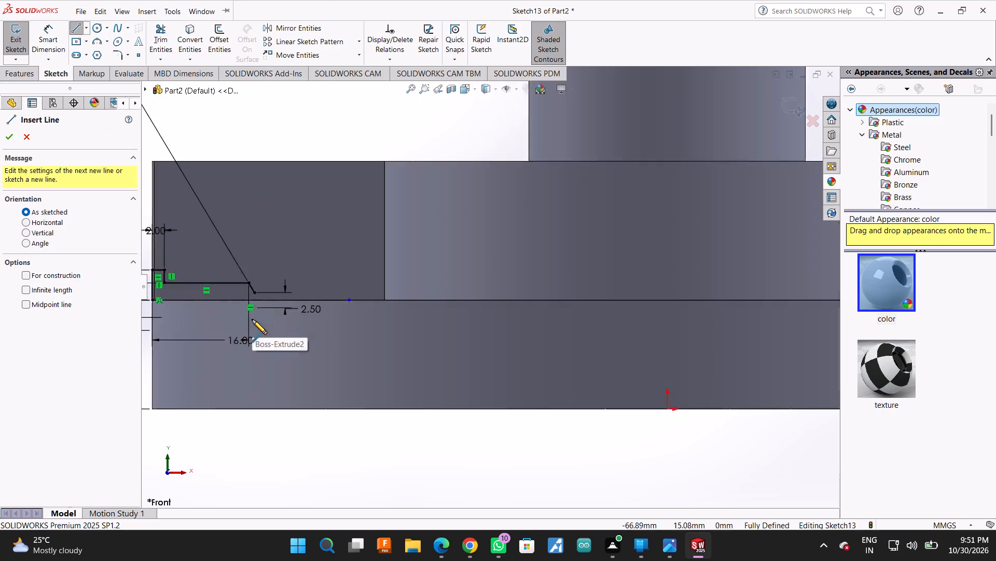
scroll(252, 319, "down", 1)
left_click(270, 268)
scroll(260, 290, "up", 5)
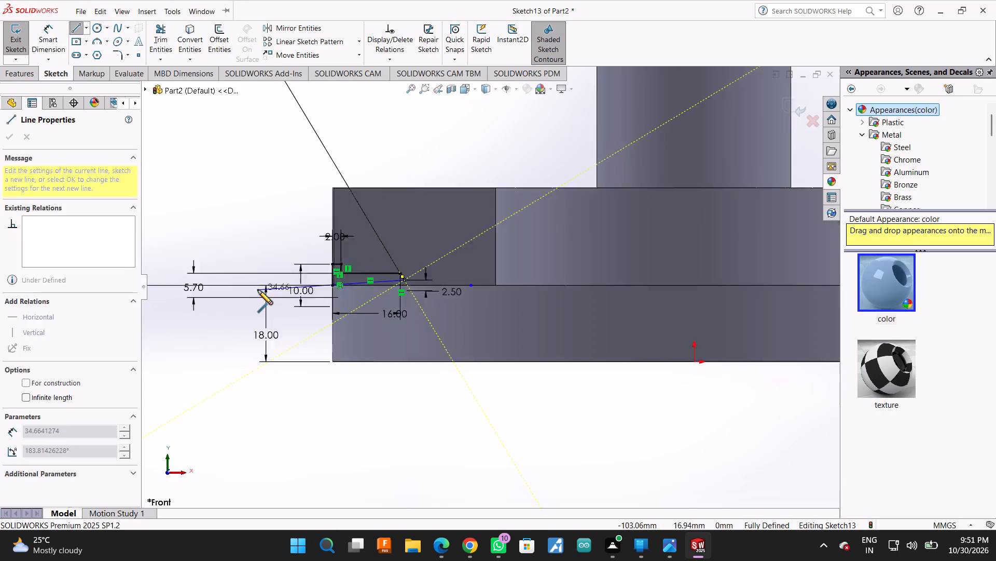
scroll(258, 290, "up", 4)
scroll(642, 289, "down", 9)
scroll(550, 276, "down", 7)
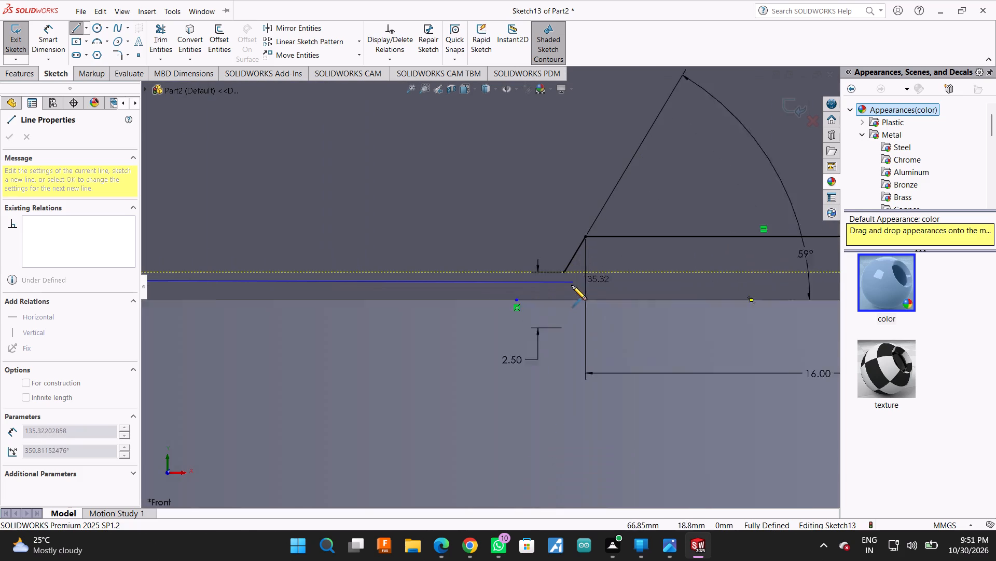
left_click(560, 272)
scroll(578, 287, "up", 2)
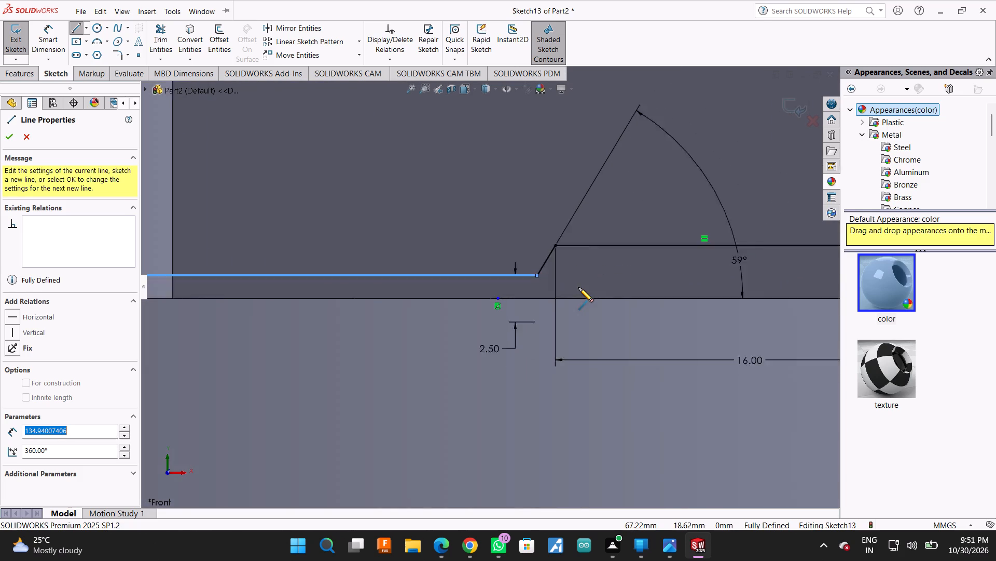
scroll(578, 287, "up", 6)
scroll(177, 254, "down", 1)
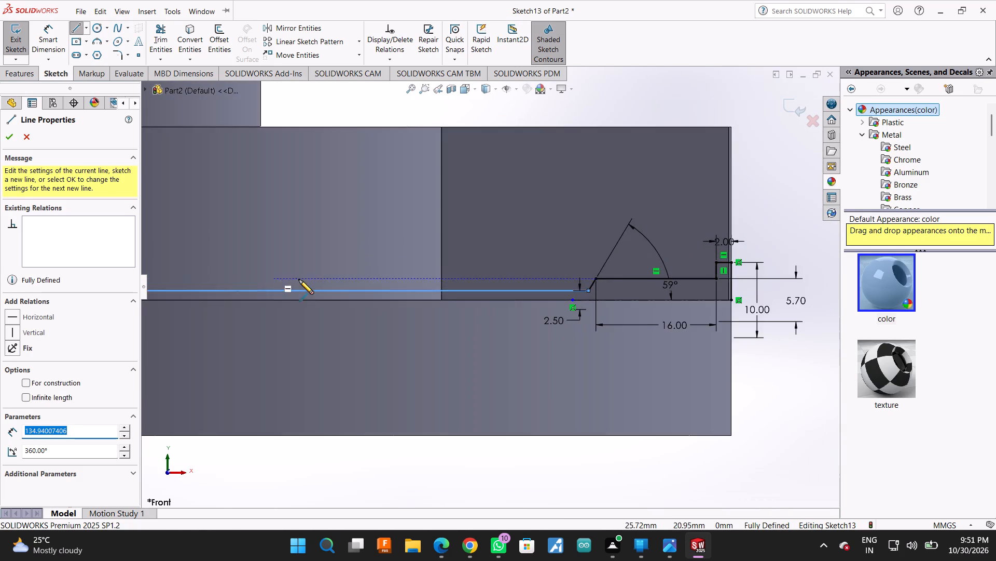
scroll(302, 279, "up", 5)
scroll(233, 286, "up", 3)
scroll(219, 298, "down", 1)
scroll(420, 295, "down", 2)
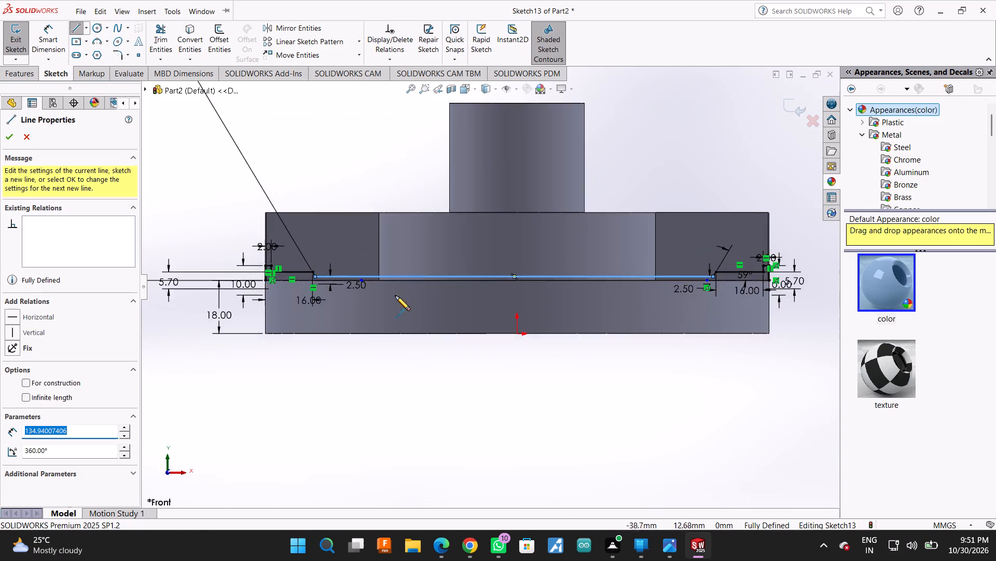
scroll(395, 296, "down", 3)
left_click(88, 33)
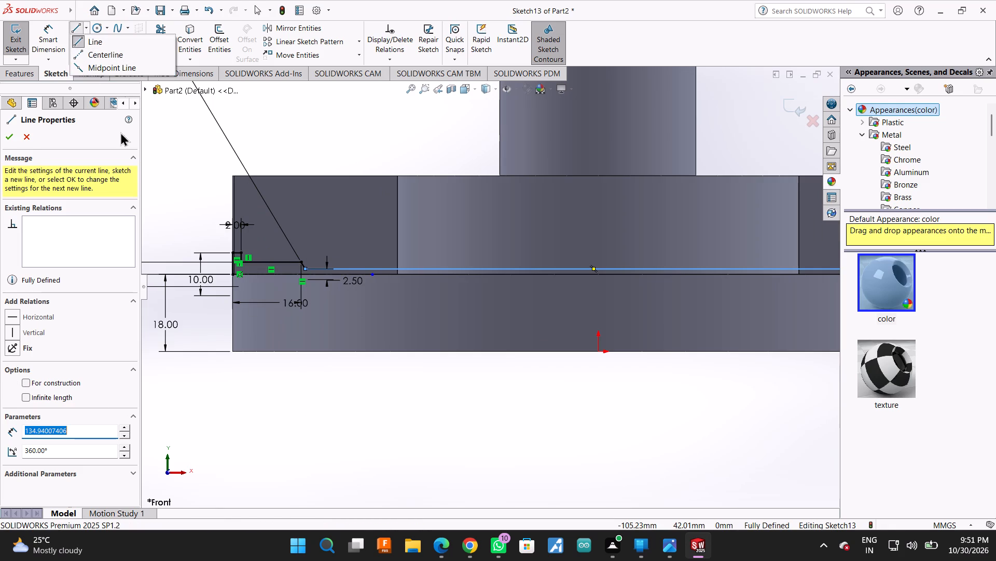
left_click(12, 136)
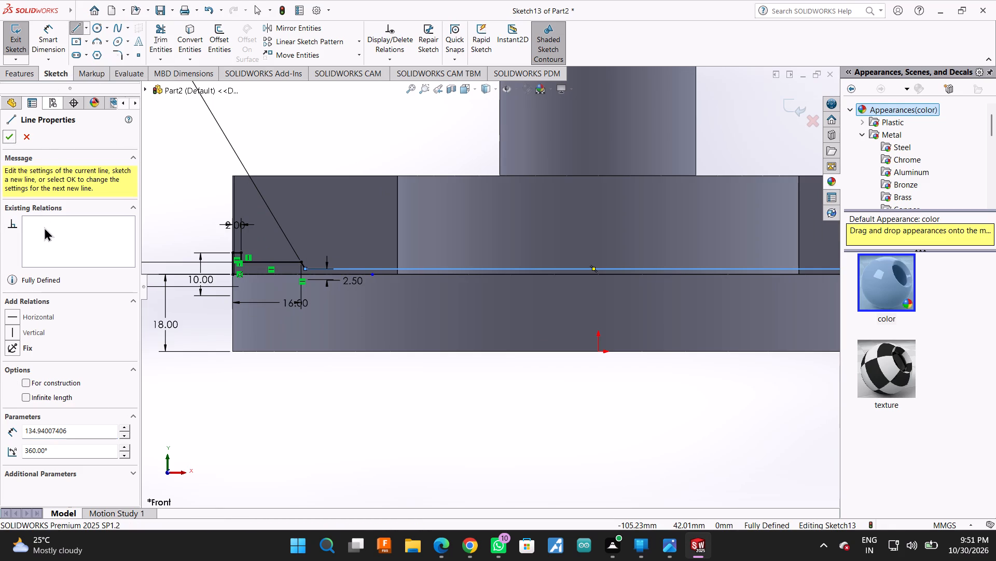
left_click(7, 136)
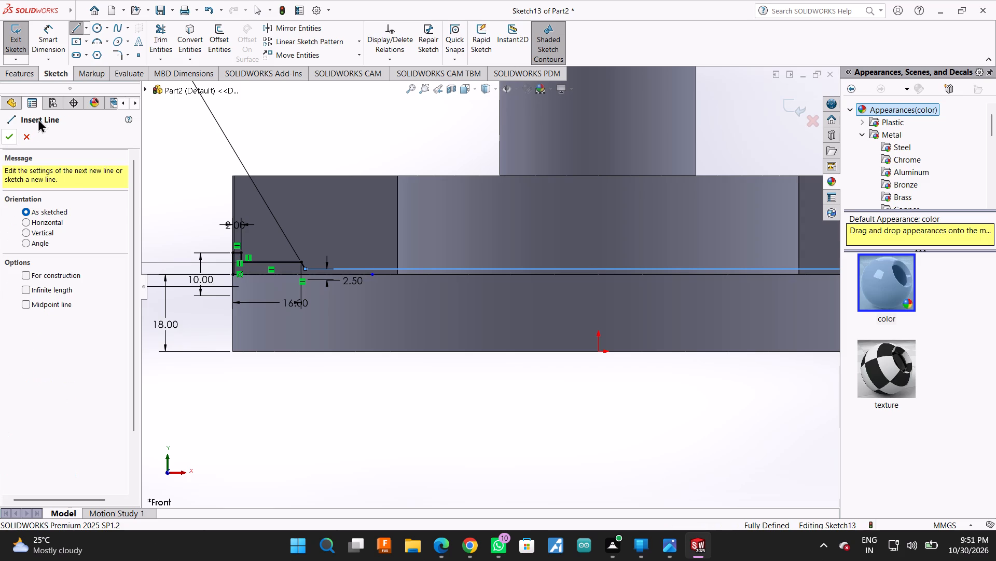
left_click(7, 133)
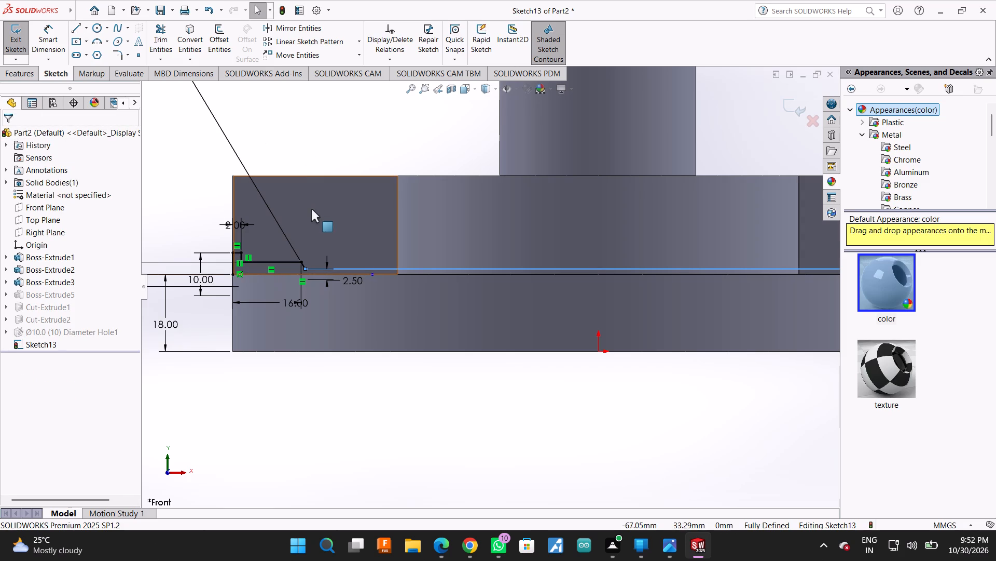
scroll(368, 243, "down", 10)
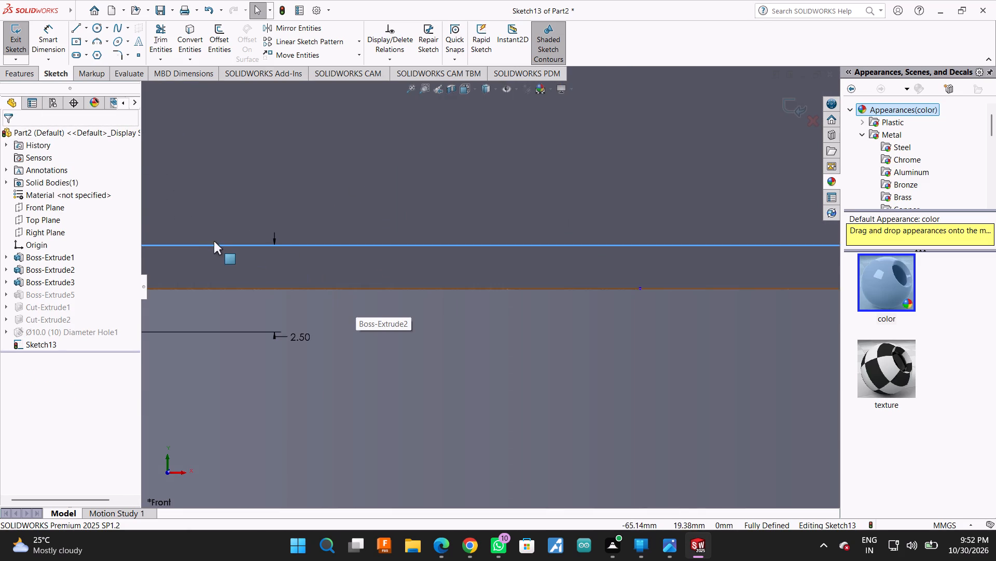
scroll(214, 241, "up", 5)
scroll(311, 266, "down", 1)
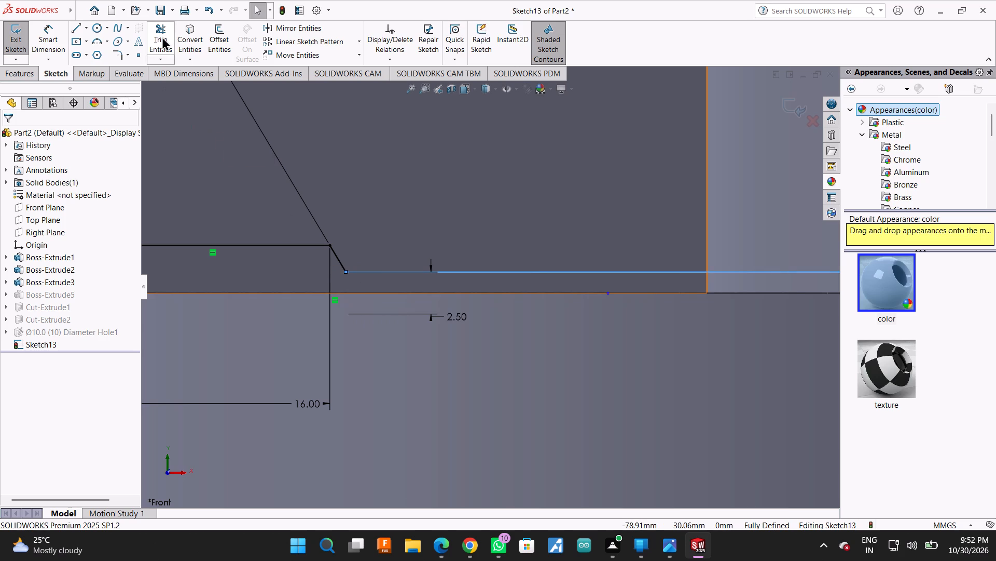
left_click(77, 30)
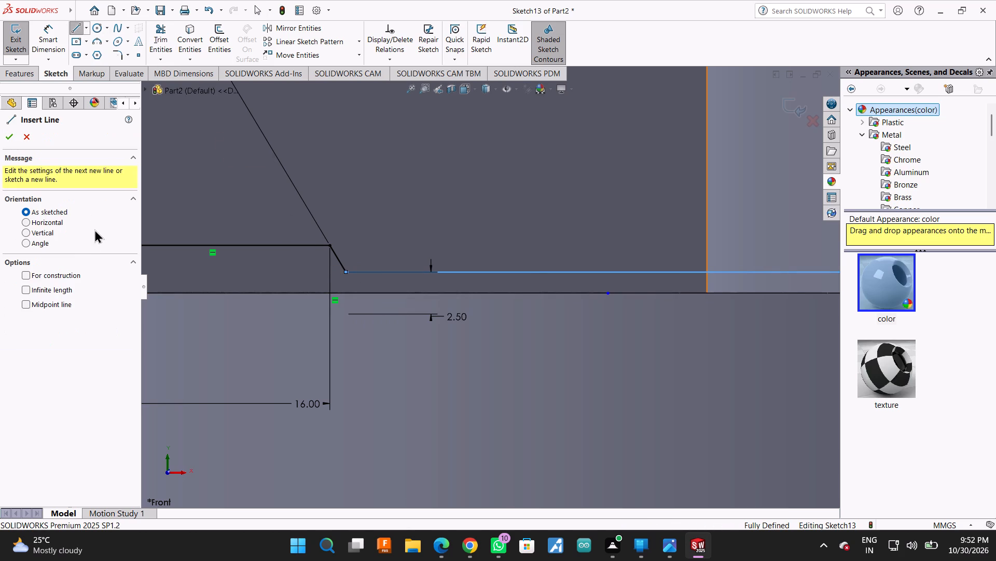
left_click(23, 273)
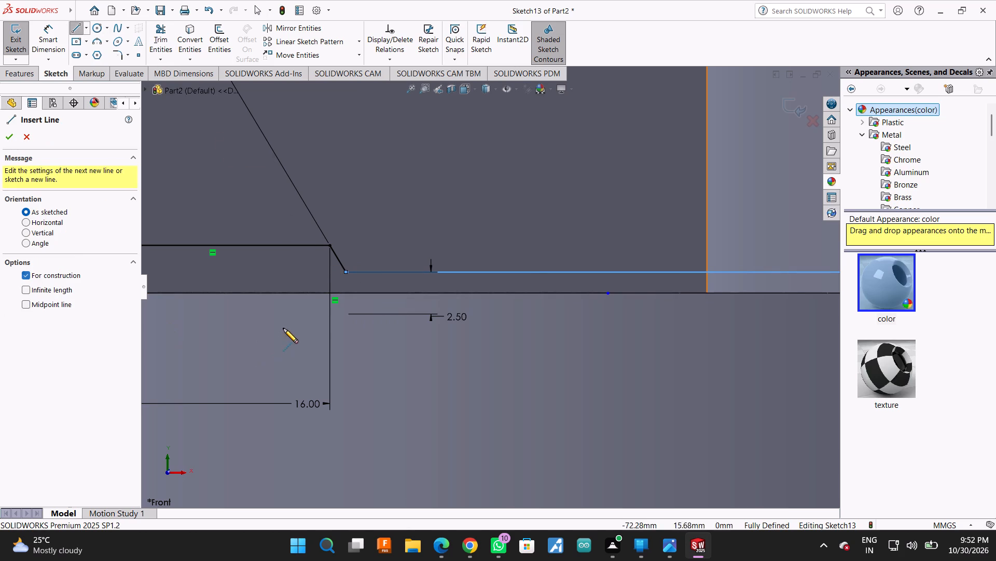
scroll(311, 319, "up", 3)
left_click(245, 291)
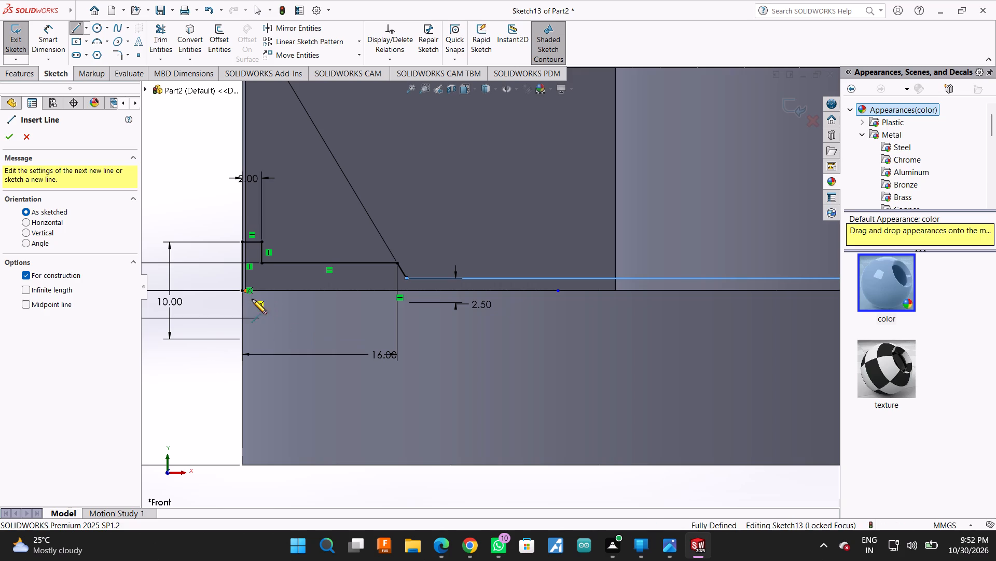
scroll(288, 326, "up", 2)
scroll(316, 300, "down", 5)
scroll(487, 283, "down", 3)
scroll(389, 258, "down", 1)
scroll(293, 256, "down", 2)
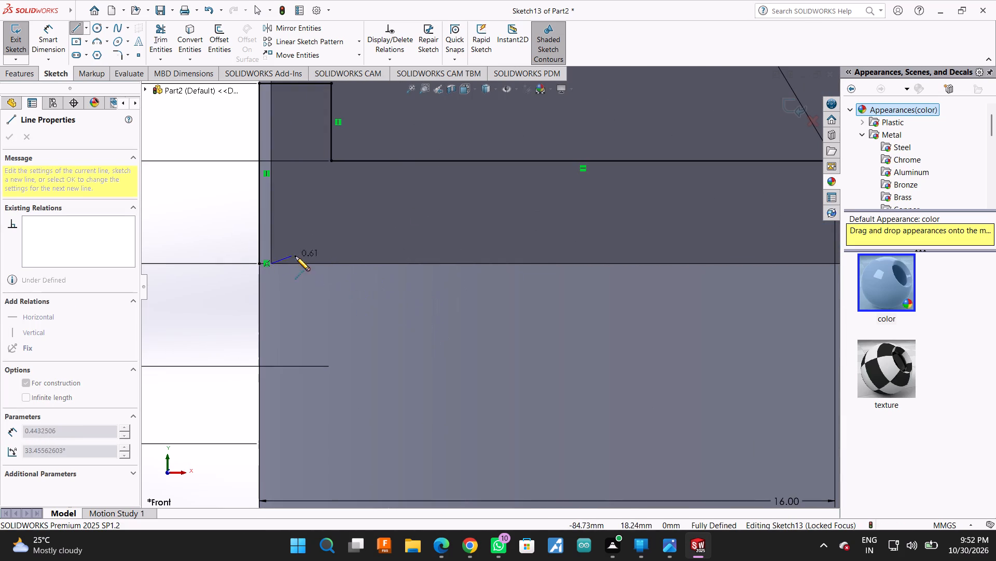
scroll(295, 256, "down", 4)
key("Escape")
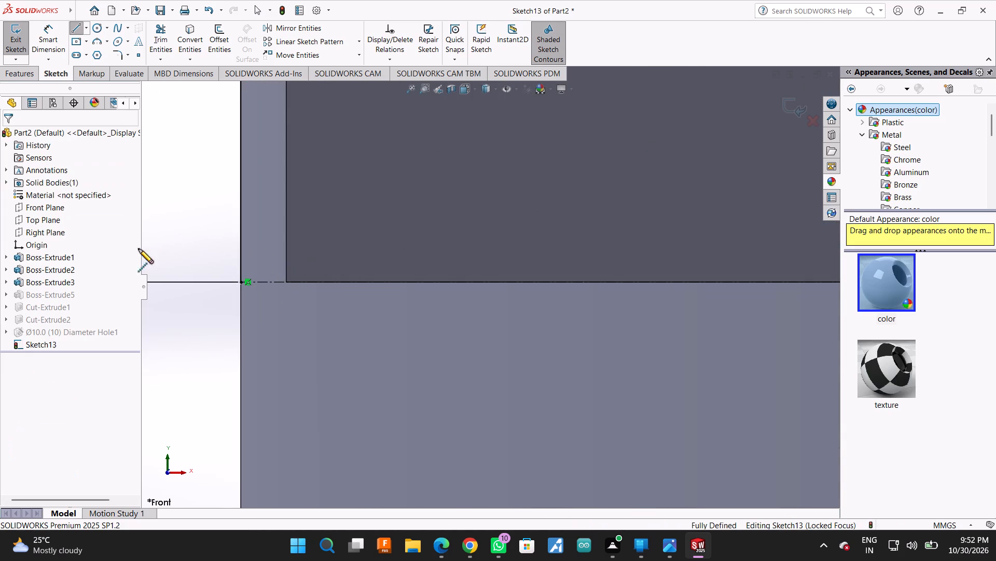
Draw a horizontal construction centreline about 170 mm long across the disc, joining the axis endpoints of both profiles at its outer edges.
left_click(77, 31)
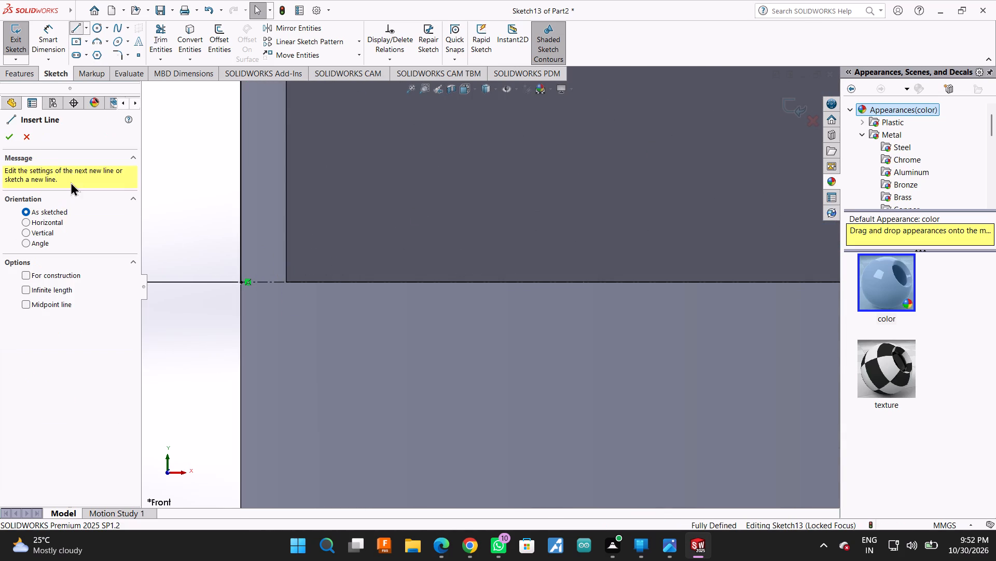
left_click(53, 273)
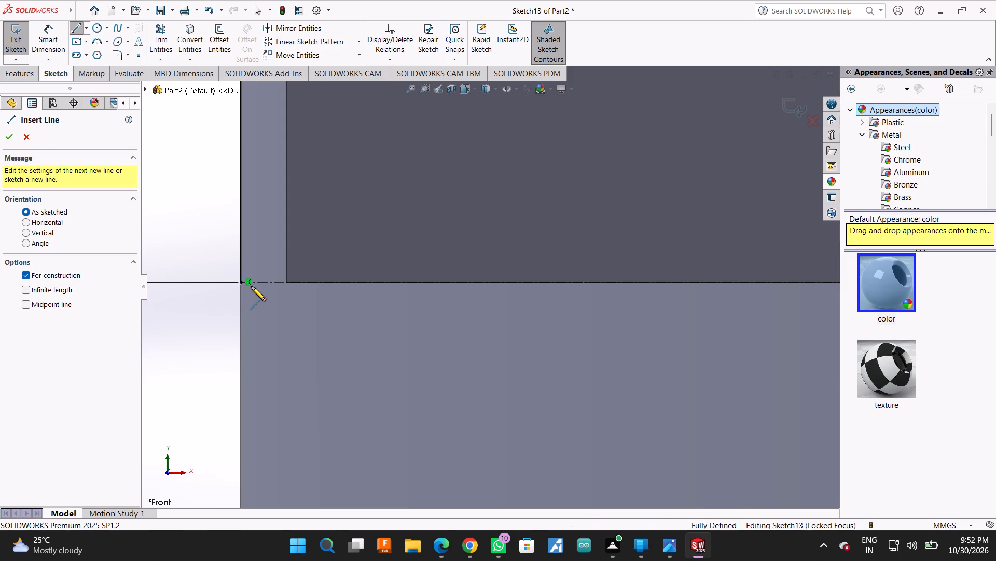
left_click(243, 283)
scroll(138, 297, "up", 7)
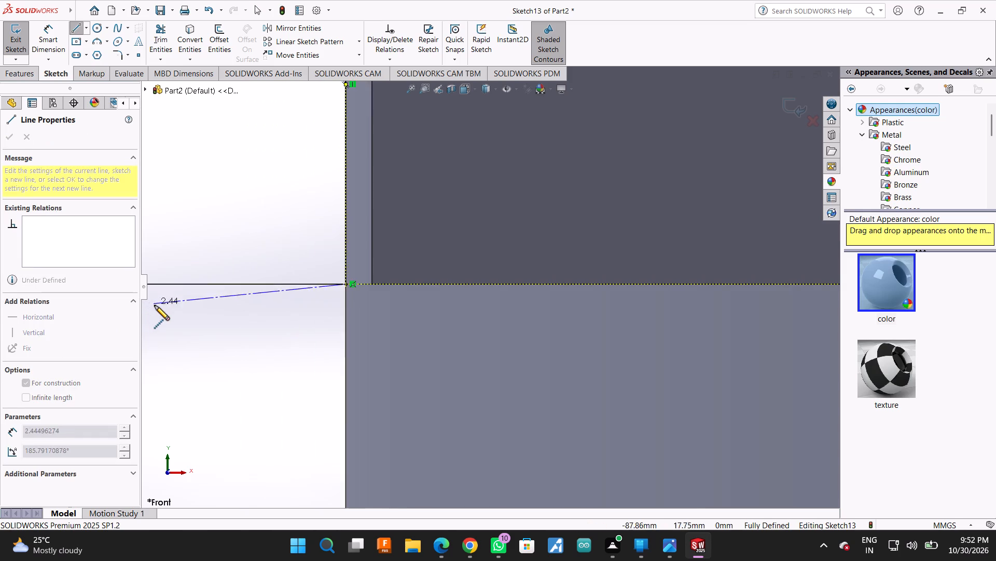
scroll(155, 305, "up", 9)
scroll(224, 328, "up", 3)
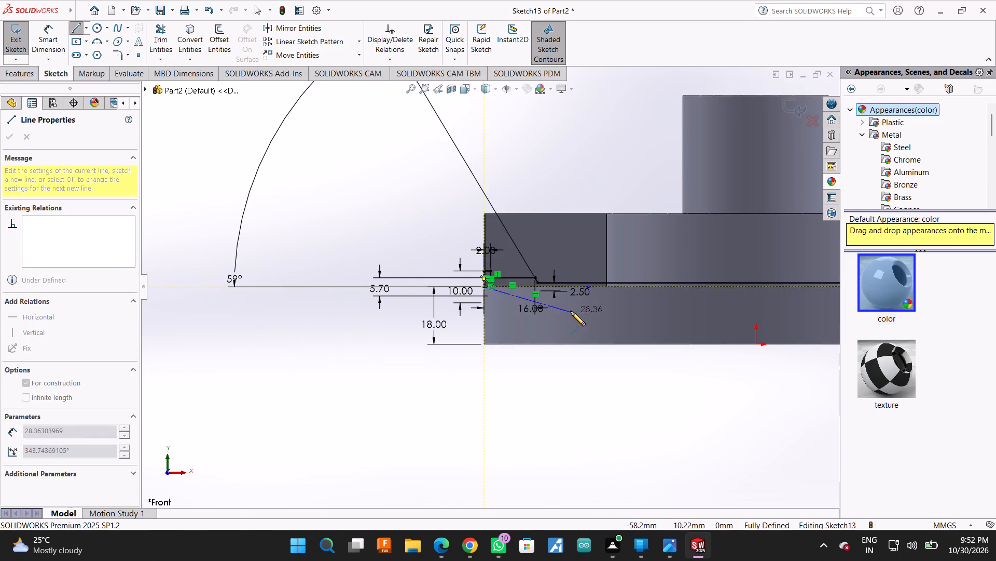
scroll(571, 311, "up", 3)
scroll(753, 274, "down", 10)
scroll(711, 319, "down", 3)
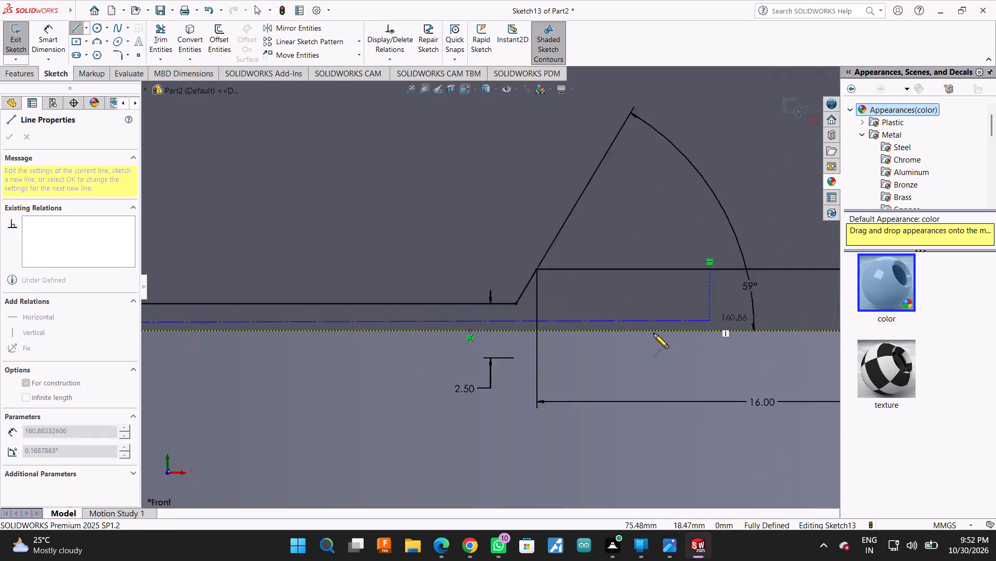
scroll(654, 333, "down", 1)
scroll(555, 334, "up", 6)
scroll(613, 321, "down", 5)
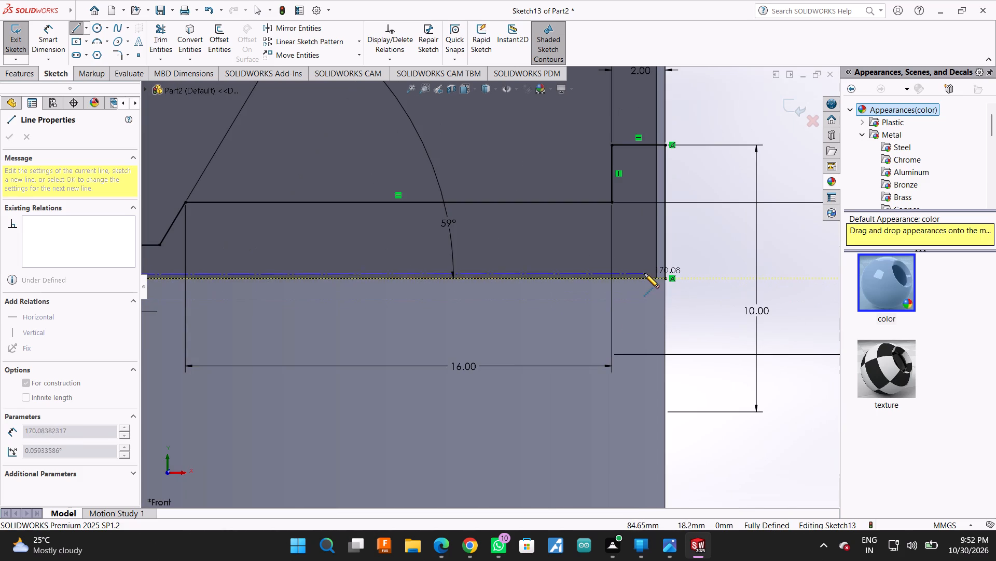
left_click(662, 278)
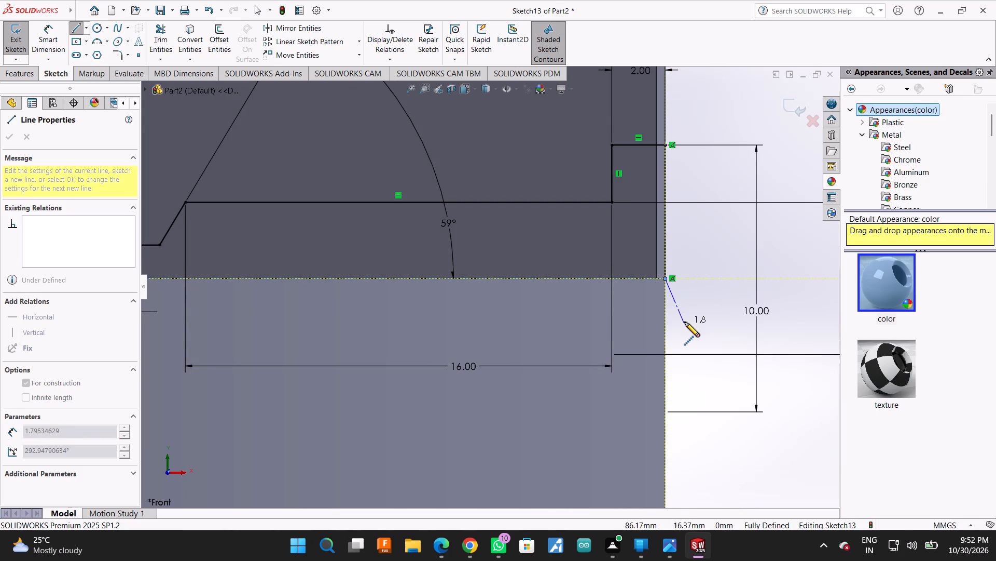
key("Escape")
scroll(724, 325, "up", 4)
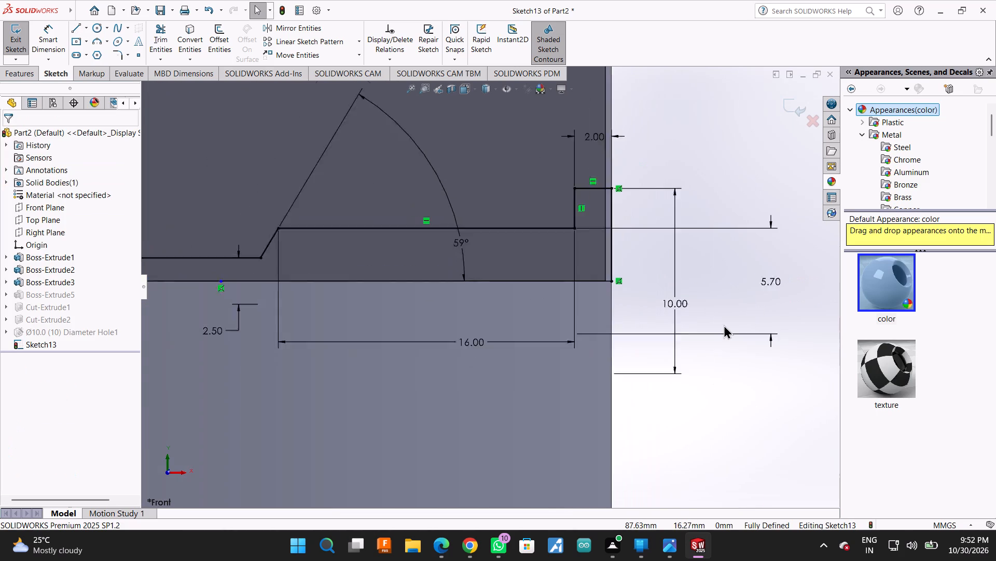
scroll(724, 325, "up", 10)
scroll(446, 303, "up", 2)
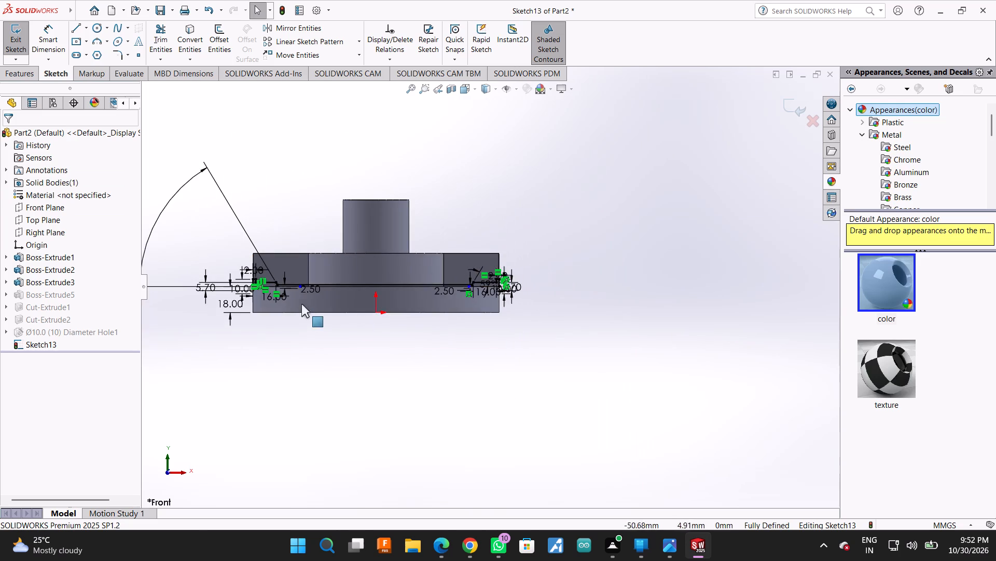
scroll(287, 290, "down", 2)
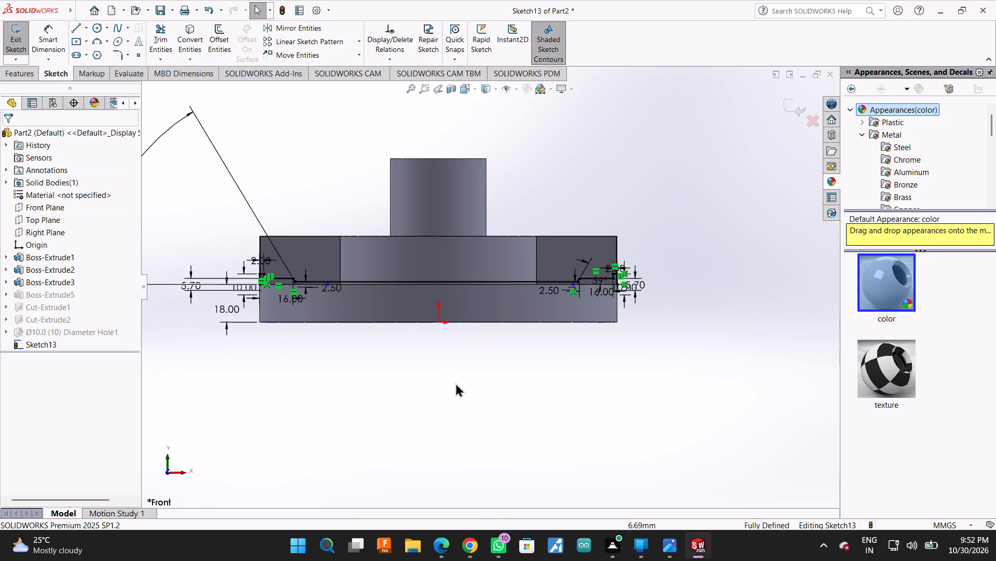
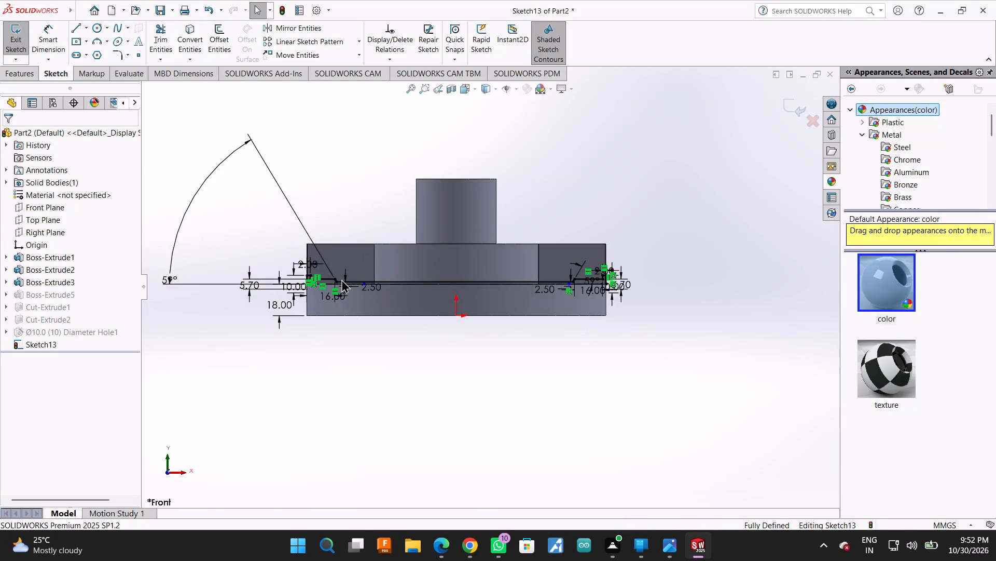
Examine the completed sketch of both stepped profiles and the construction centreline across the disc.
scroll(339, 278, "down", 3)
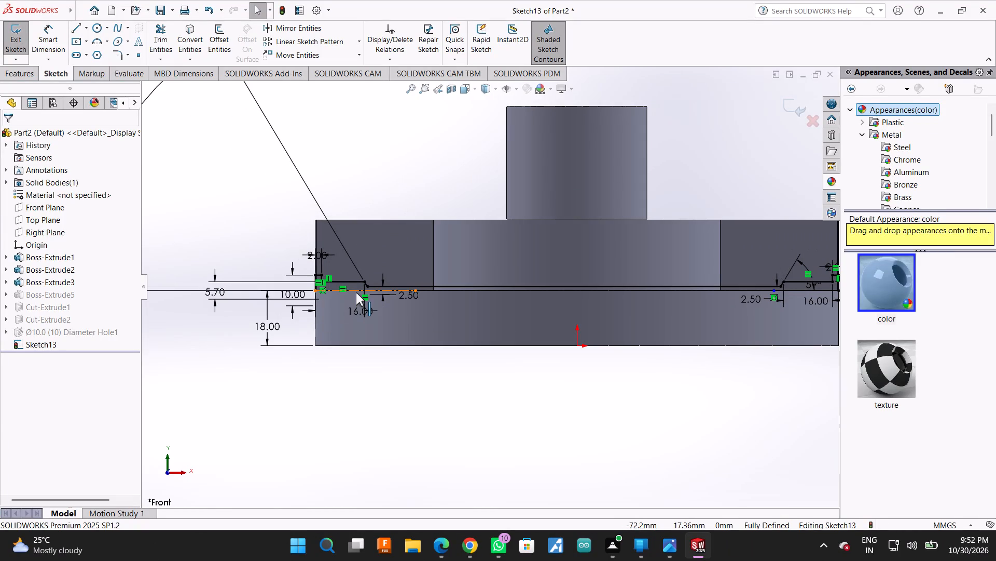
scroll(356, 292, "up", 1)
scroll(397, 210, "up", 1)
scroll(445, 228, "up", 2)
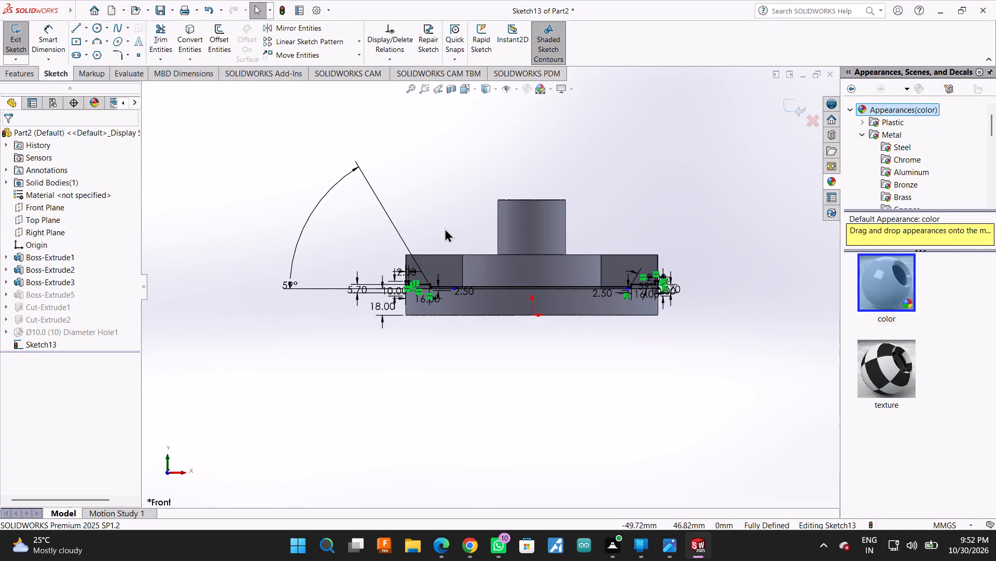
scroll(445, 228, "down", 3)
scroll(522, 379, "up", 2)
scroll(685, 288, "down", 2)
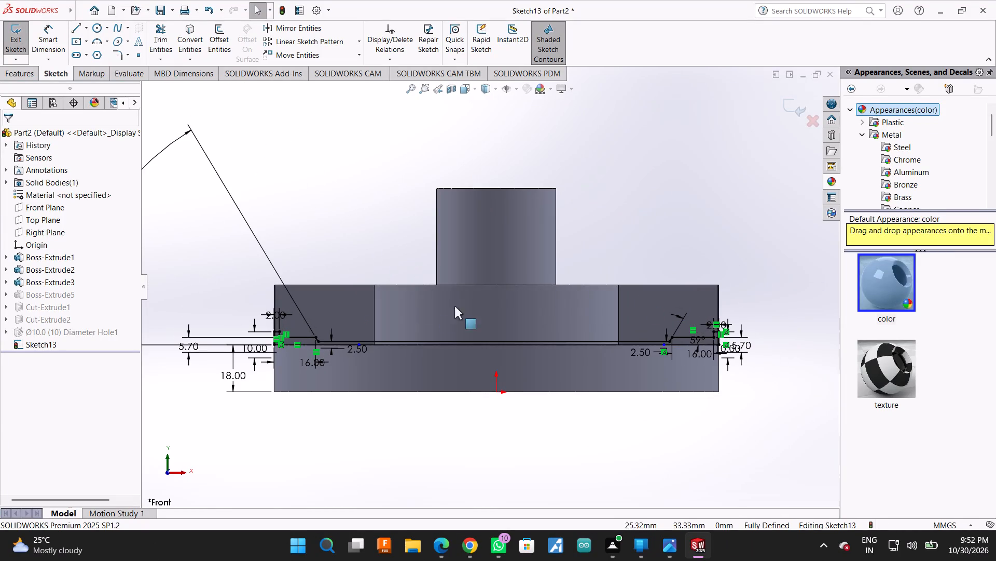
scroll(282, 349, "down", 1)
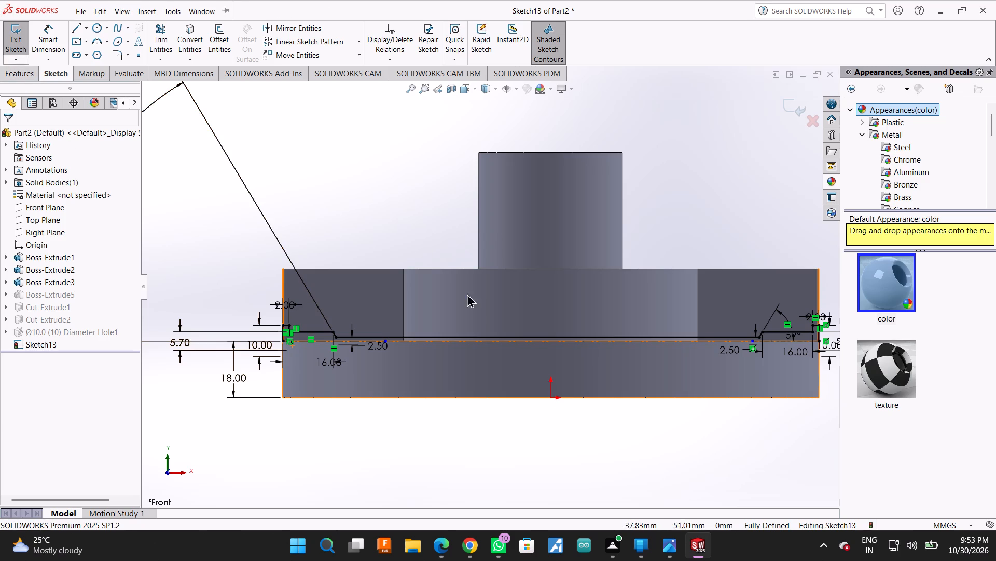
left_click(702, 183)
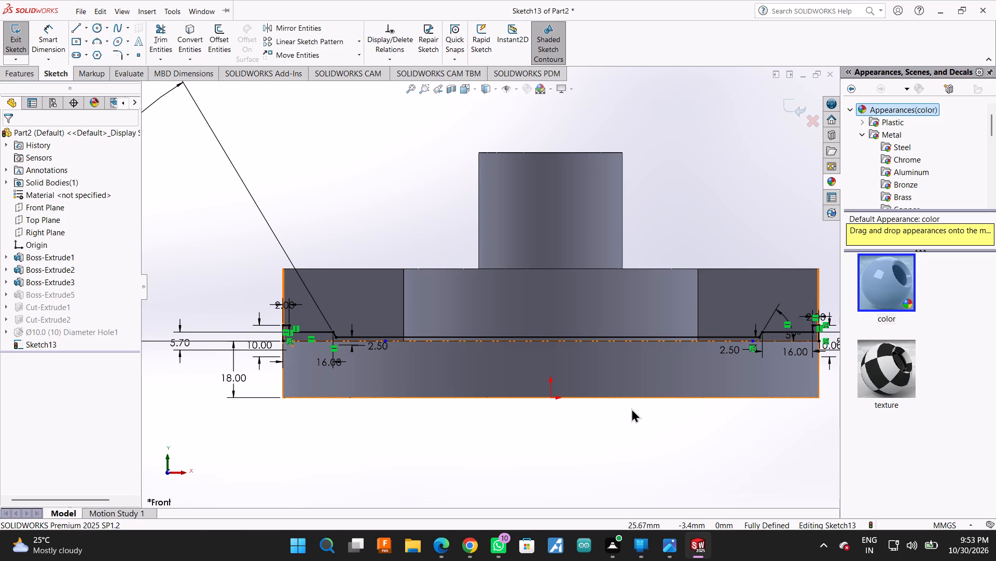
scroll(632, 389, "up", 1)
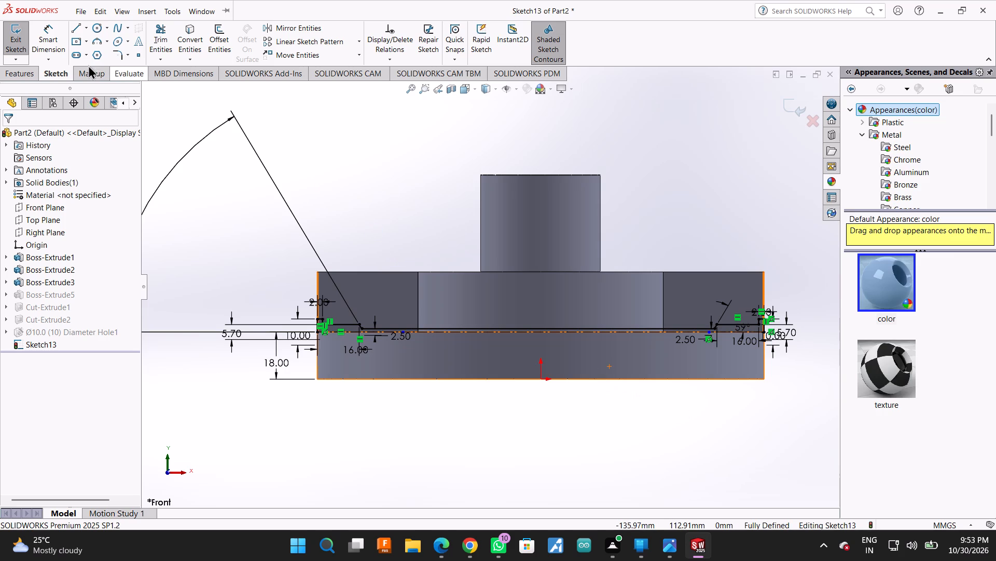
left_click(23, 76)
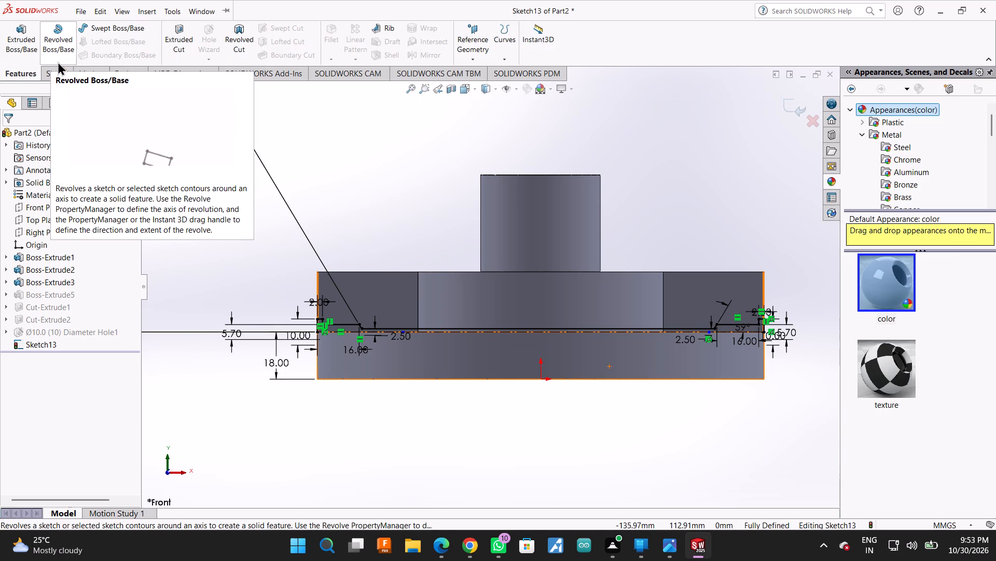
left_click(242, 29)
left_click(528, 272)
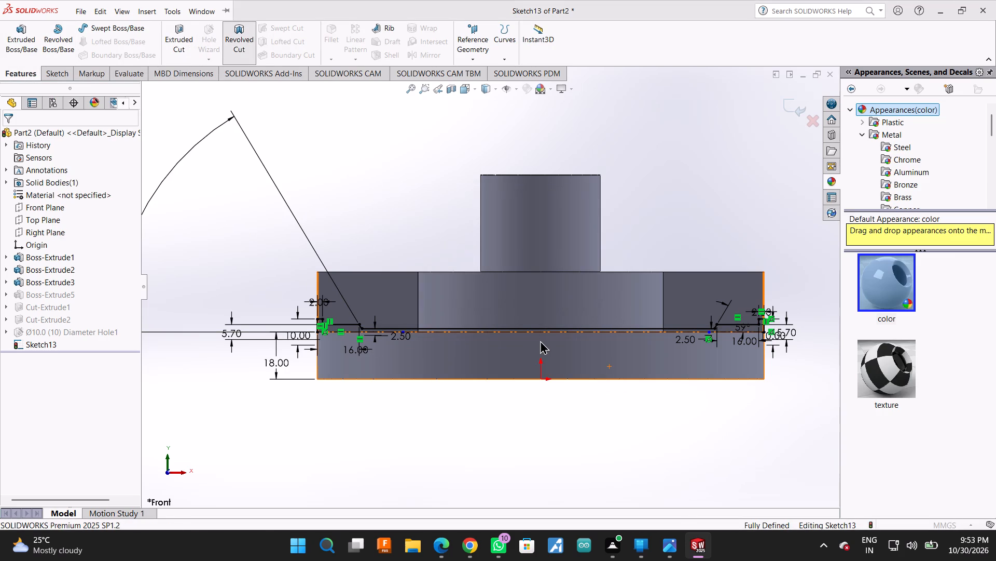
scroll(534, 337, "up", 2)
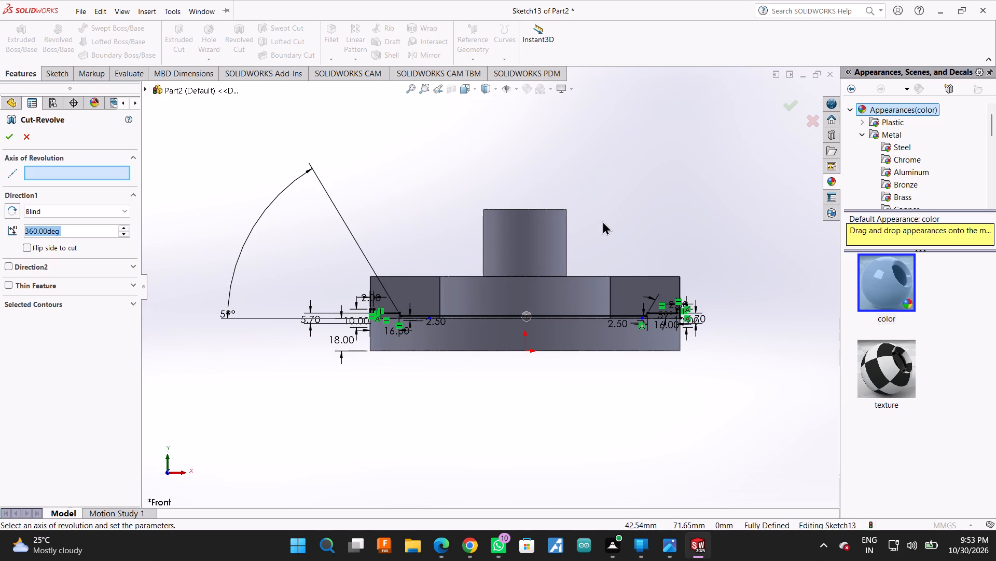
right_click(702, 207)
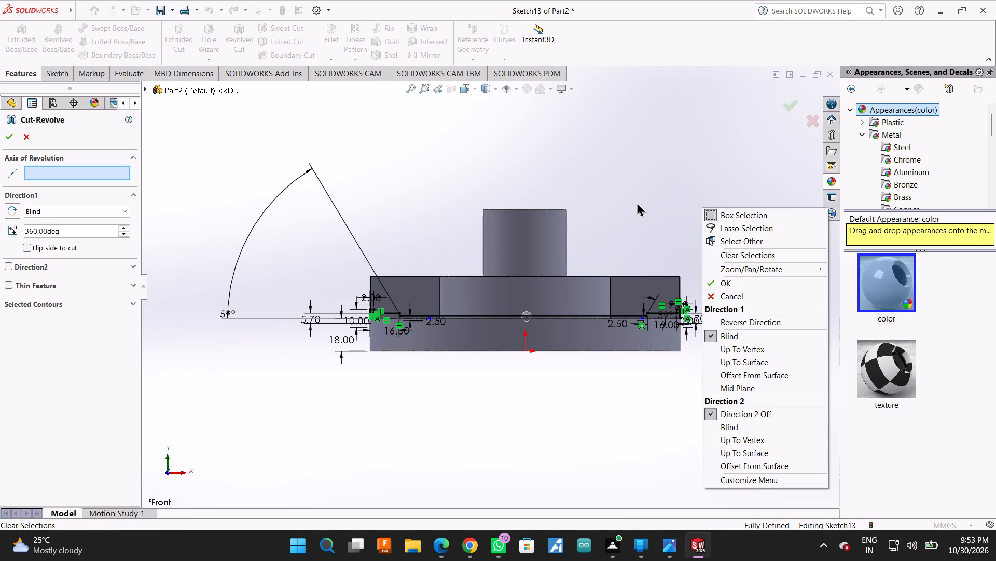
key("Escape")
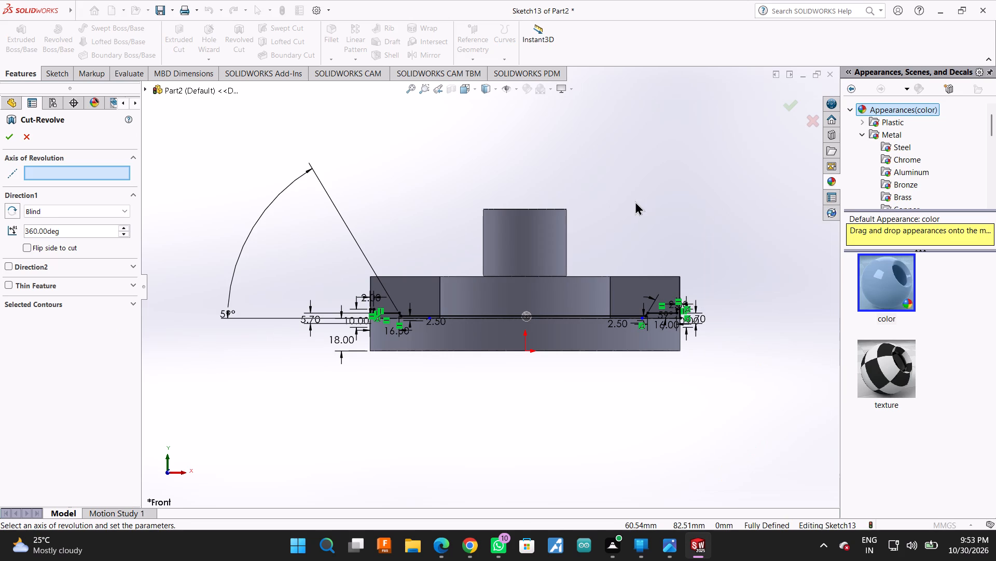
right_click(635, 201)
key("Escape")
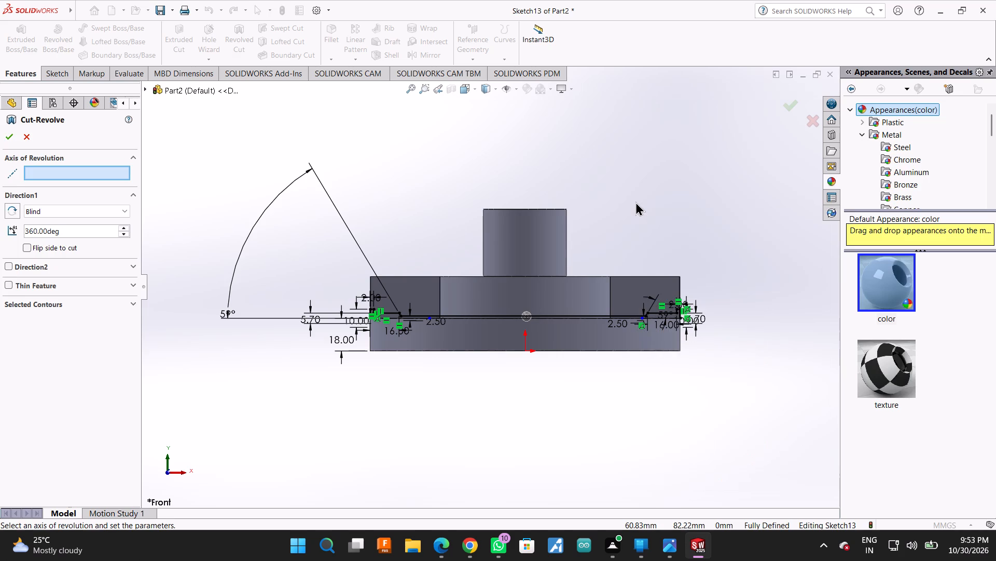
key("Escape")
Cut the stepped, tapered profiles into the disc with a 360° Revolved Cut about the long horizontal construction centreline.
right_click(635, 202)
left_click(675, 225)
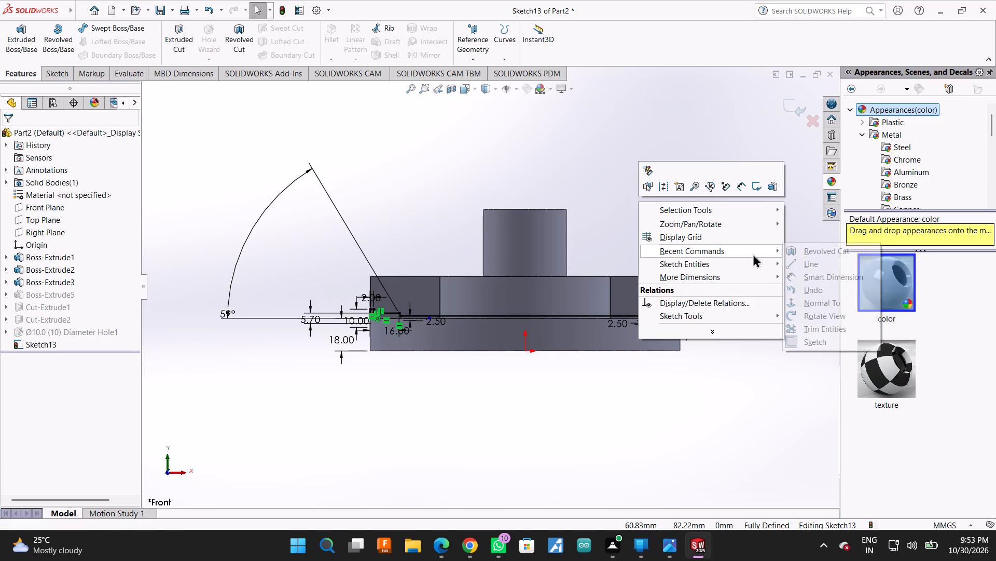
left_click(734, 227)
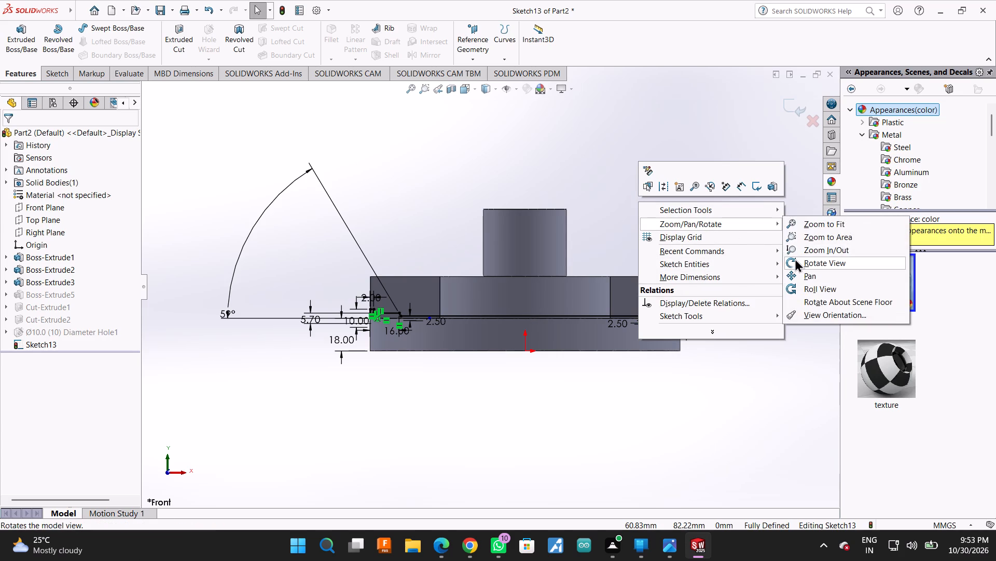
left_click(795, 258)
left_click_drag(759, 239, 721, 294)
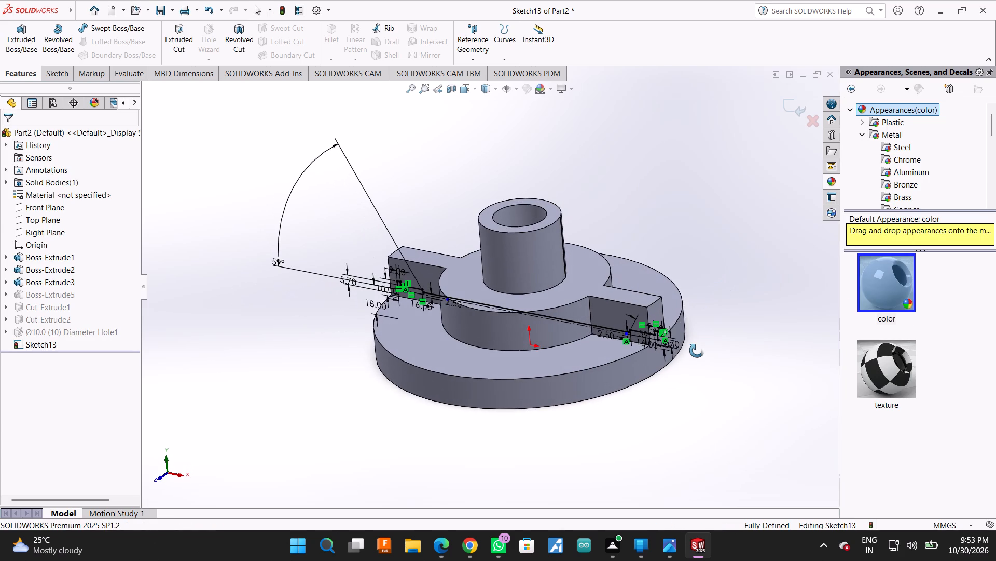
scroll(696, 352, "down", 2)
key("Escape")
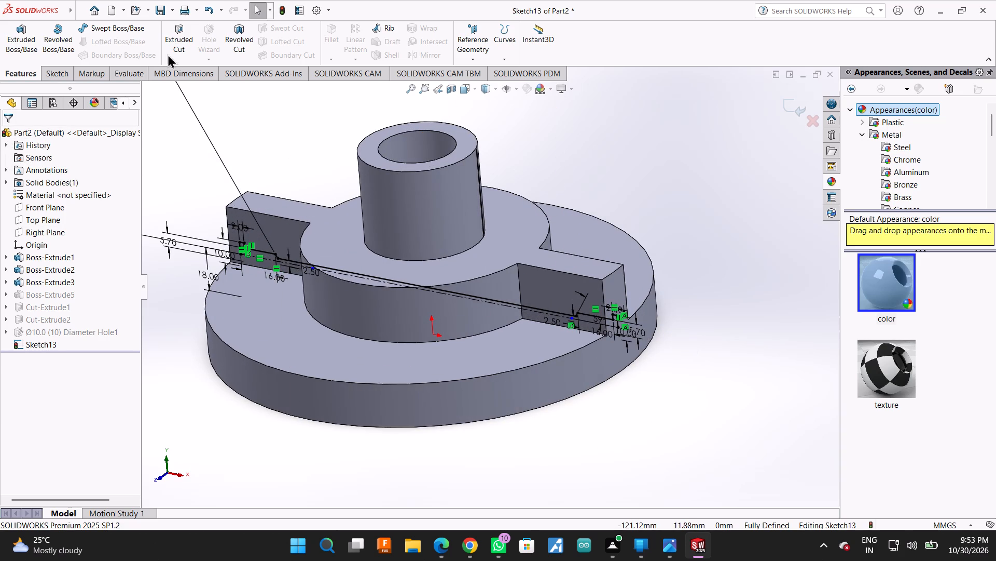
left_click(242, 29)
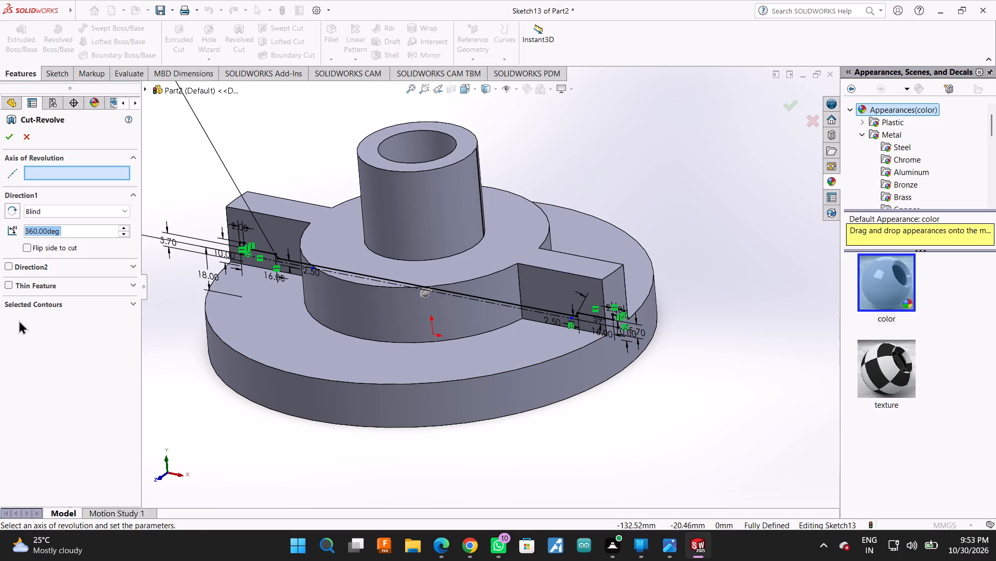
scroll(519, 329, "down", 3)
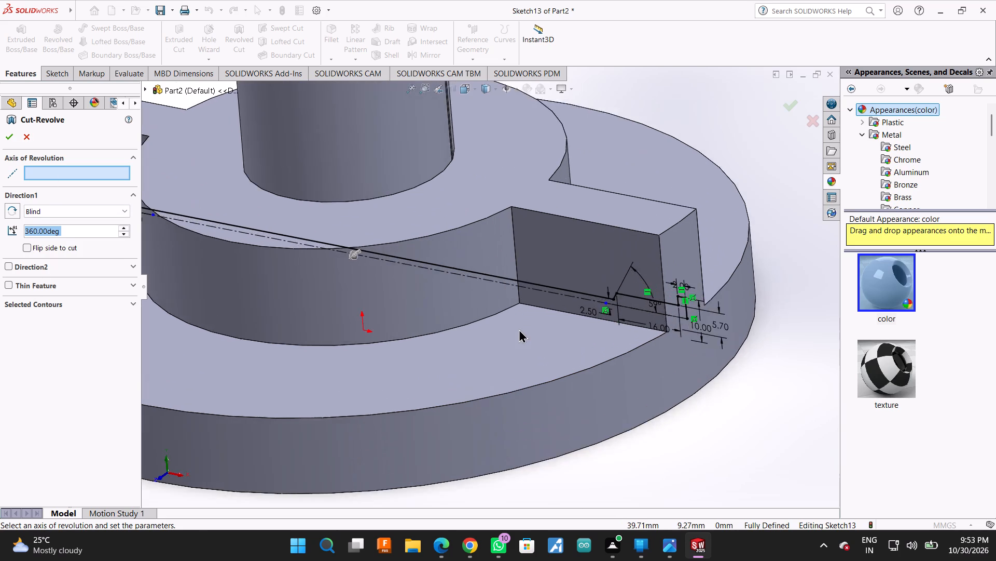
scroll(519, 329, "down", 2)
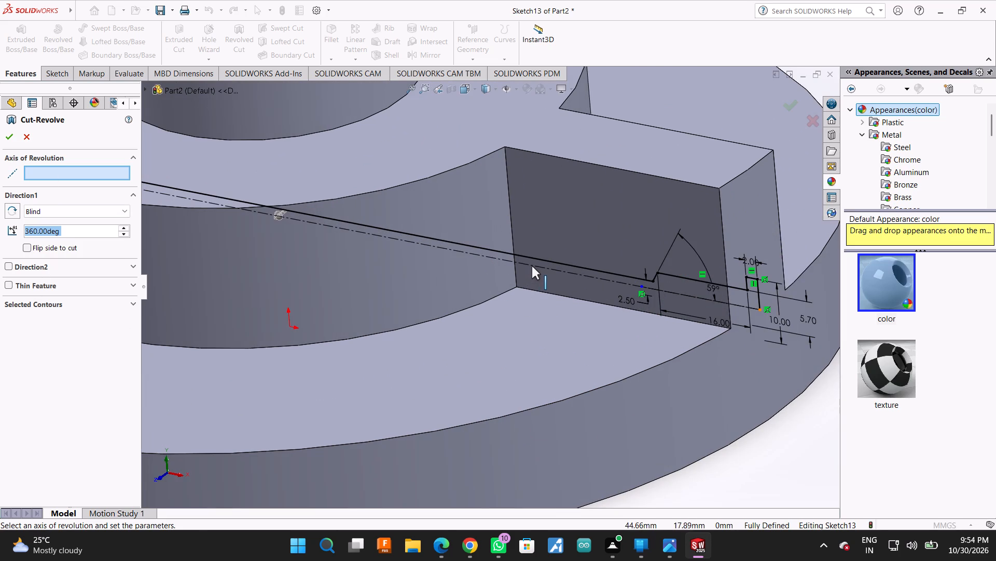
left_click(529, 265)
scroll(522, 329, "up", 1)
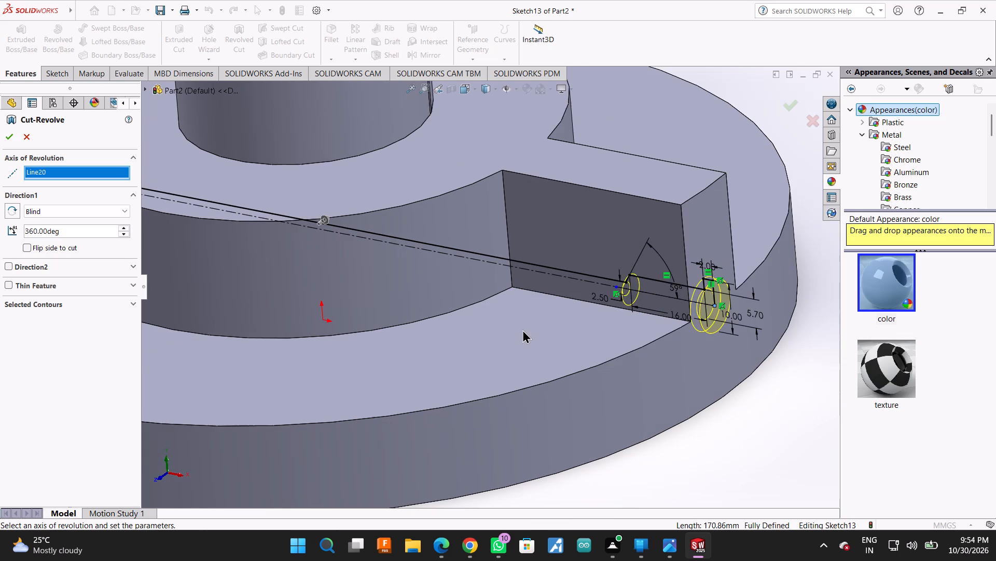
left_click(6, 135)
Inspect the revolved cut's stepped holes at both ends of the ribs and the flange from several directions.
scroll(411, 328, "up", 5)
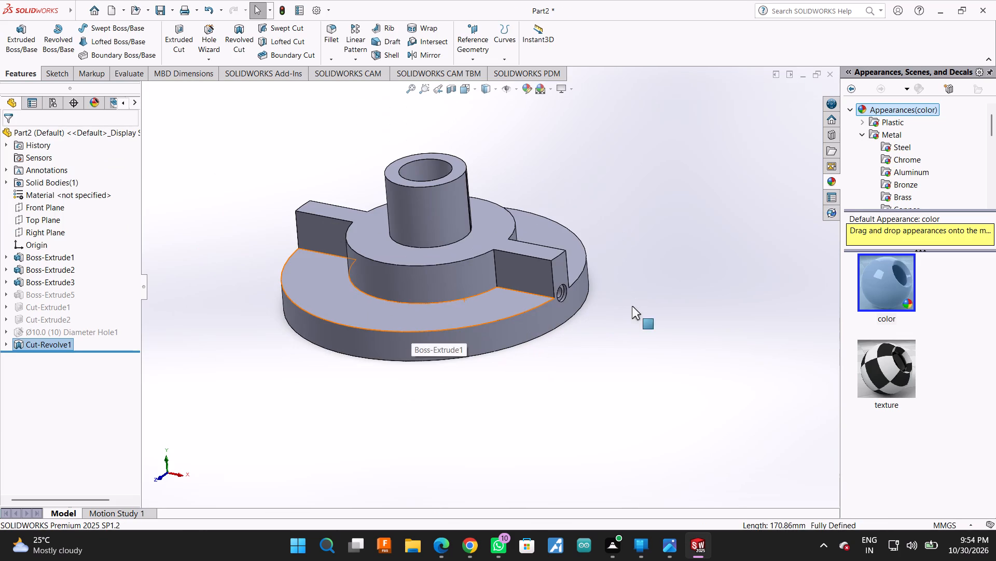
scroll(763, 283, "down", 3)
right_click(657, 296)
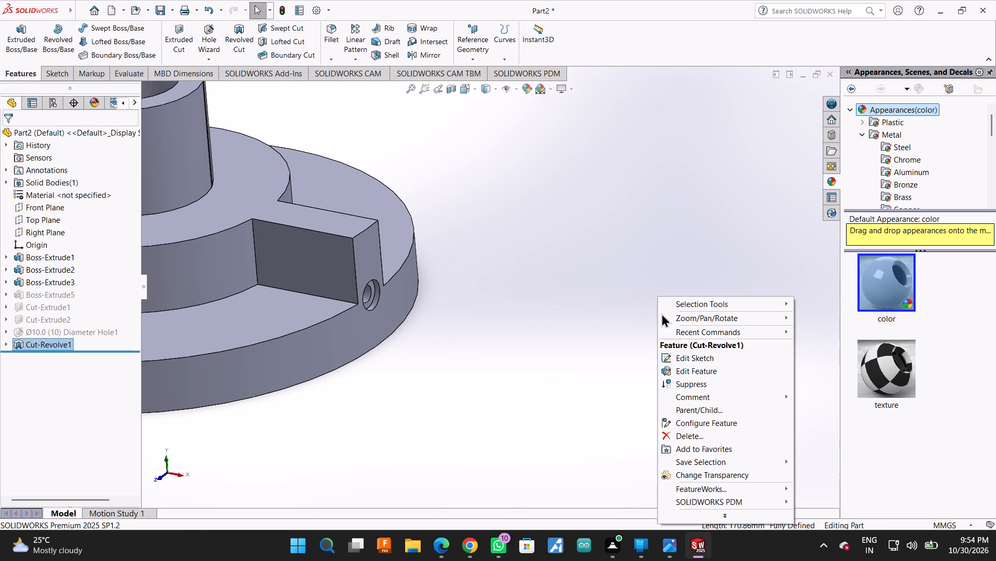
left_click(699, 322)
left_click(806, 369)
left_click_drag(624, 275, 727, 268)
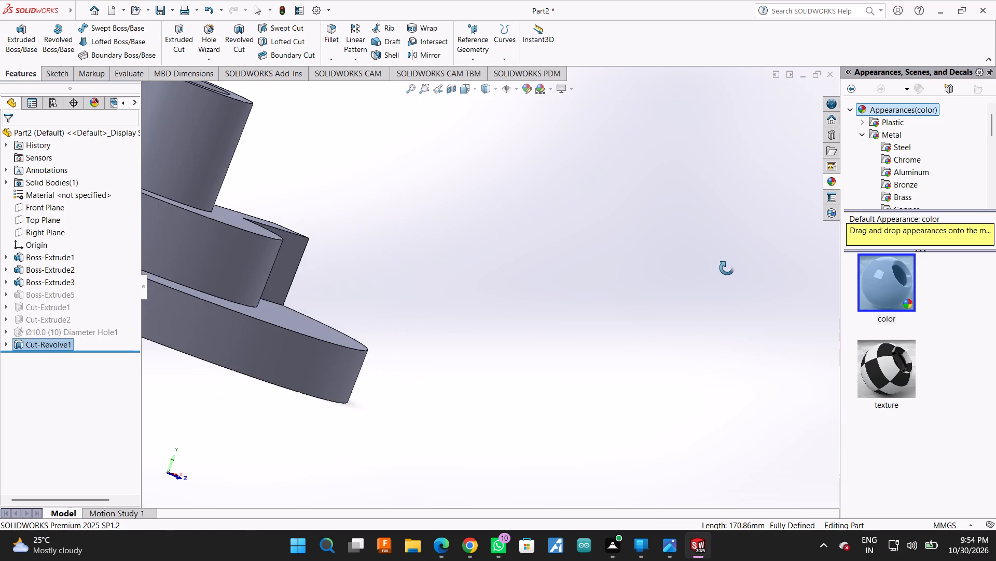
left_click_drag(727, 268, 727, 267)
scroll(684, 342, "up", 3)
scroll(255, 258, "up", 1)
left_click_drag(486, 236, 514, 247)
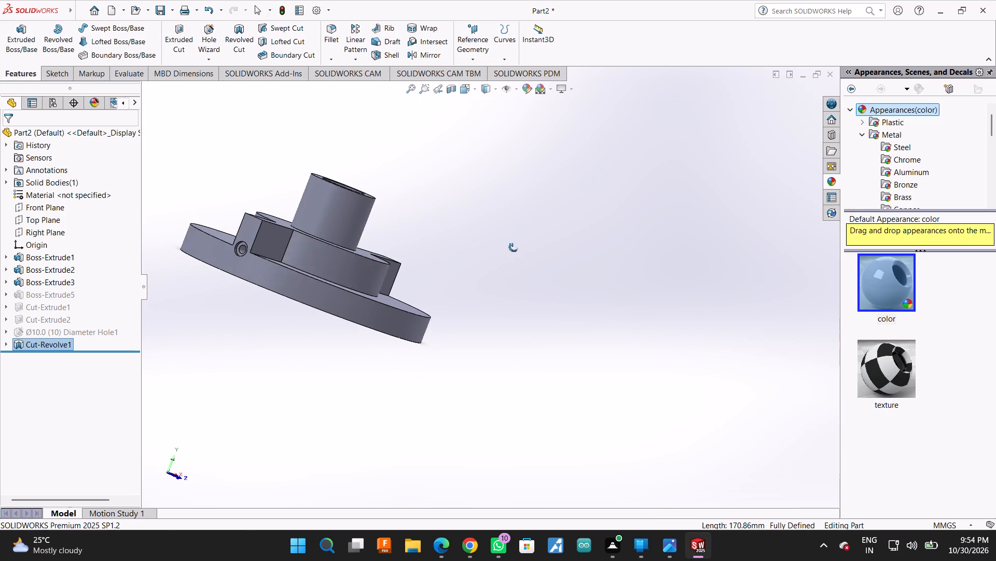
left_click_drag(514, 247, 531, 264)
scroll(414, 283, "down", 2)
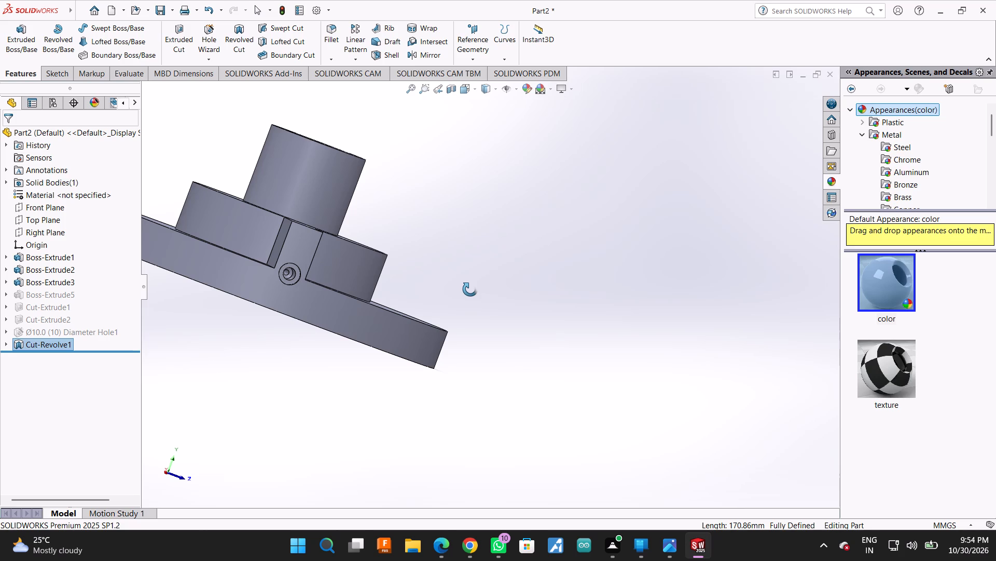
scroll(470, 289, "up", 3)
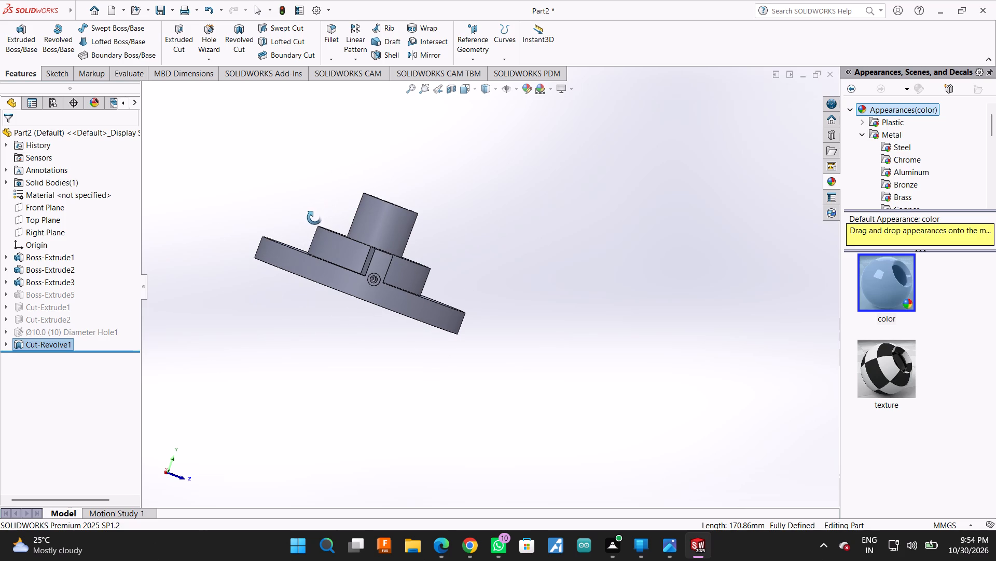
left_click_drag(302, 194, 557, 459)
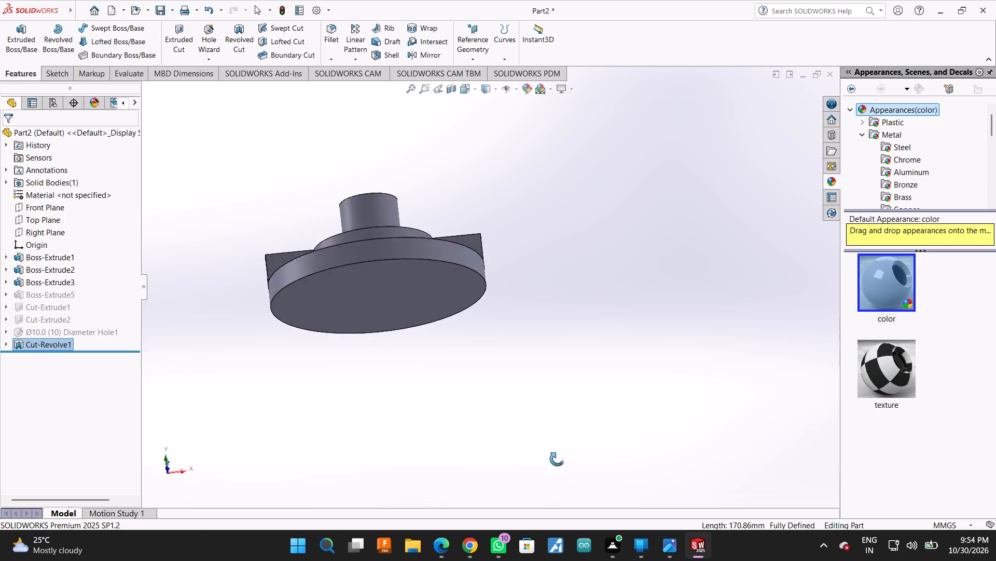
left_click_drag(557, 459, 561, 465)
left_click_drag(546, 264, 481, 380)
left_click_drag(559, 314, 527, 270)
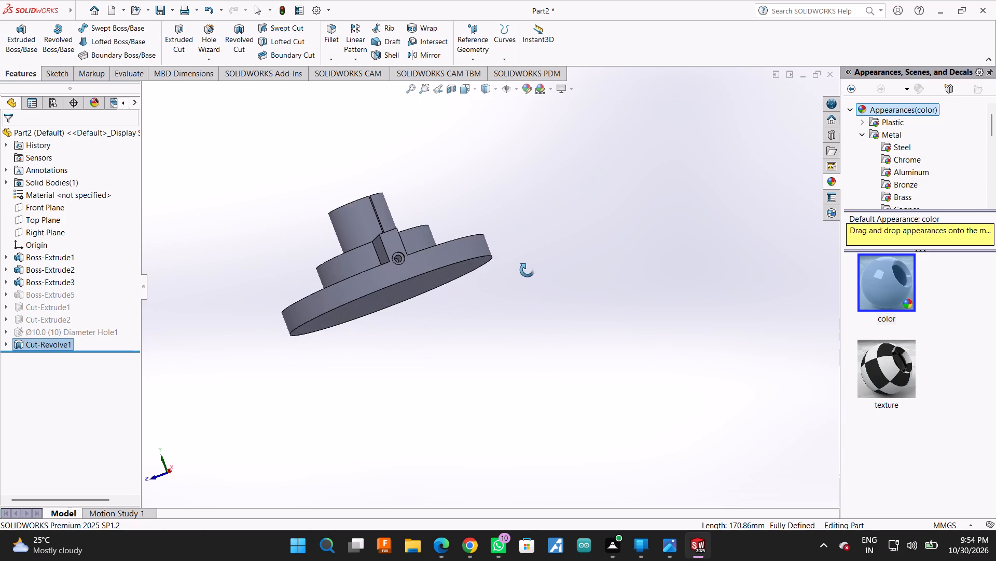
left_click_drag(527, 270, 554, 319)
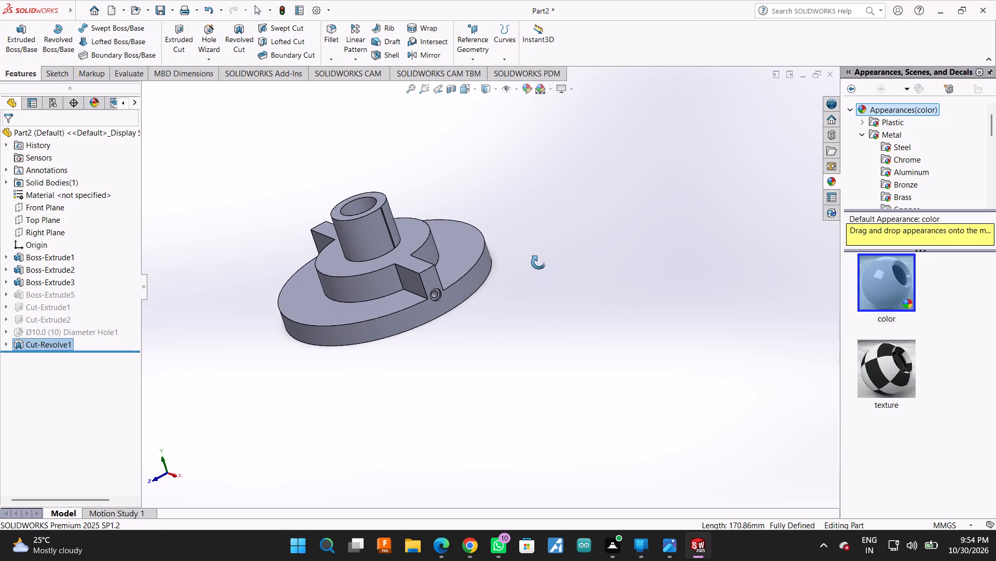
left_click(542, 264)
key("Escape")
key("Escape")
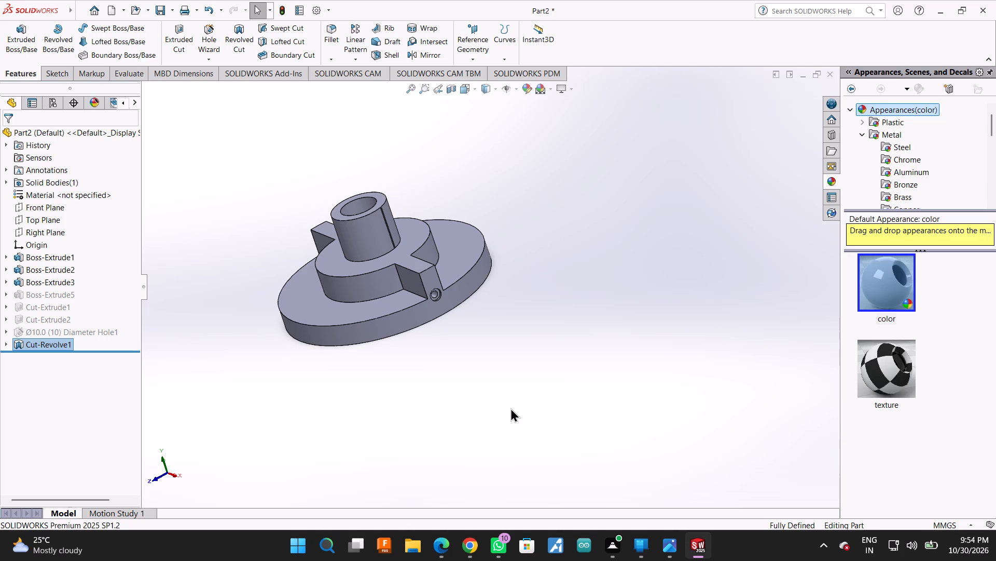
scroll(362, 303, "down", 3)
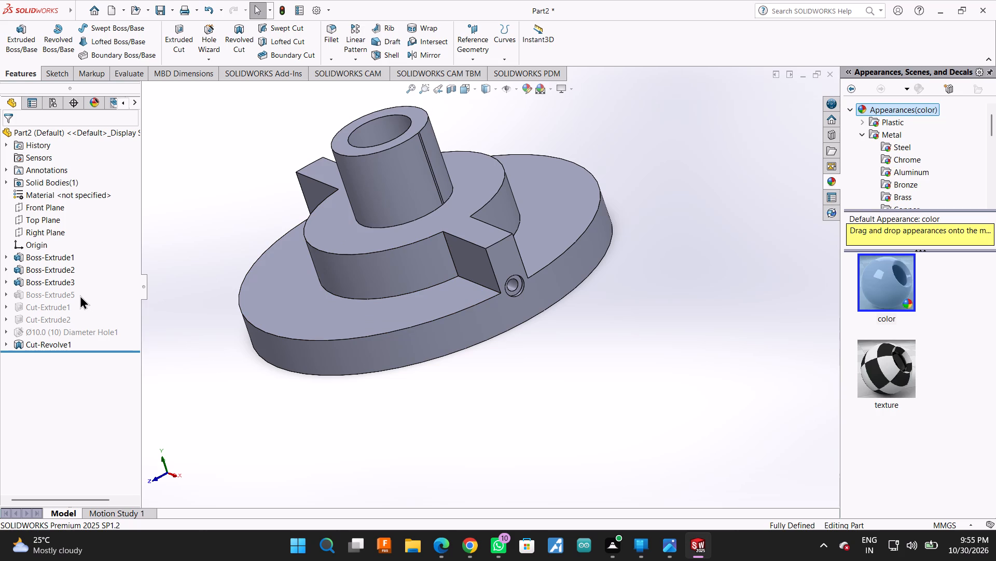
Unsuppress the features Boss-Extrude5, Cut-Extrude1 and Cut-Extrude2.
left_click(46, 297)
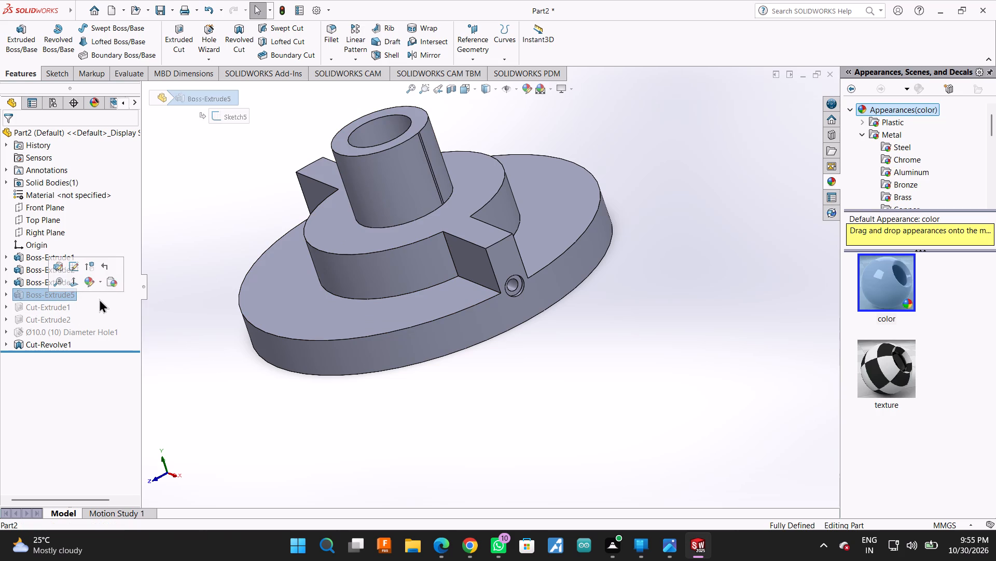
left_click(88, 261)
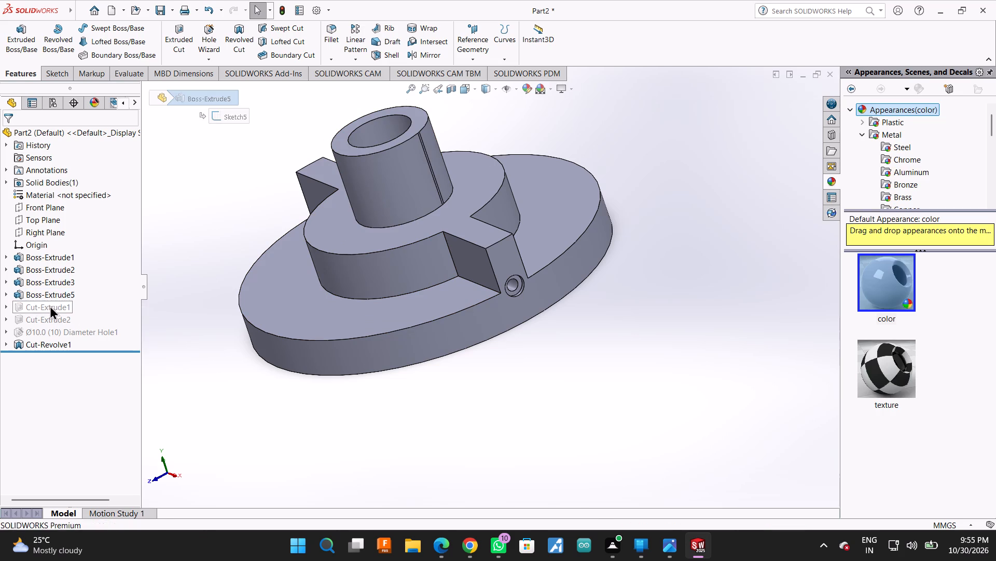
left_click(50, 305)
left_click(100, 272)
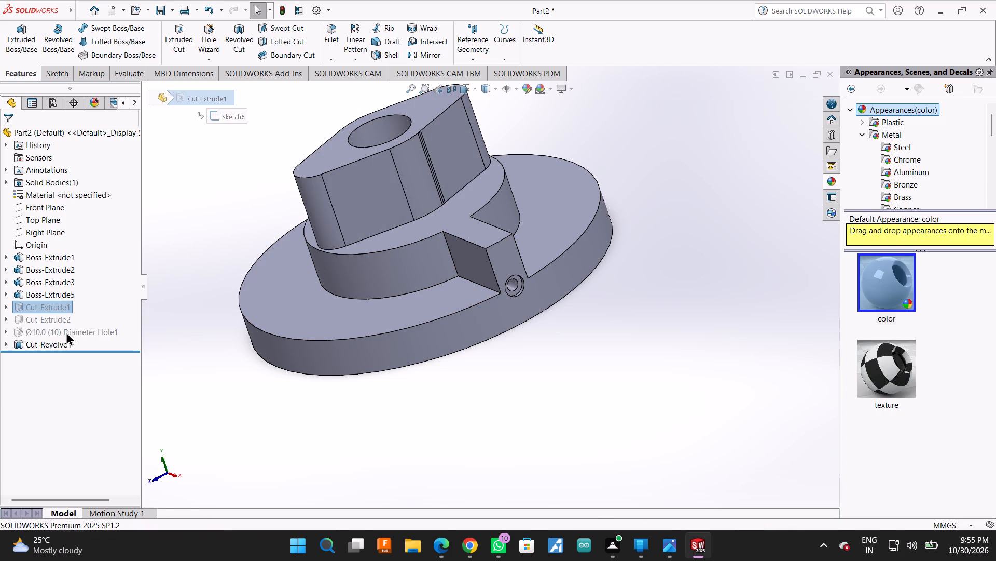
left_click(48, 322)
left_click(88, 292)
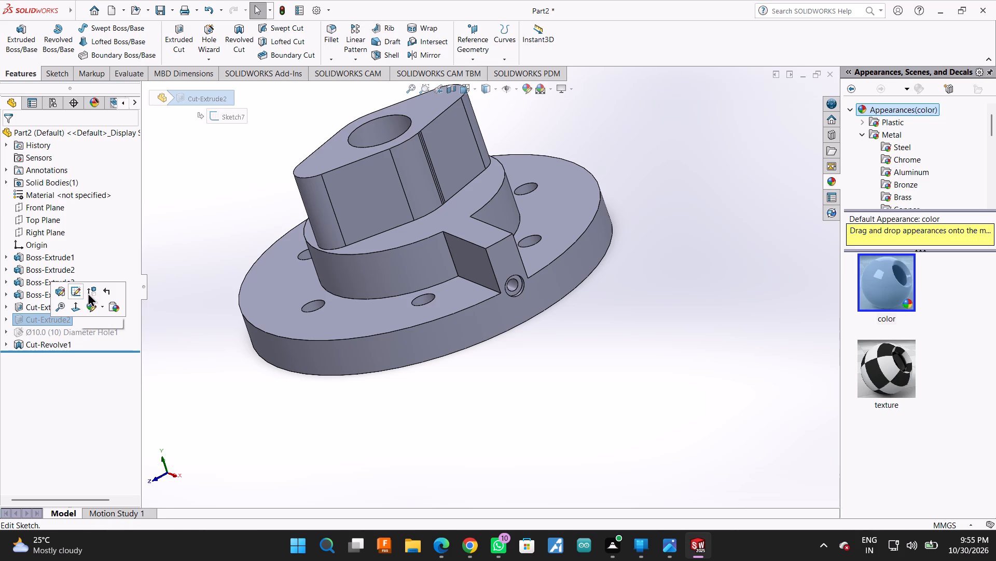
Unsuppress the Ø10.0 (10) Diameter Hole1 feature.
left_click(76, 331)
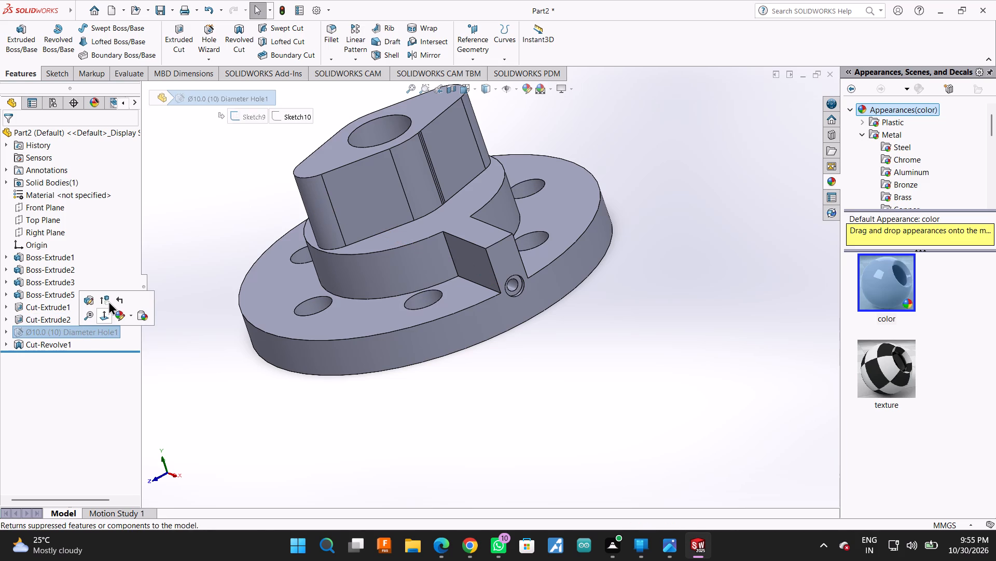
left_click(108, 301)
Inspect the fully restored flange from several directions, including its underside and the stepped hole at the rib's end.
scroll(411, 465, "up", 2)
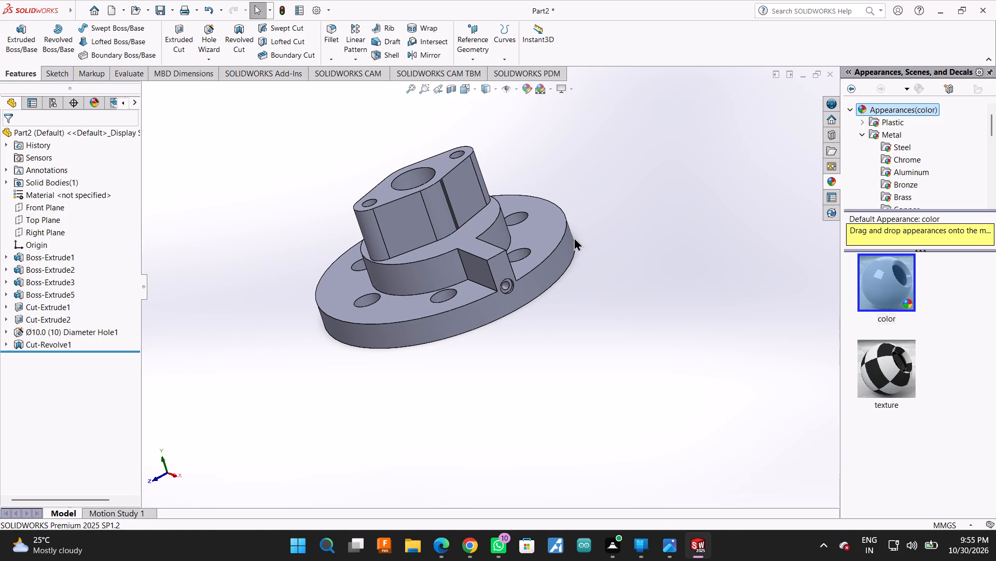
right_click(622, 277)
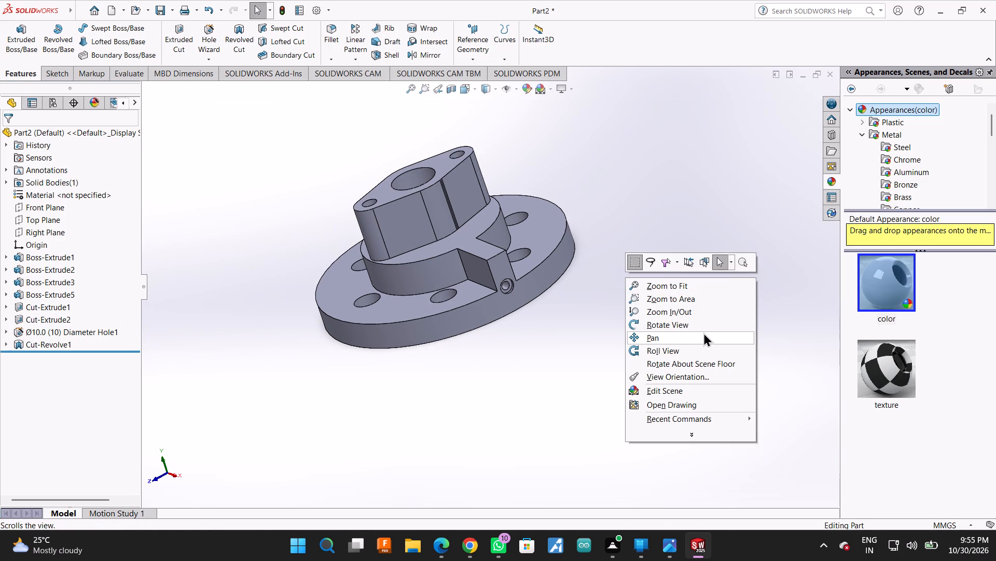
left_click(698, 324)
left_click_drag(621, 287, 689, 335)
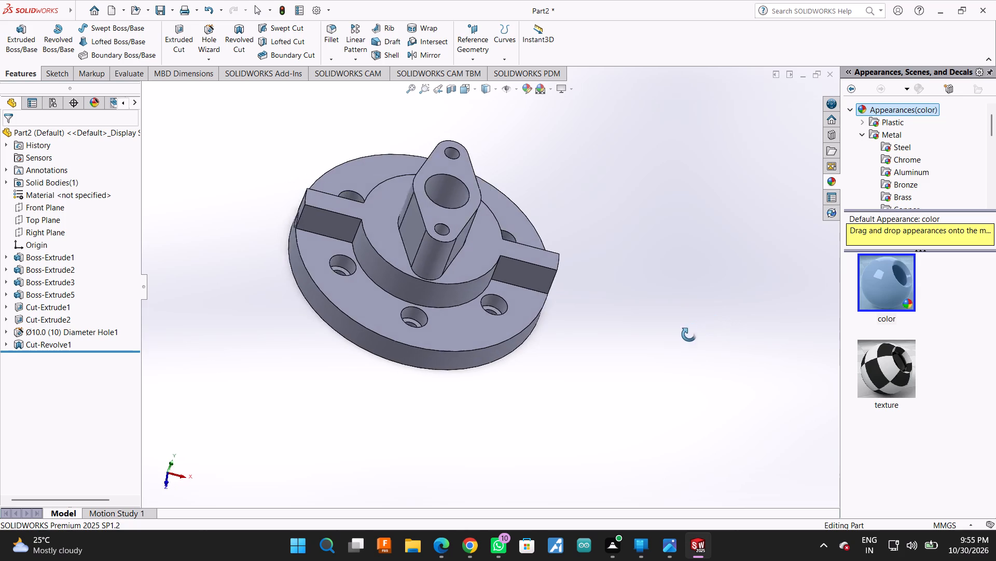
left_click_drag(689, 335, 676, 341)
left_click_drag(676, 341, 562, 295)
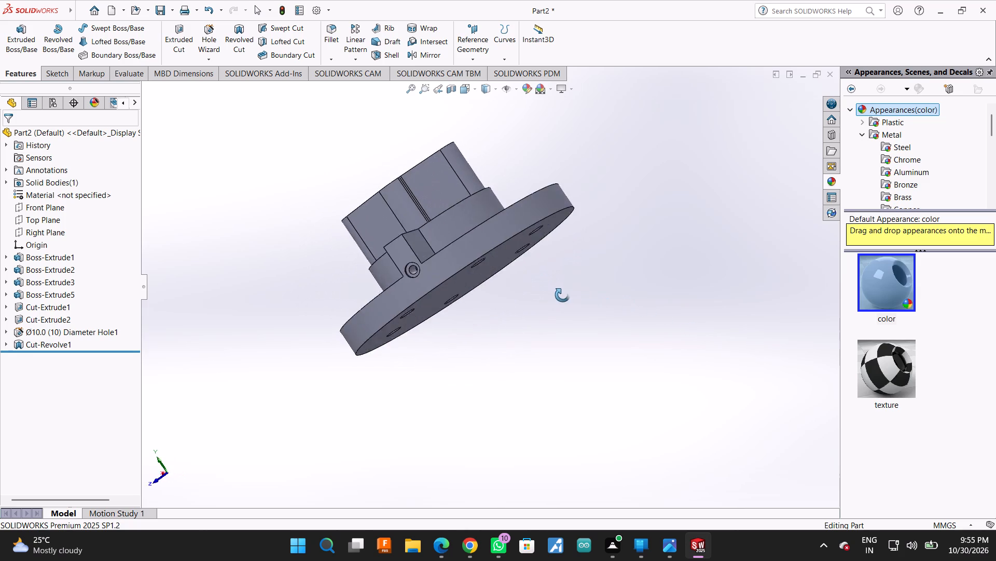
left_click_drag(562, 295, 584, 292)
scroll(400, 295, "down", 5)
left_click_drag(550, 350, 588, 340)
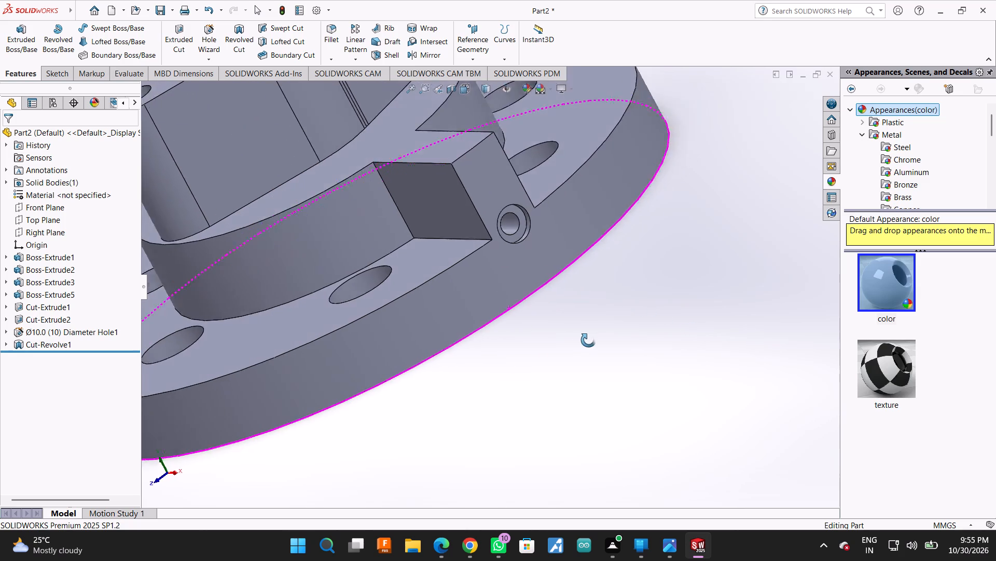
left_click_drag(588, 340, 605, 334)
key("Escape")
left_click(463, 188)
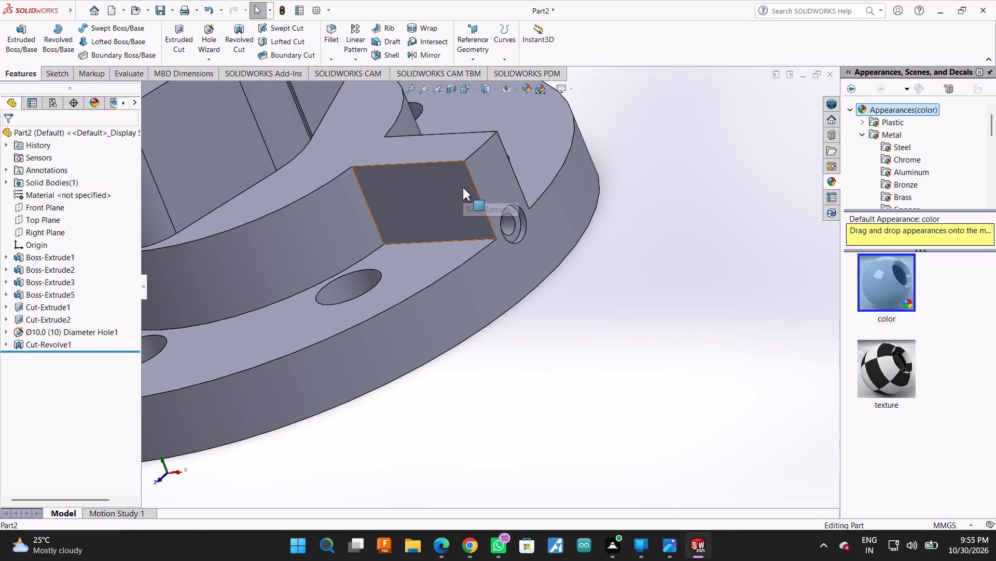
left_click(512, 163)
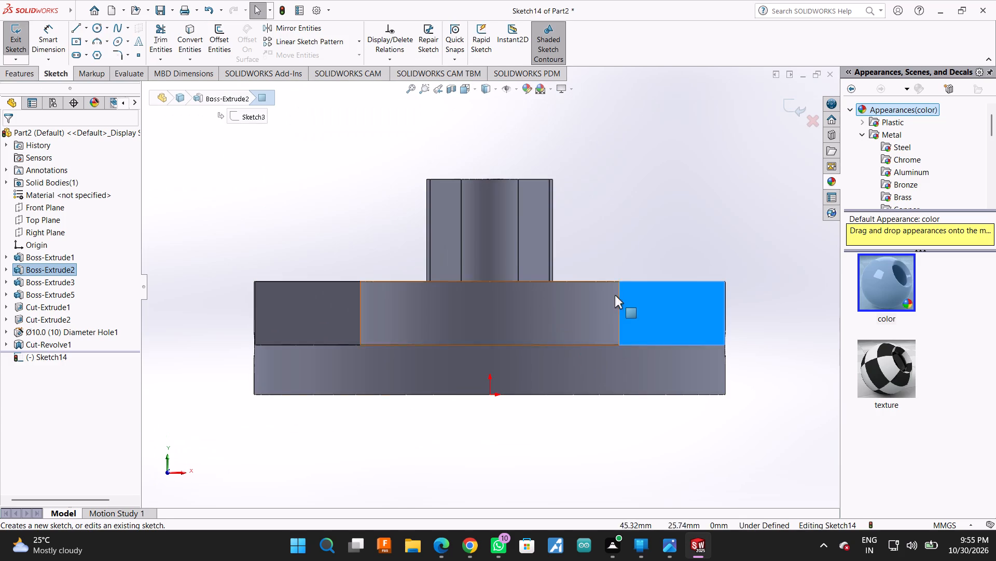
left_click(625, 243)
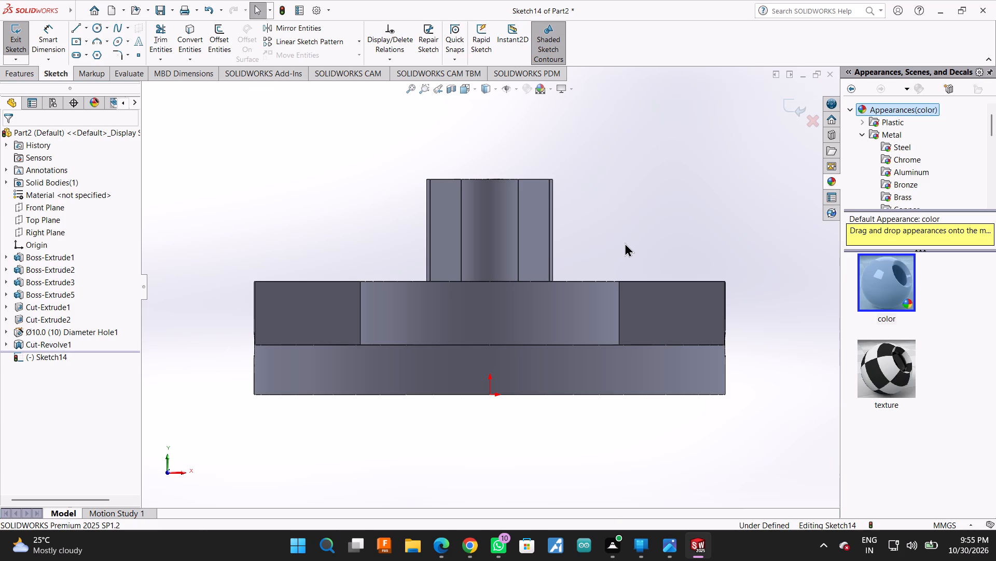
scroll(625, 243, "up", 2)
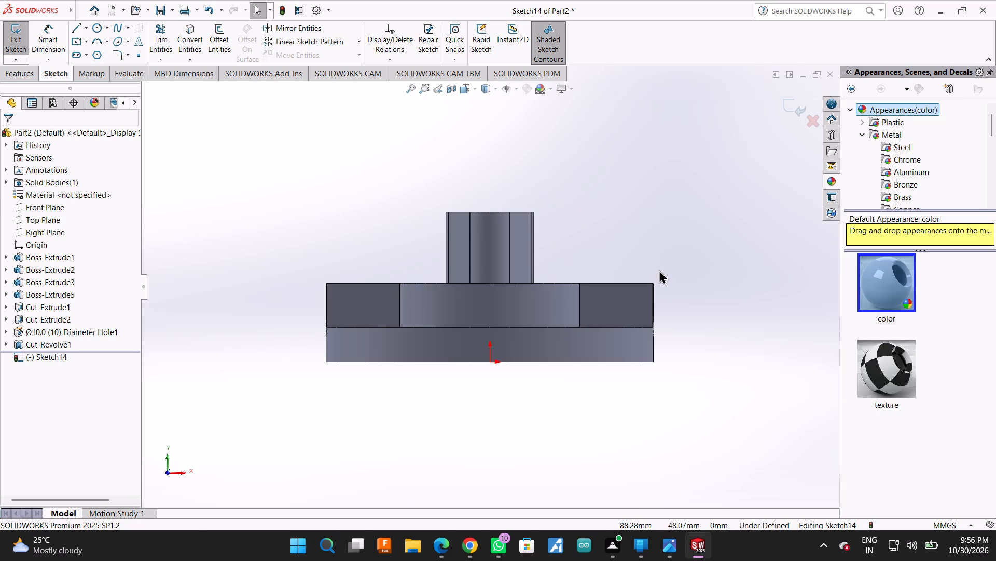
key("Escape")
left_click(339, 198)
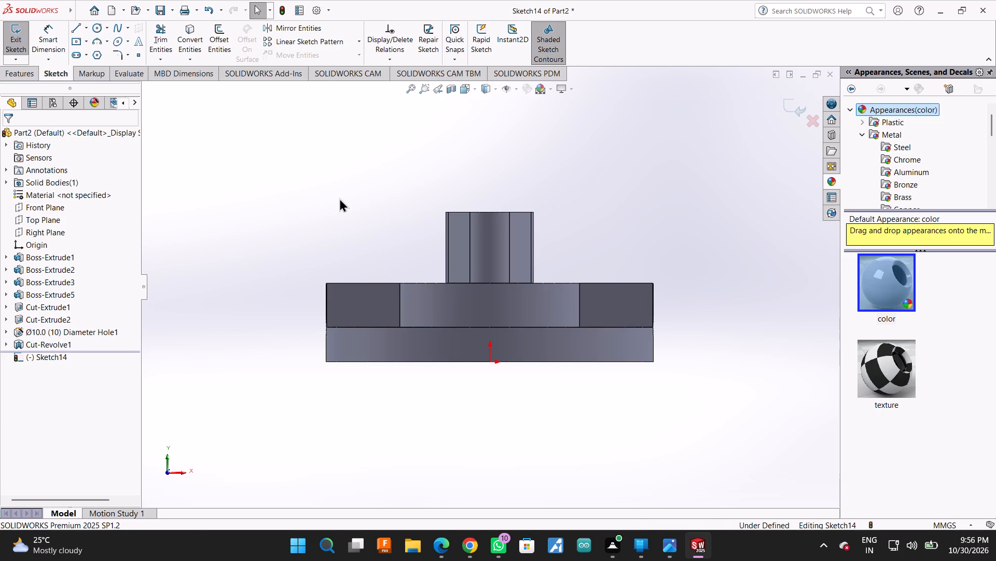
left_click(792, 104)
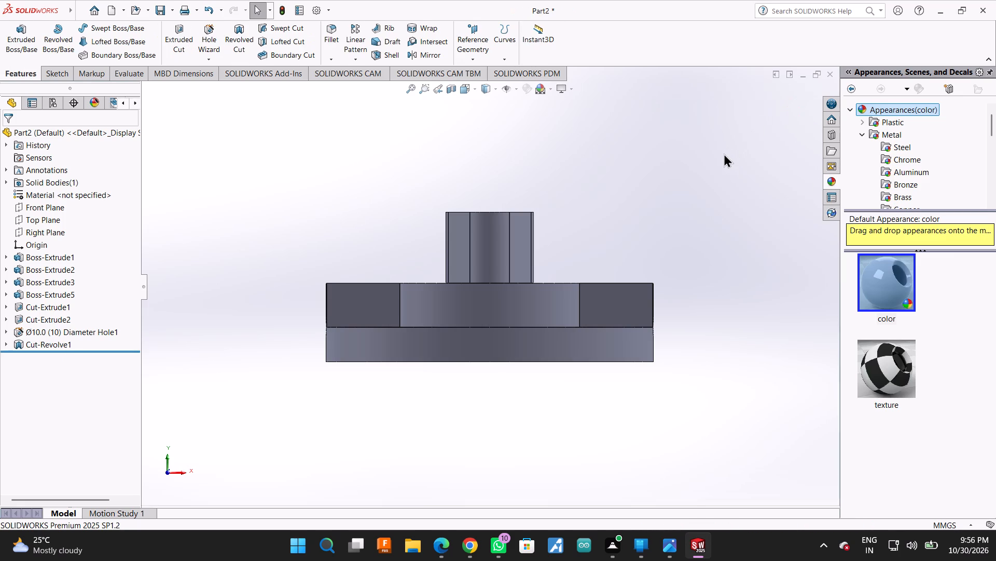
On the ribs' top face, sketch circles of about 5.7 mm and 6.4 mm radius, about 63 mm and 70 mm from the origin, one per rib.
left_click_drag(723, 154, 720, 263)
right_click(696, 249)
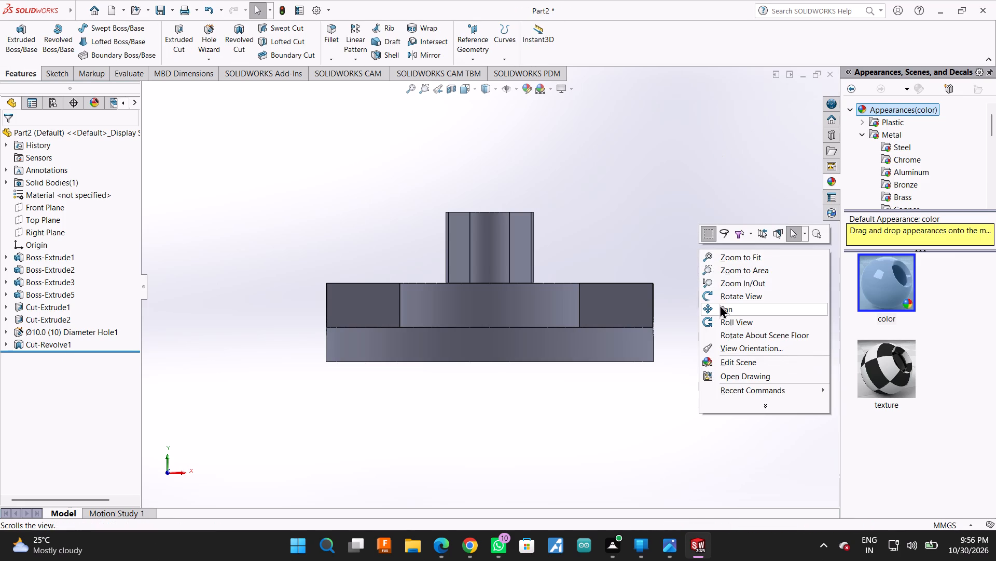
left_click(722, 298)
left_click_drag(675, 237, 680, 291)
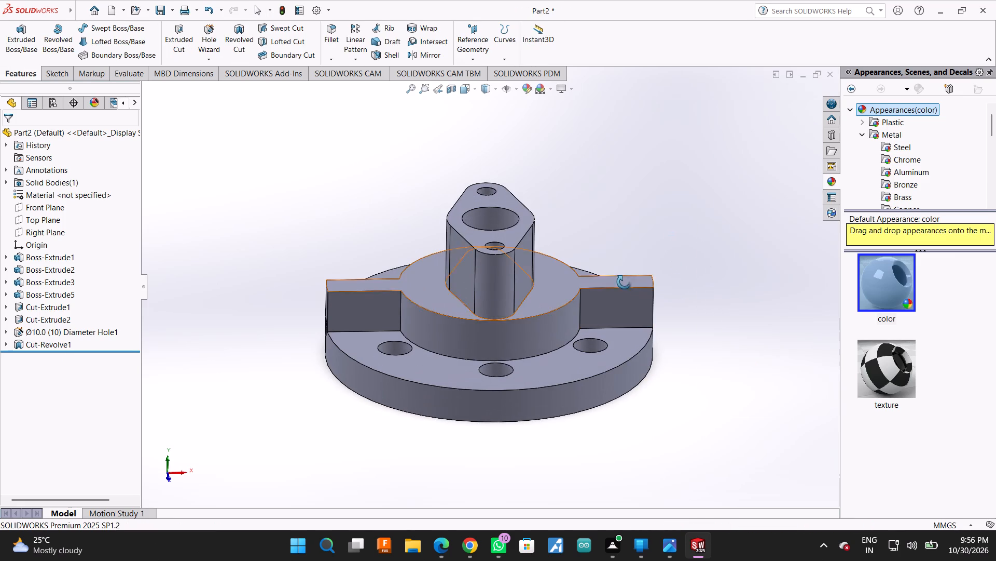
left_click_drag(639, 242, 642, 287)
key("Escape")
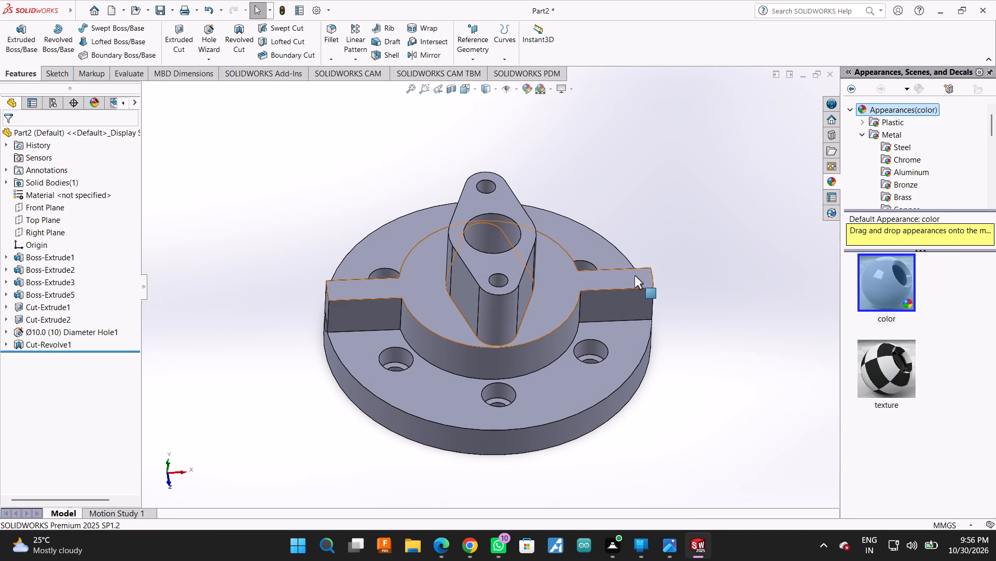
left_click(634, 275)
left_click(681, 244)
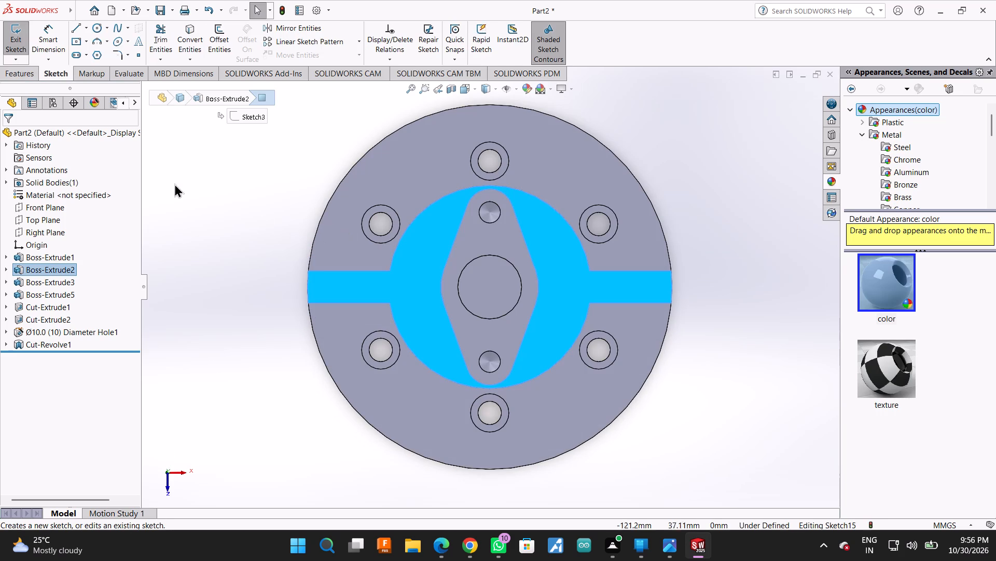
left_click(96, 33)
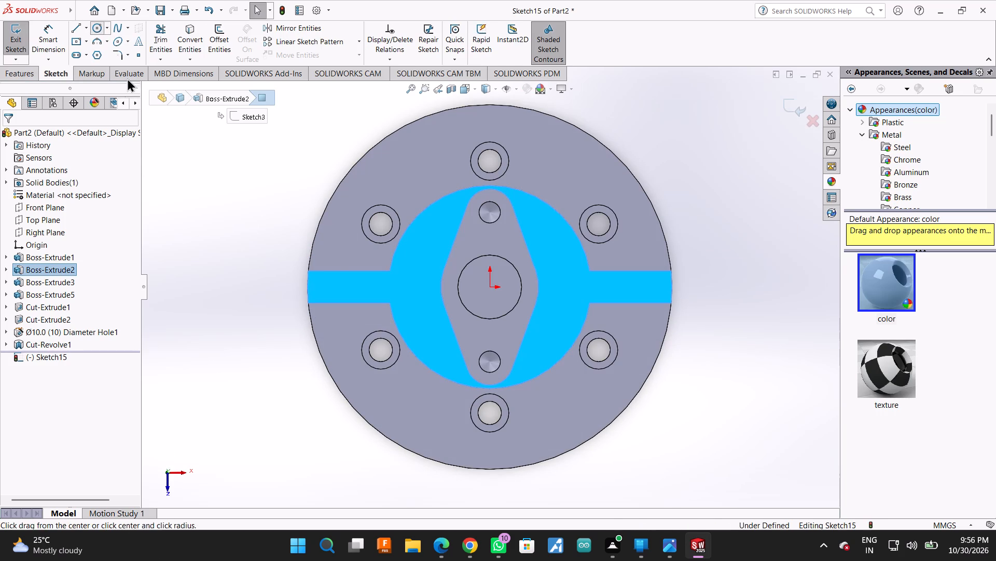
left_click(624, 287)
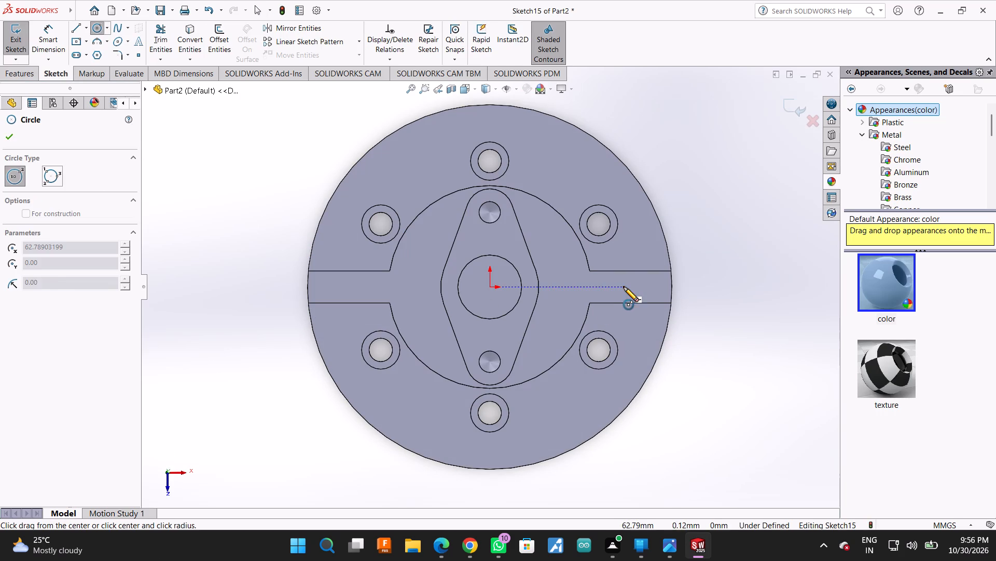
left_click(634, 292)
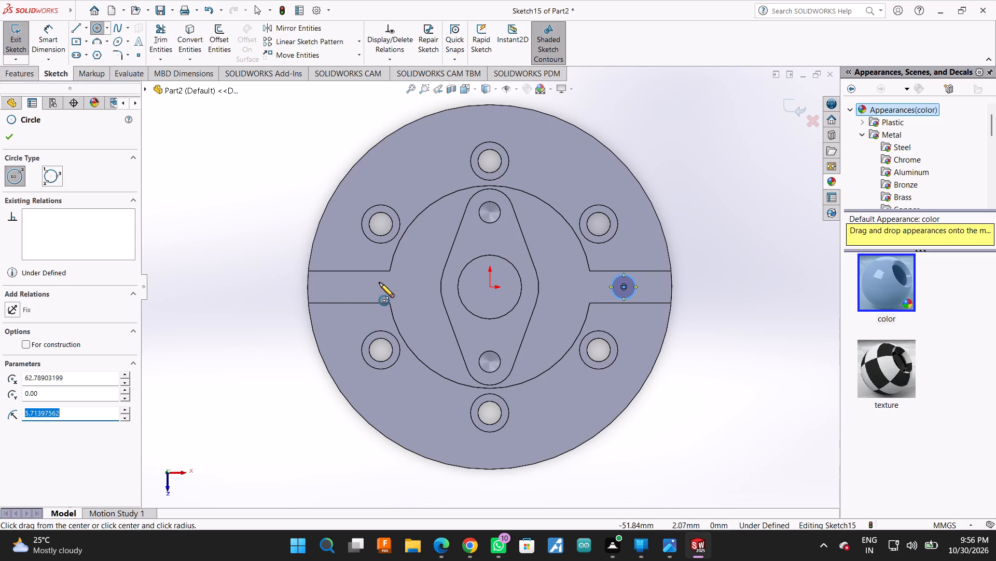
left_click(340, 285)
left_click(353, 283)
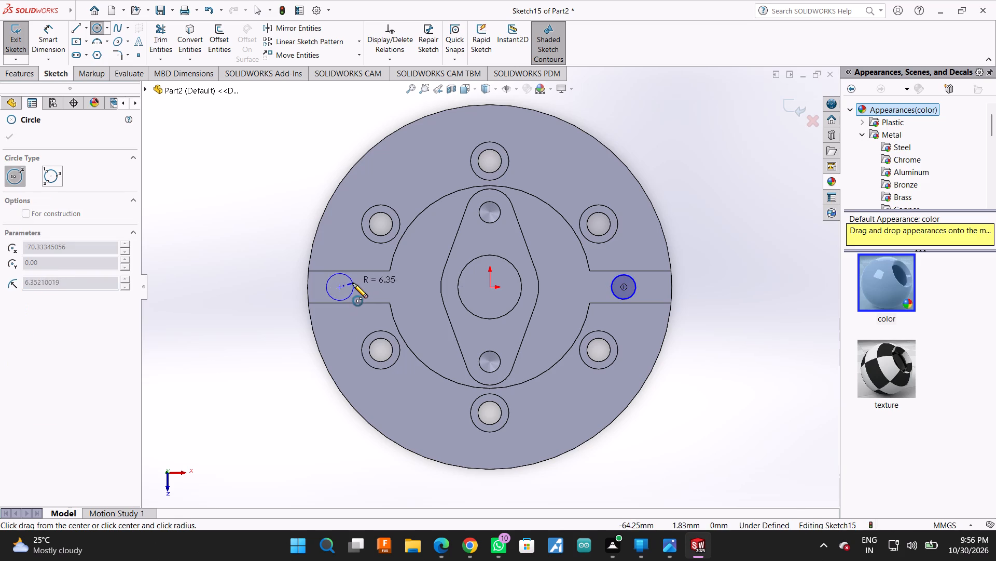
key("Escape")
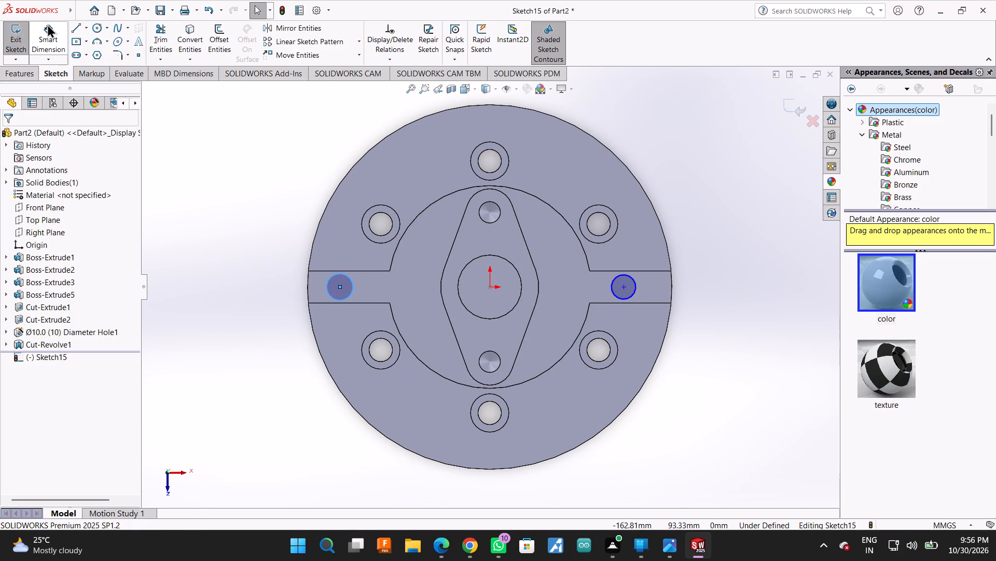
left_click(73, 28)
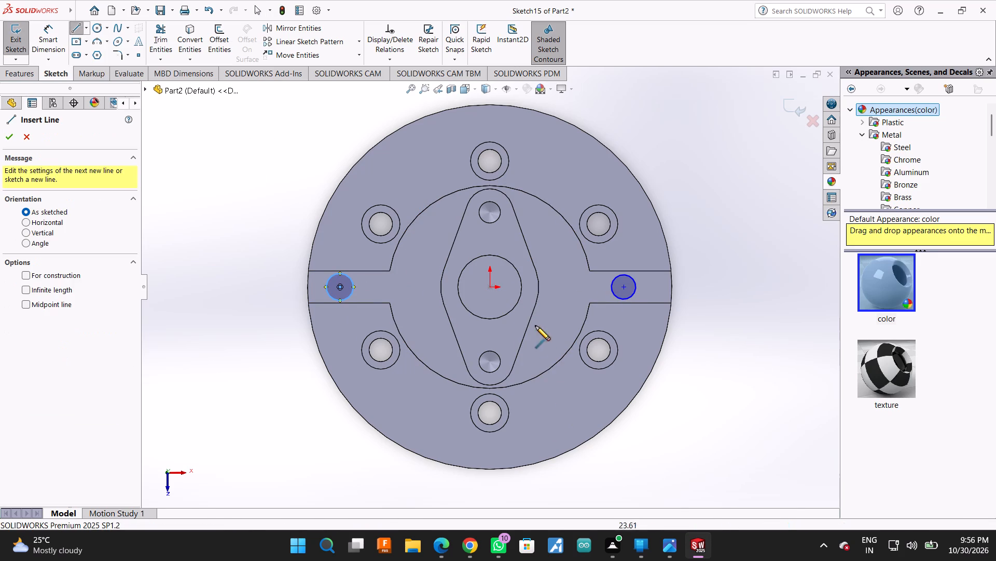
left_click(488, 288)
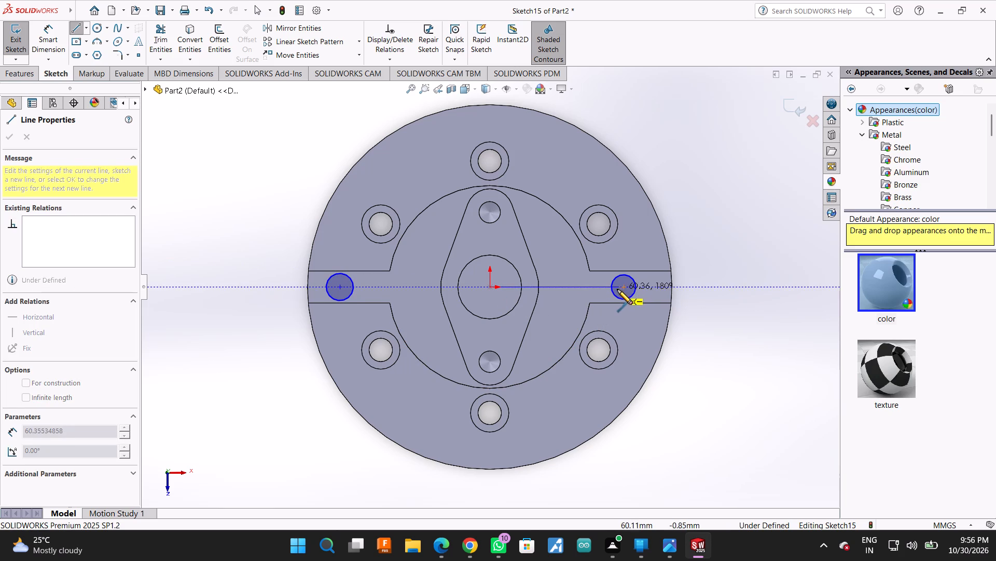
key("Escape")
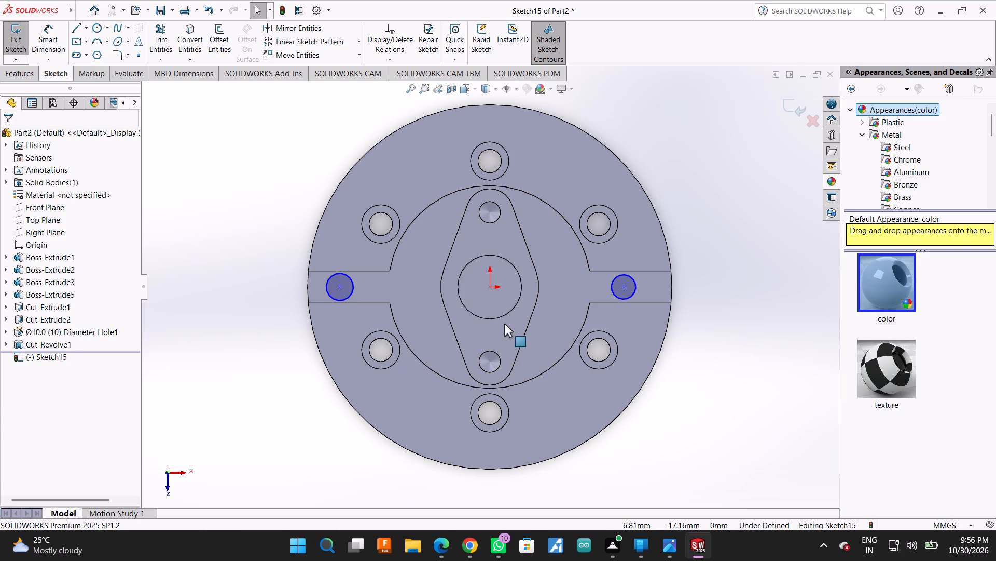
Dimension the diameters of both rib circles to 5 mm each.
left_click(53, 31)
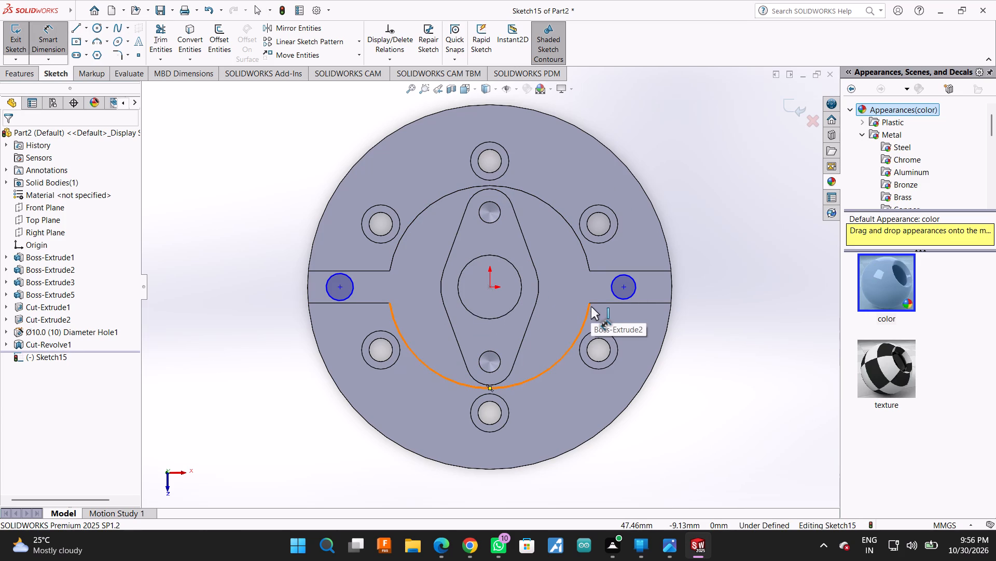
left_click(632, 279)
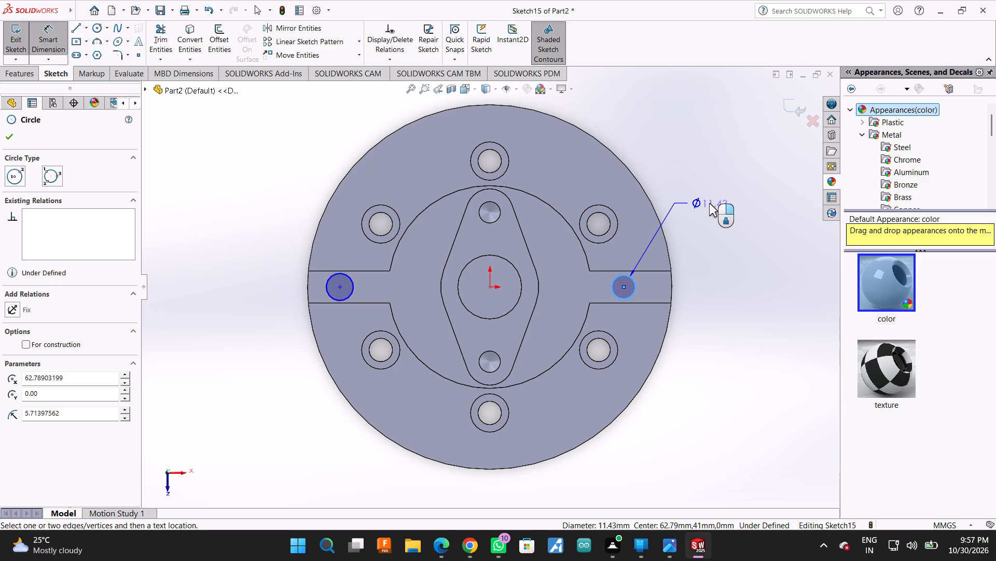
left_click(709, 203)
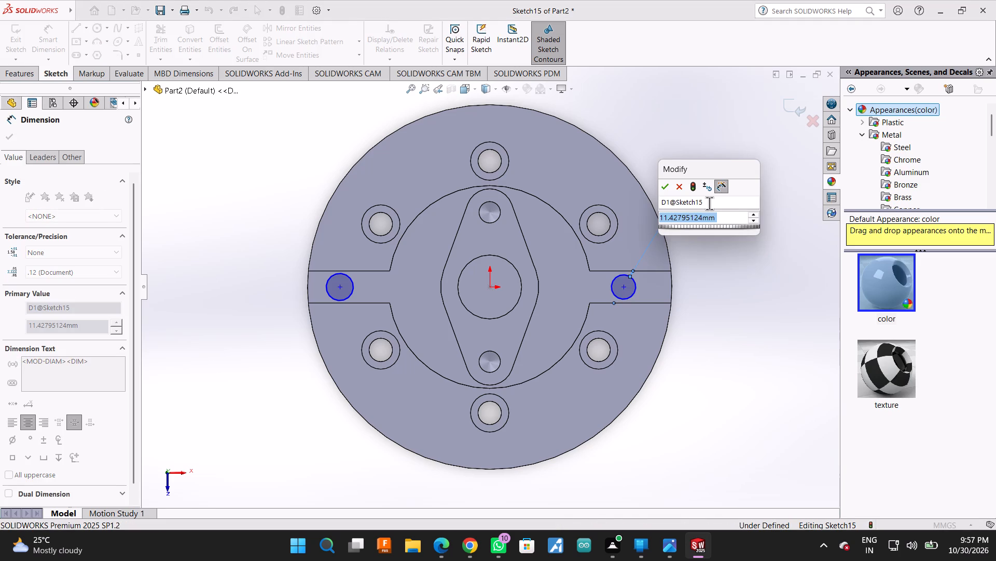
key("5")
key("Return")
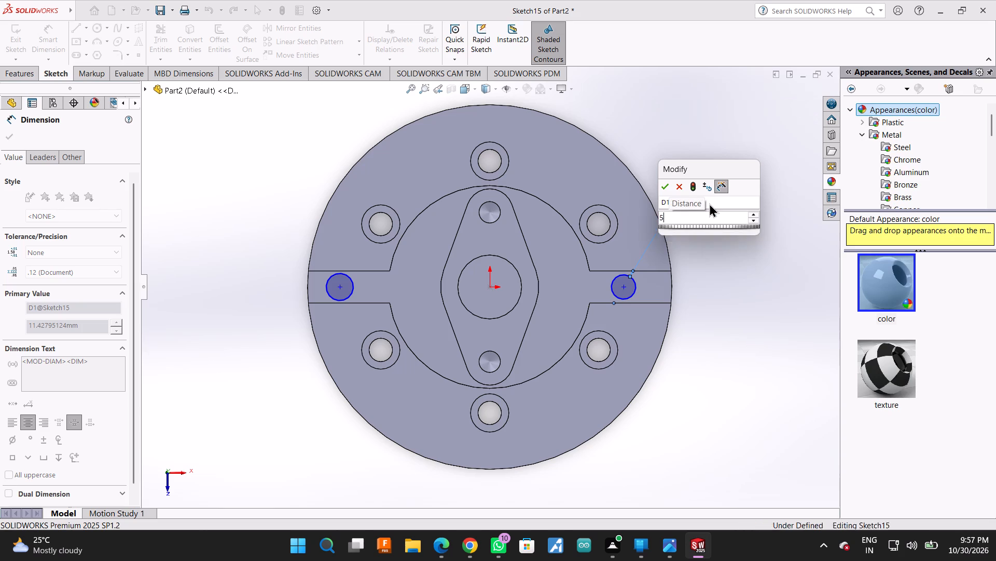
scroll(336, 240, "down", 3)
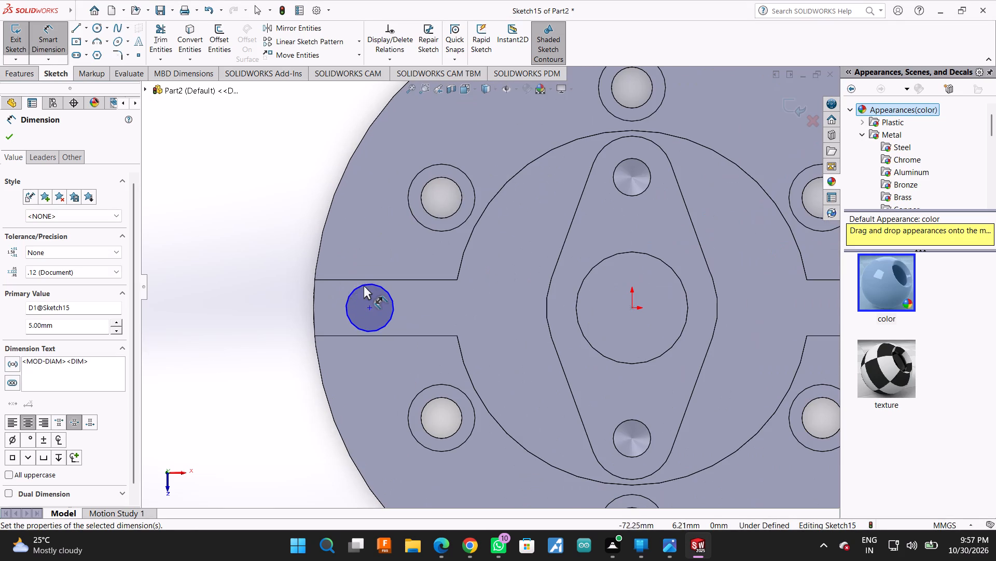
left_click(365, 286)
left_click(282, 164)
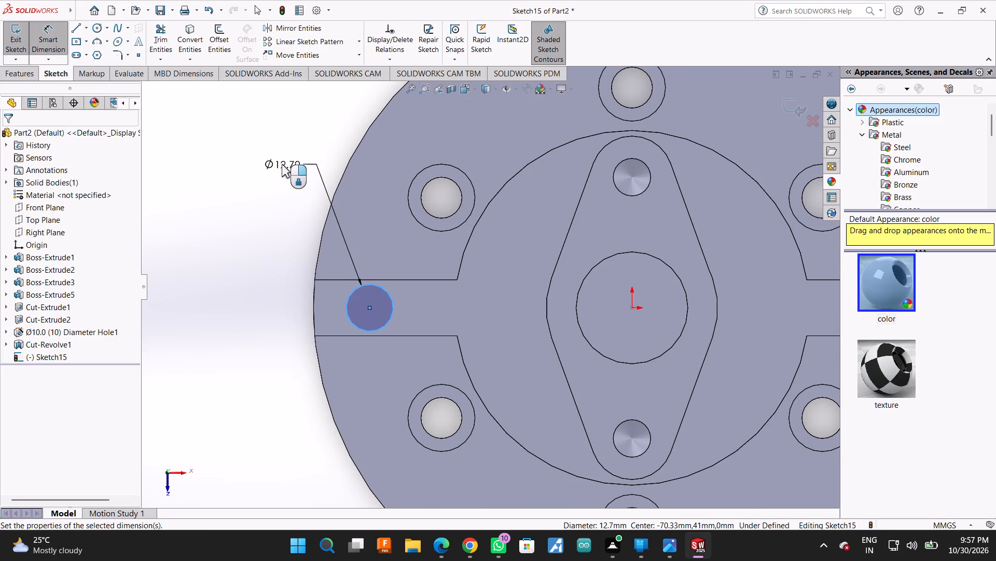
key("5")
key("Return")
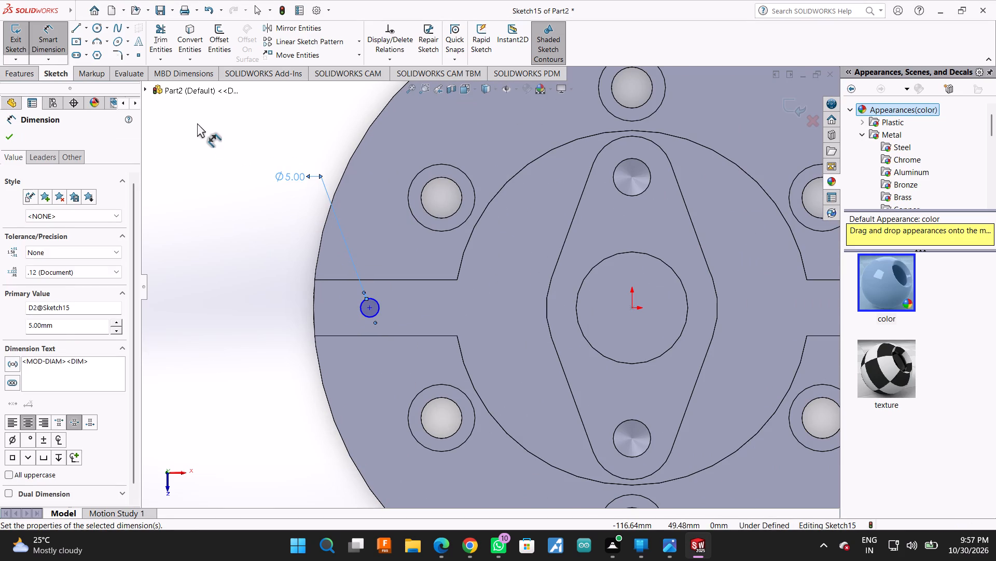
left_click(197, 123)
left_click(50, 24)
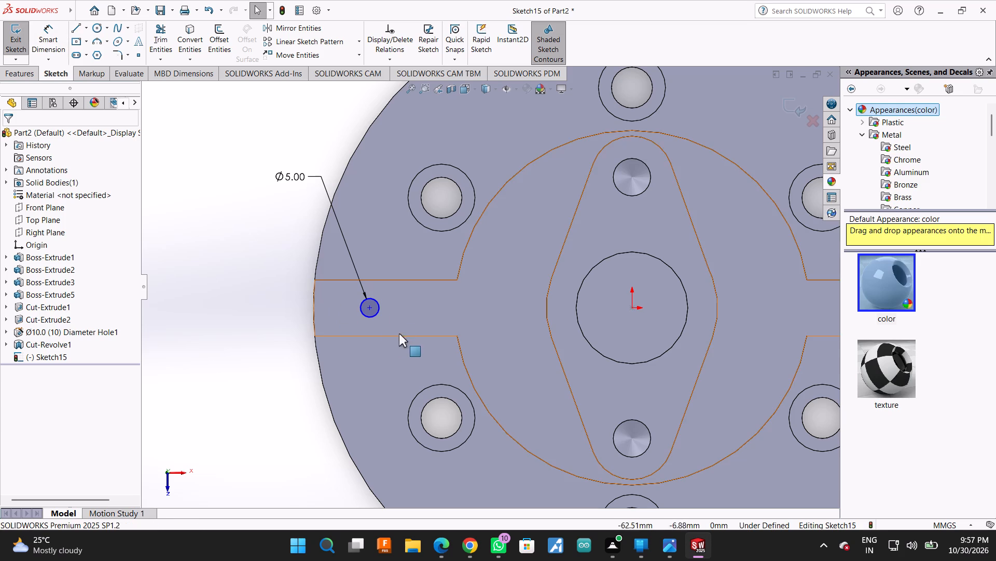
Dimension the centre of the circle on the negative-X rib at 92/2 (46 mm) from the origin.
scroll(374, 304, "down", 3)
left_click(388, 308)
scroll(386, 322, "up", 3)
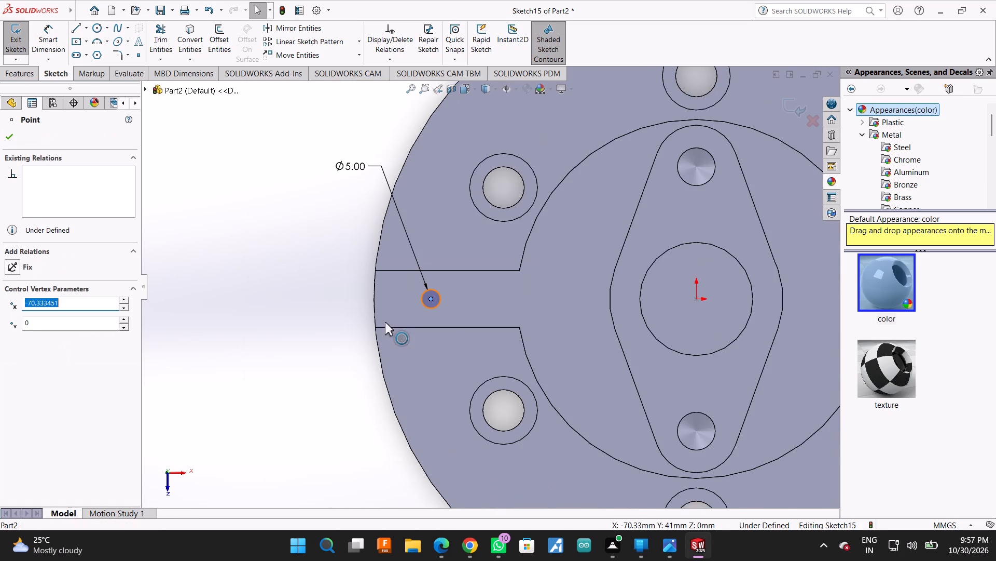
left_click(697, 299)
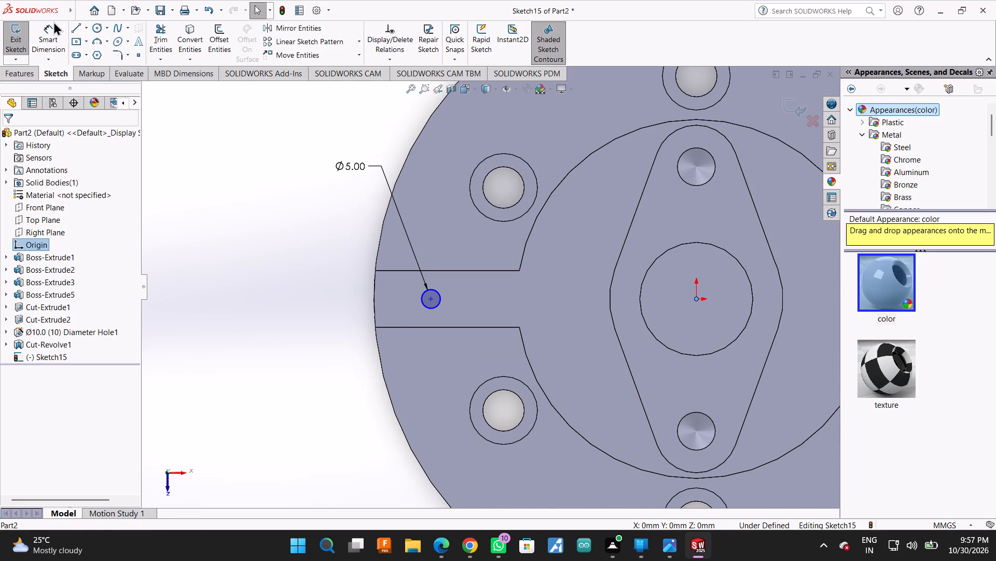
left_click(50, 28)
left_click(430, 299)
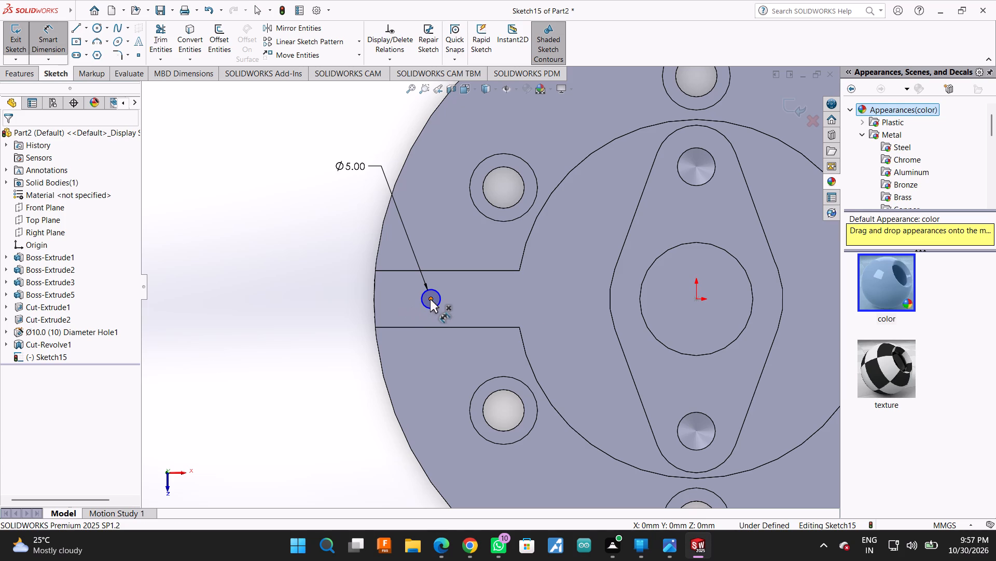
left_click(697, 300)
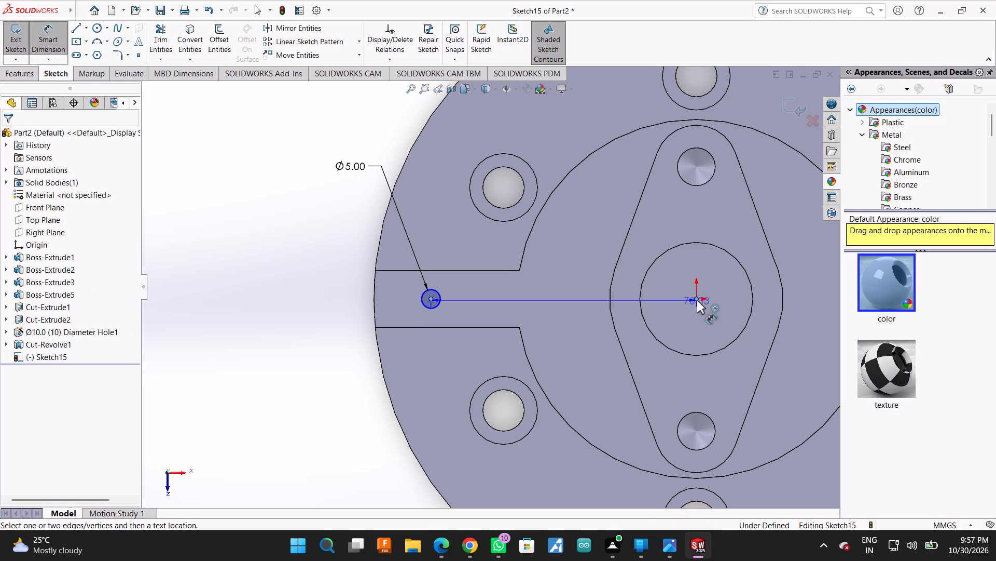
scroll(606, 456, "up", 3)
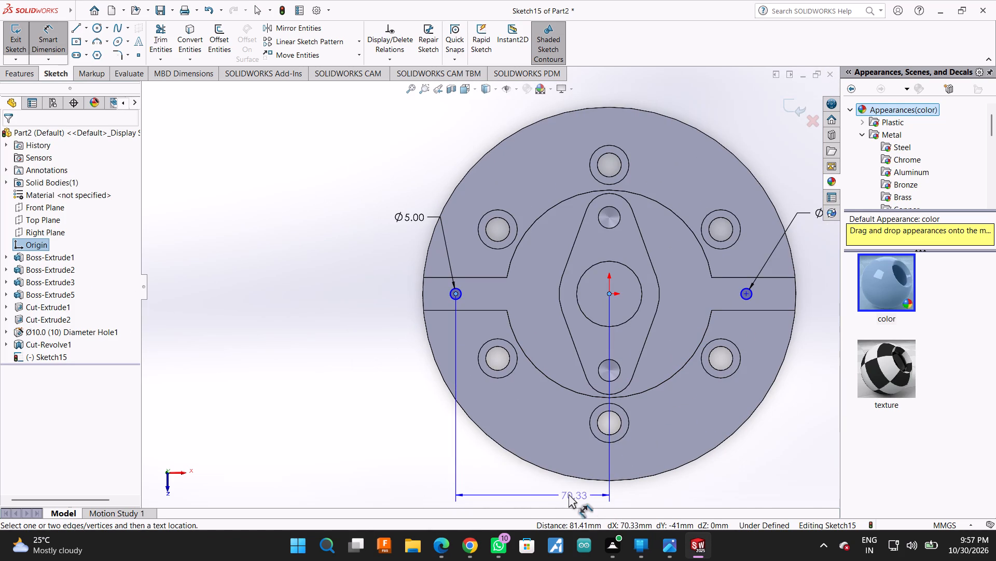
left_click(541, 495)
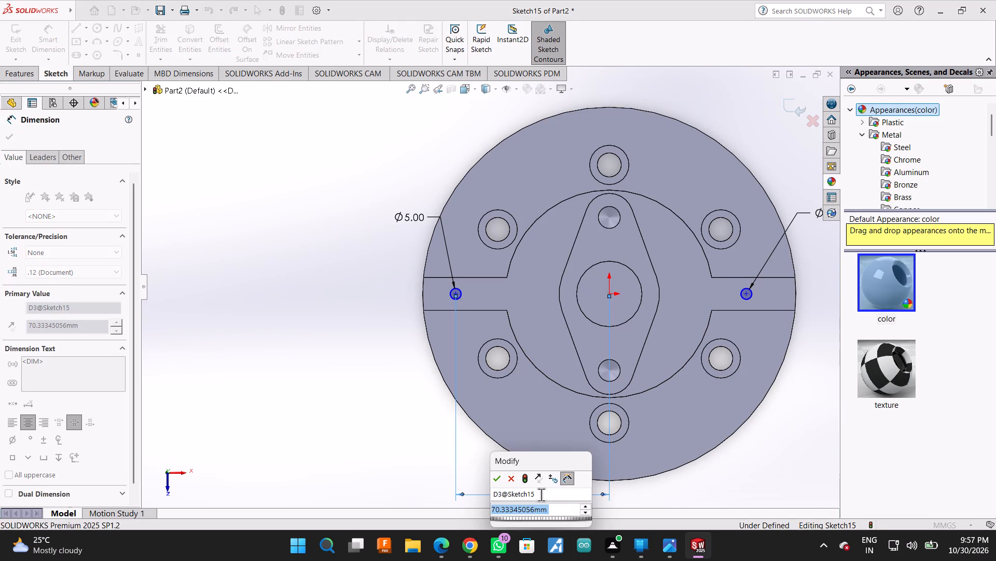
type("92/2")
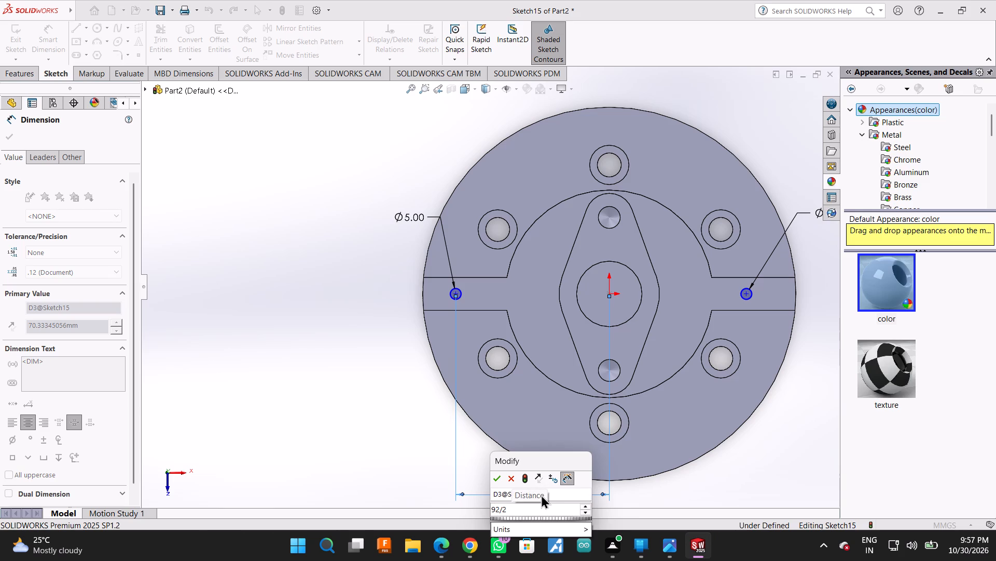
key("Return")
Dimension the centre of the circle on the positive-X rib at 92/2 (46 mm) from the origin.
scroll(707, 338, "down", 1)
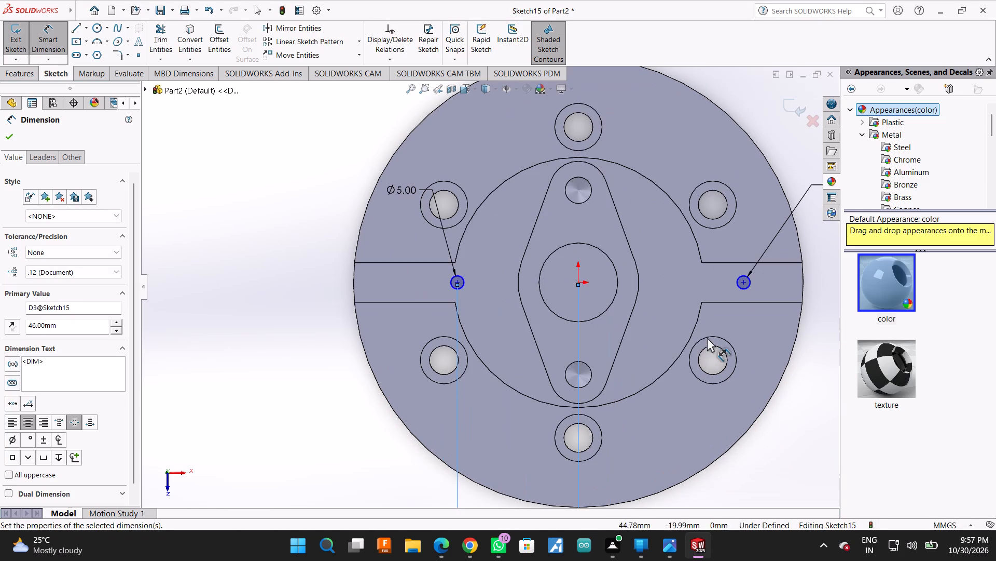
left_click(579, 280)
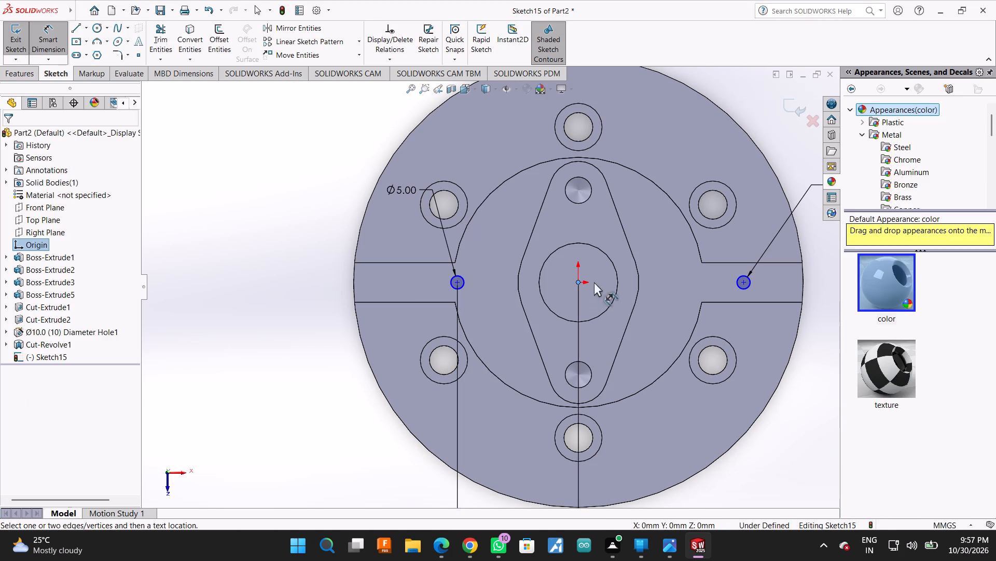
left_click(744, 280)
scroll(740, 415, "up", 2)
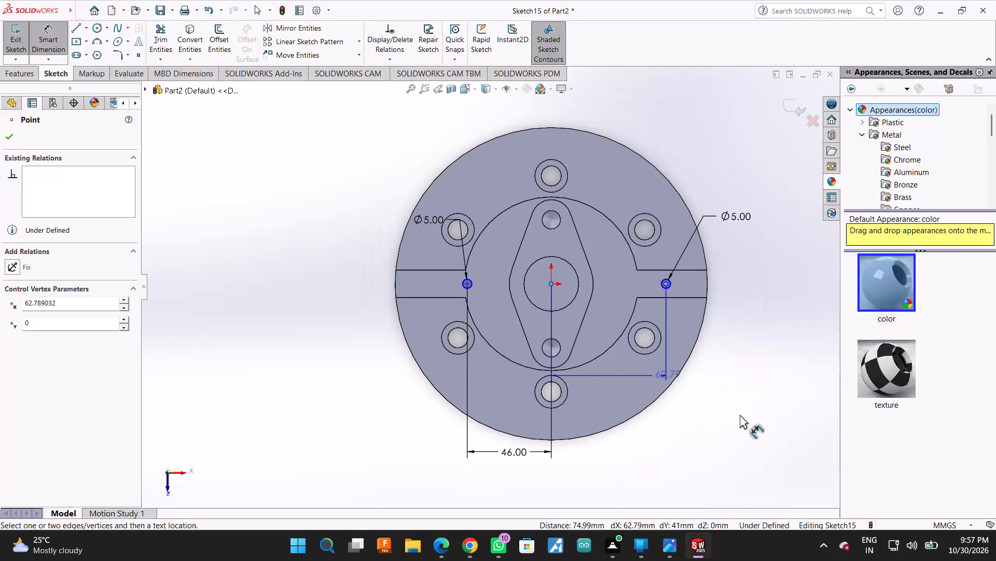
left_click(629, 449)
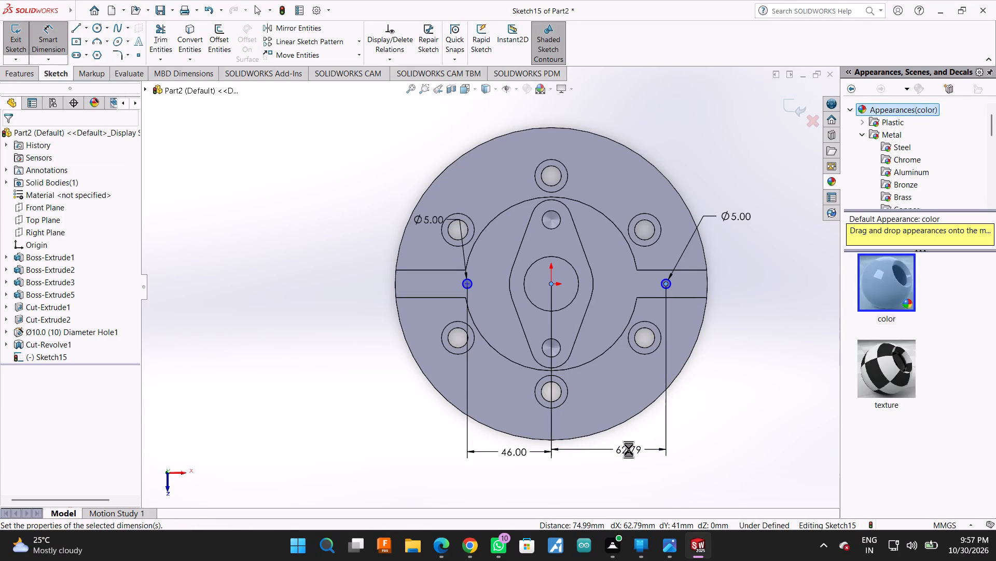
type("92/2")
key("Return")
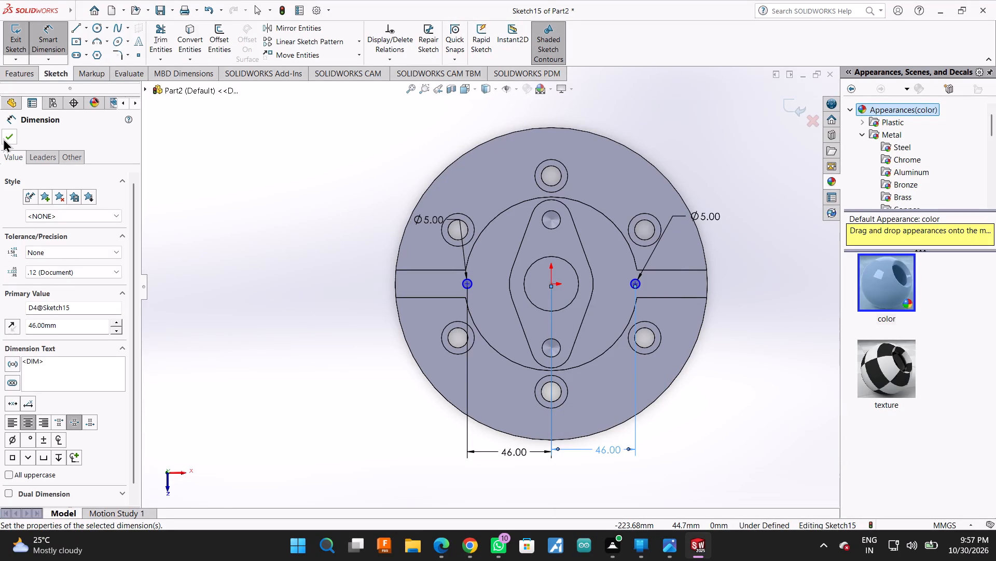
left_click(3, 138)
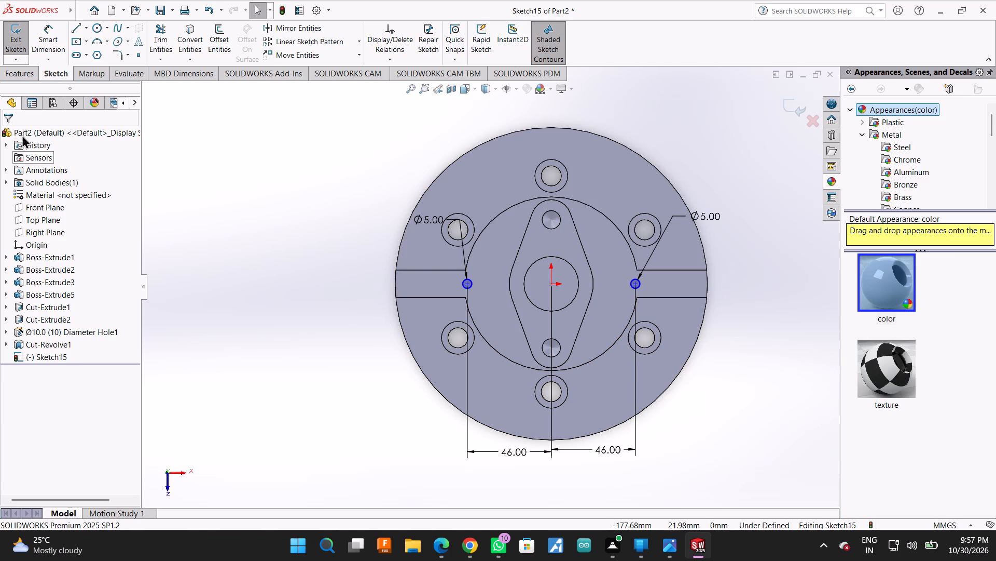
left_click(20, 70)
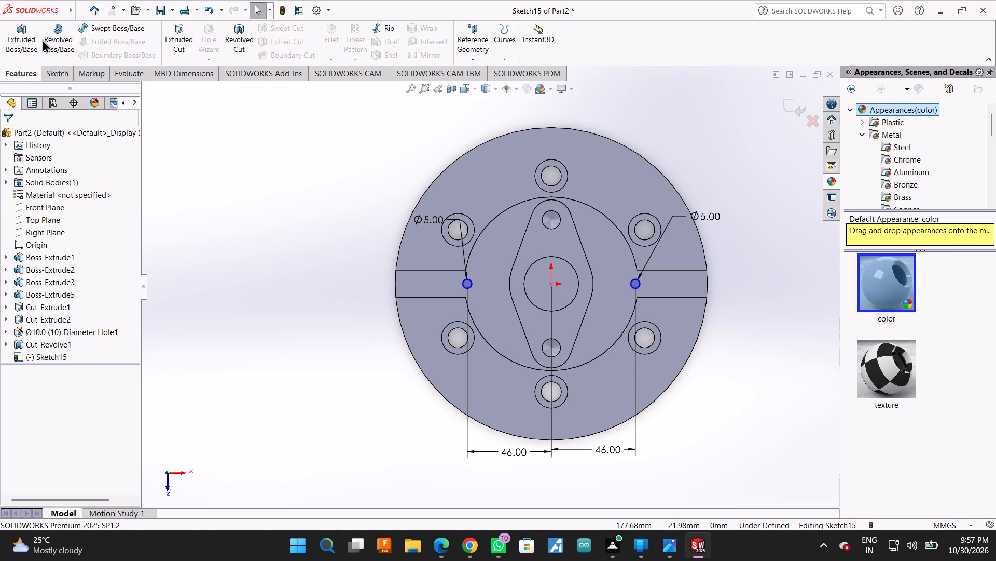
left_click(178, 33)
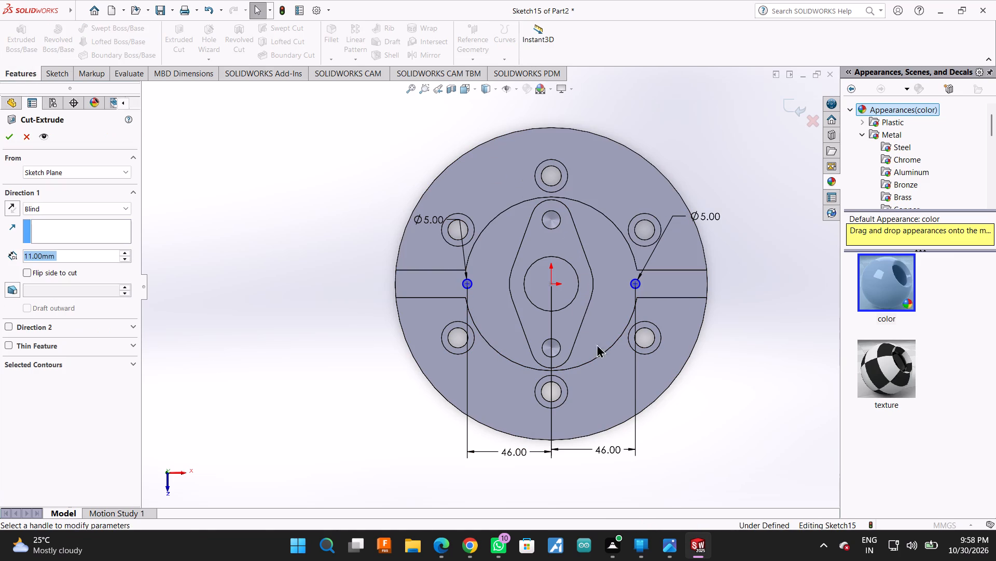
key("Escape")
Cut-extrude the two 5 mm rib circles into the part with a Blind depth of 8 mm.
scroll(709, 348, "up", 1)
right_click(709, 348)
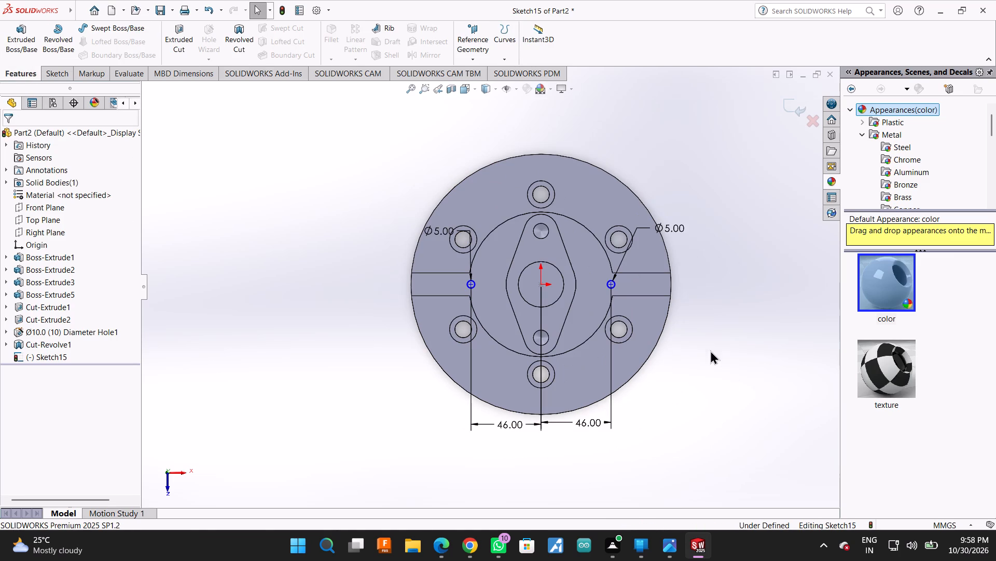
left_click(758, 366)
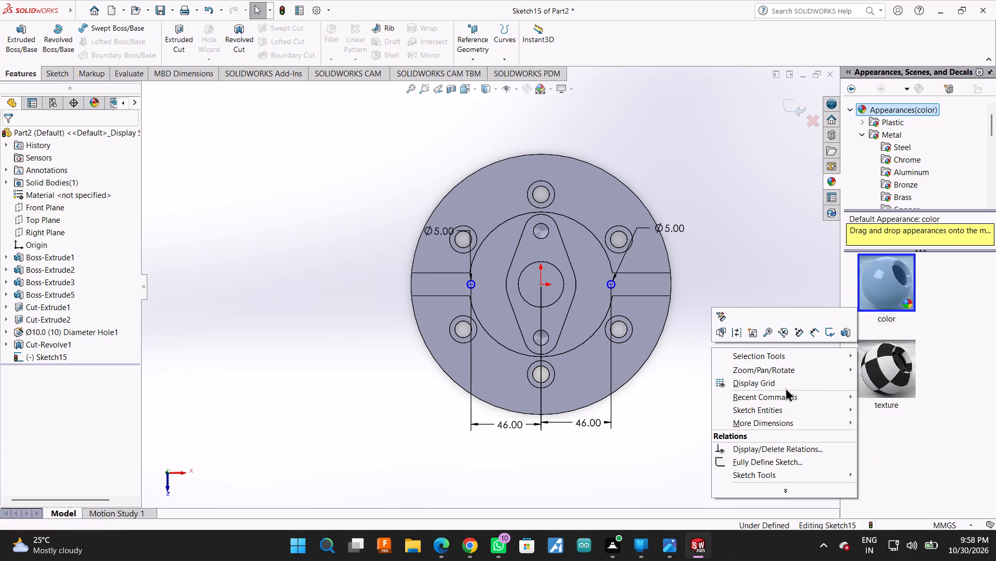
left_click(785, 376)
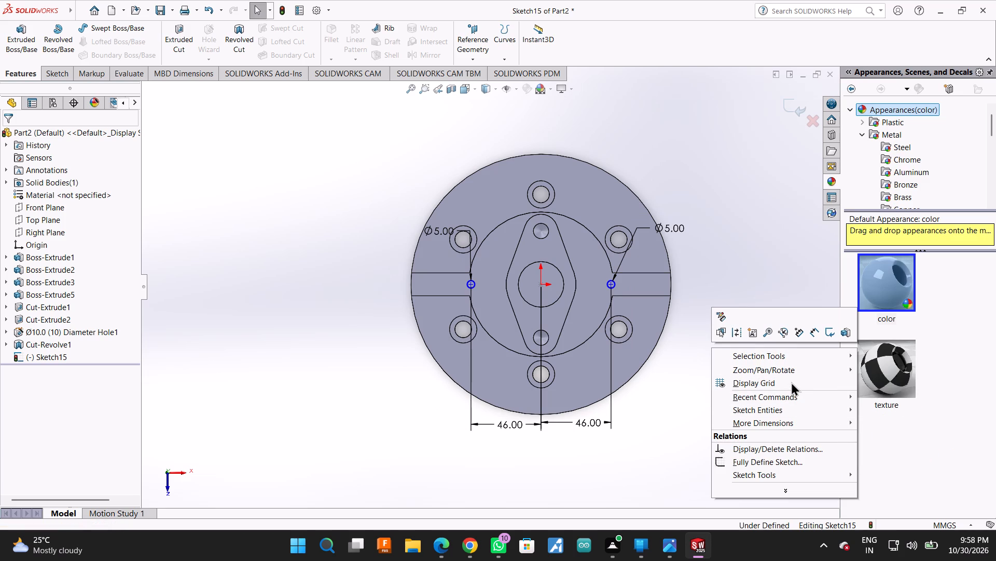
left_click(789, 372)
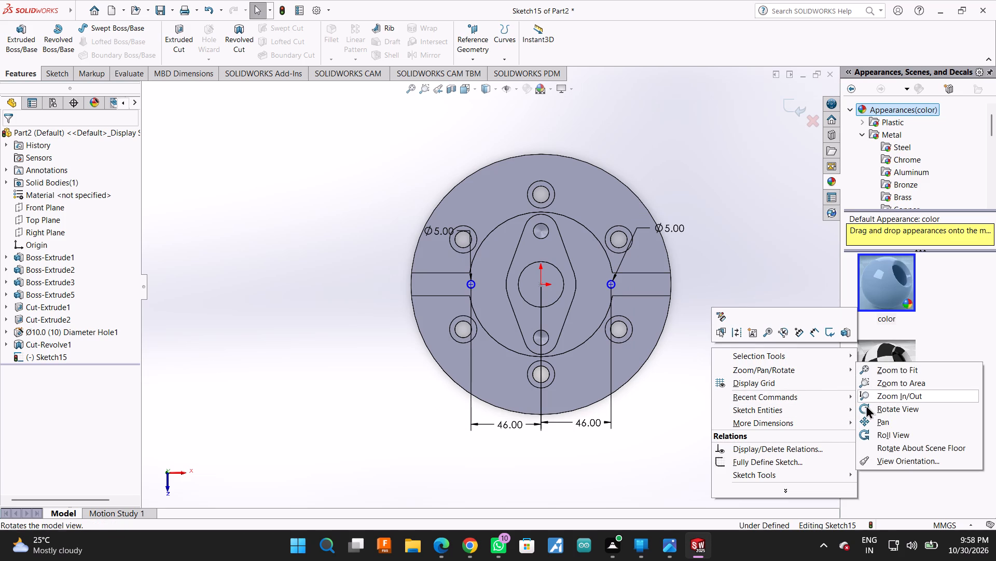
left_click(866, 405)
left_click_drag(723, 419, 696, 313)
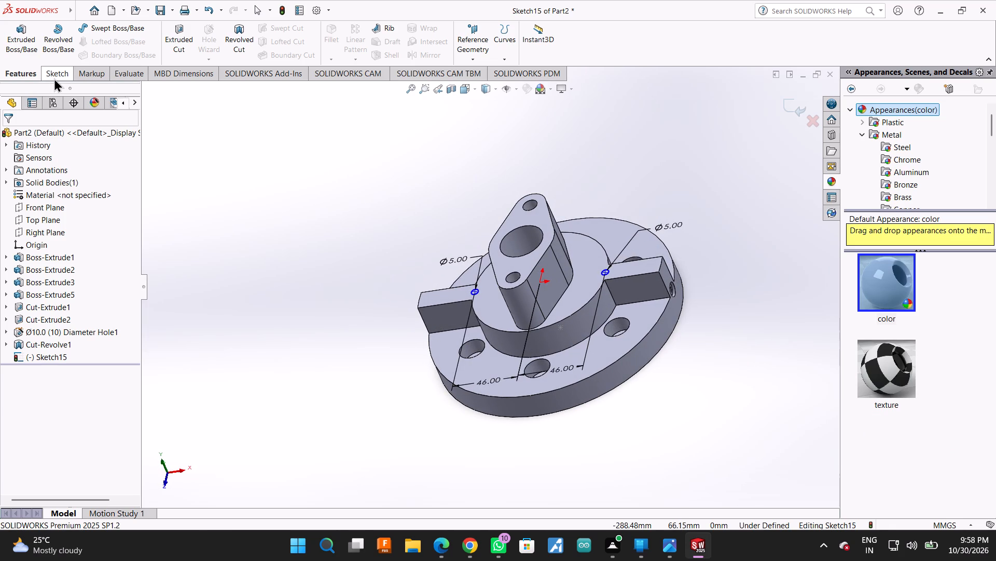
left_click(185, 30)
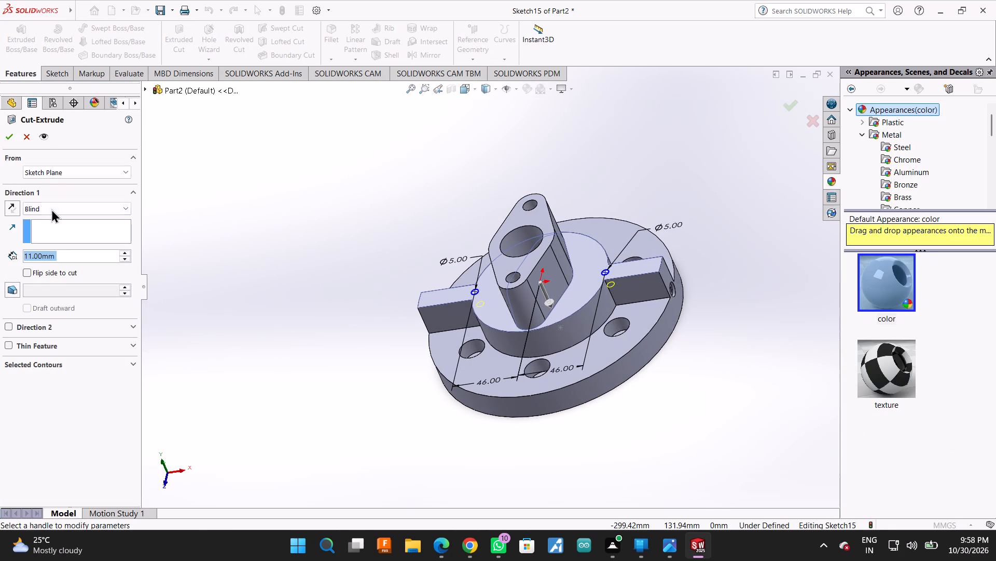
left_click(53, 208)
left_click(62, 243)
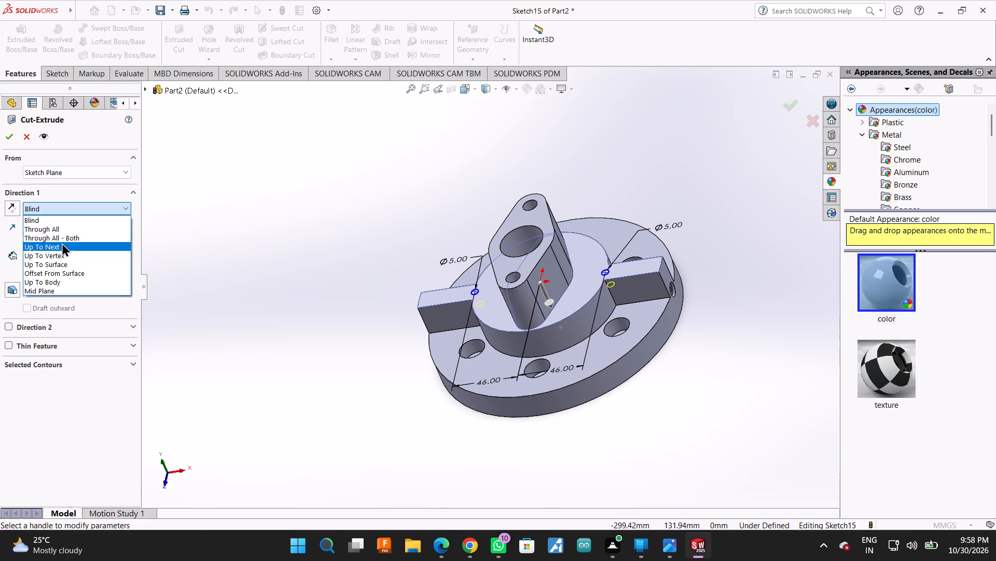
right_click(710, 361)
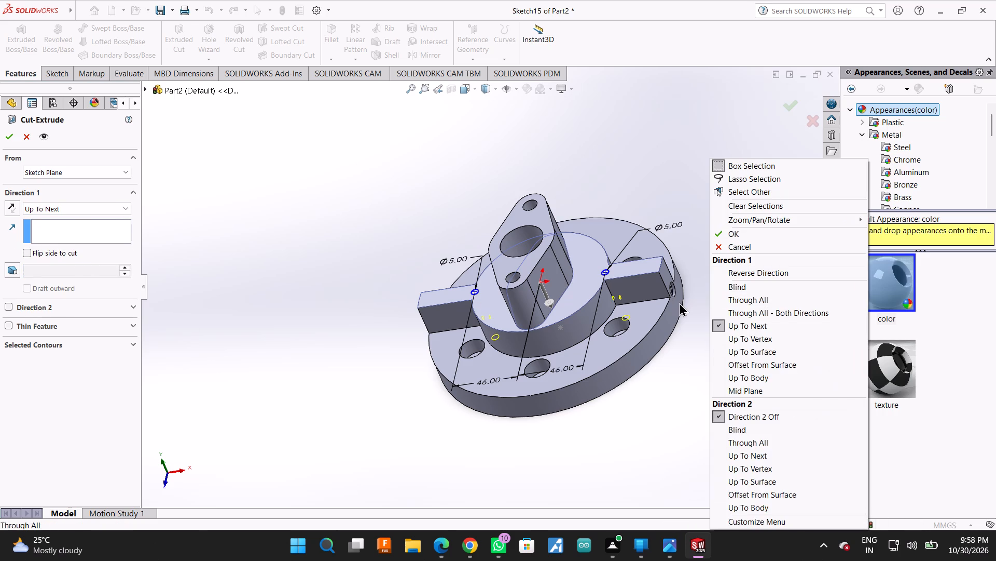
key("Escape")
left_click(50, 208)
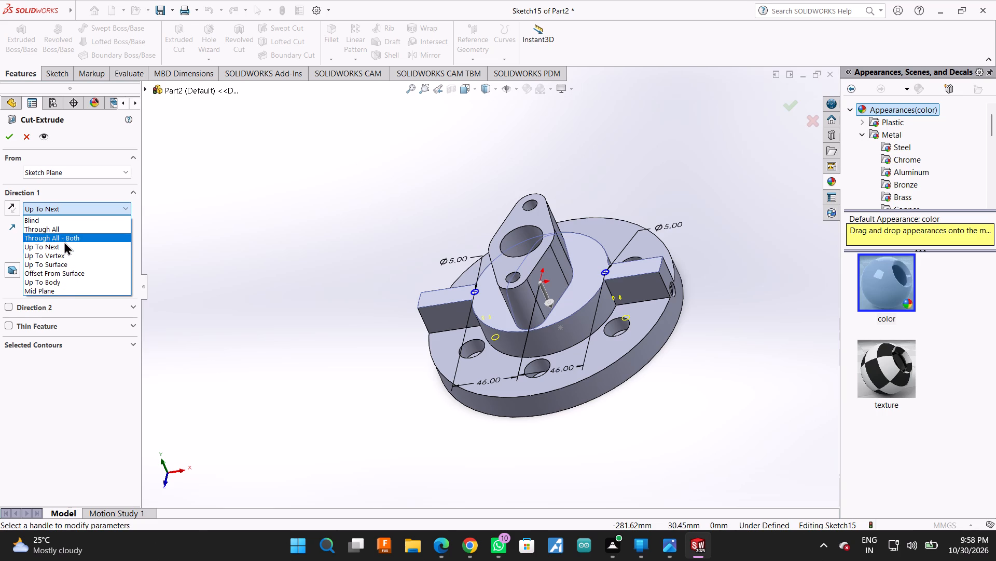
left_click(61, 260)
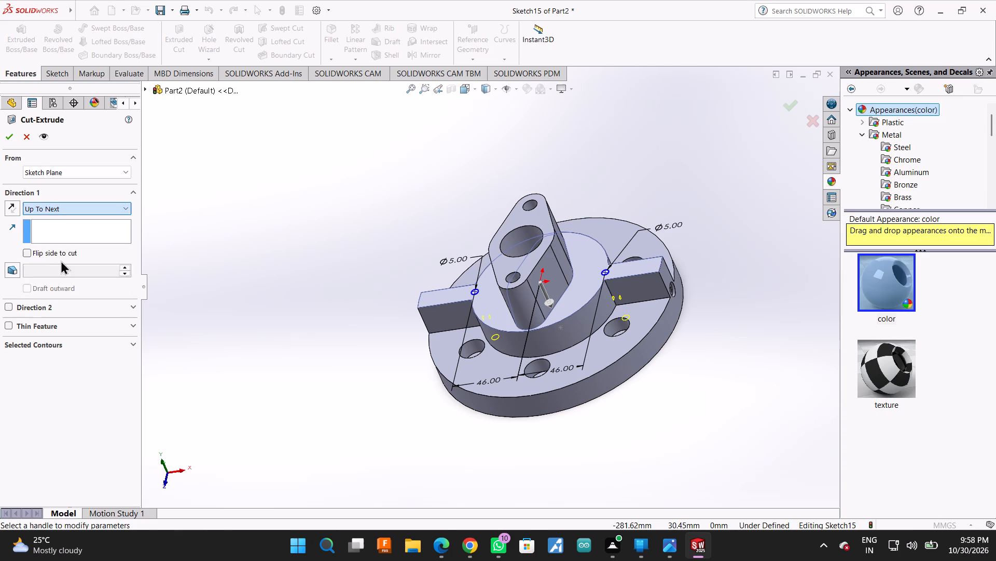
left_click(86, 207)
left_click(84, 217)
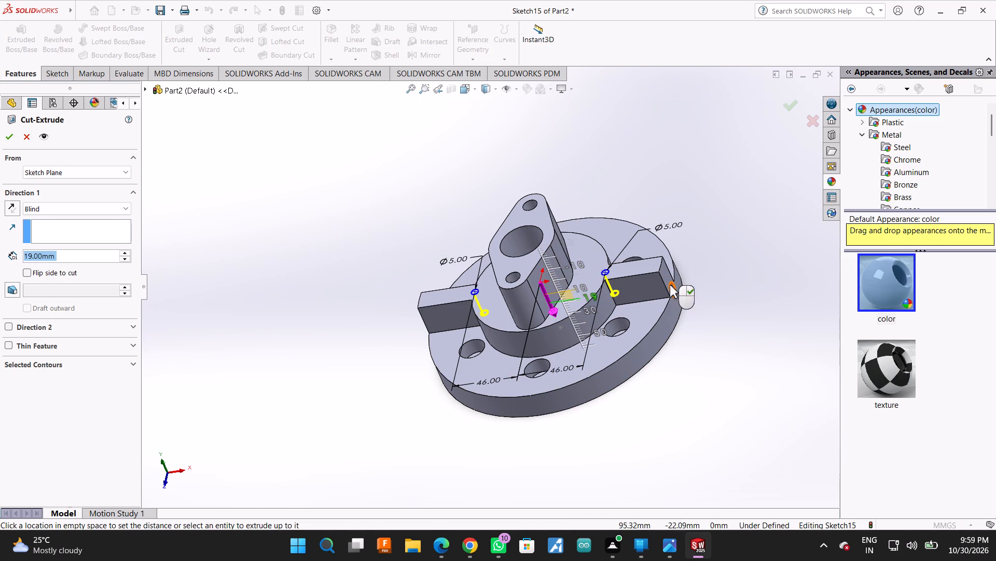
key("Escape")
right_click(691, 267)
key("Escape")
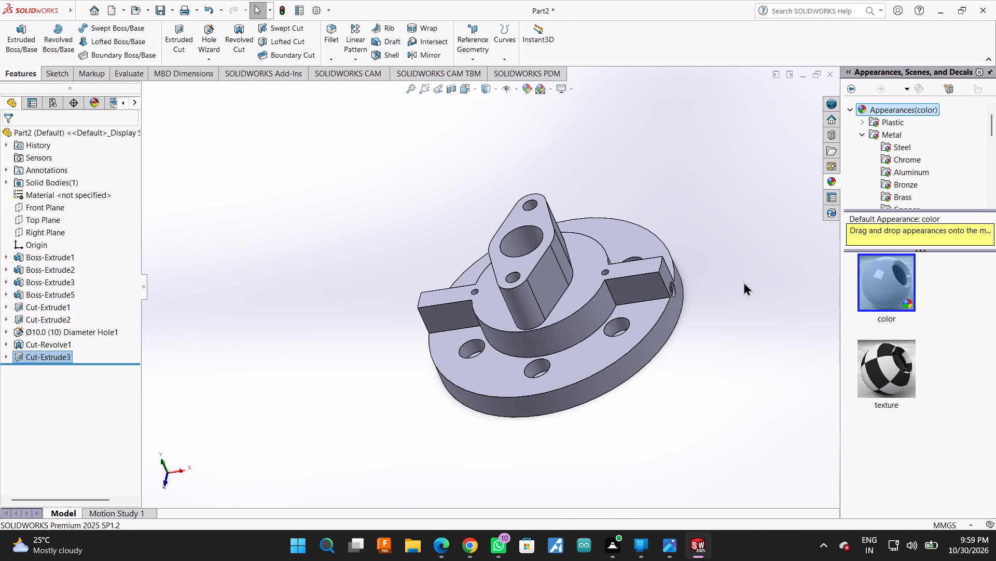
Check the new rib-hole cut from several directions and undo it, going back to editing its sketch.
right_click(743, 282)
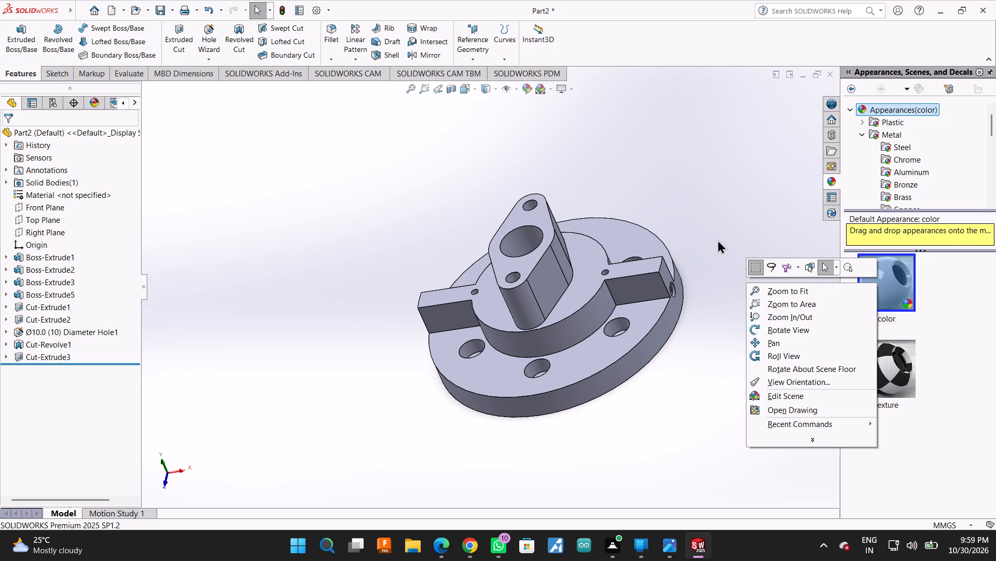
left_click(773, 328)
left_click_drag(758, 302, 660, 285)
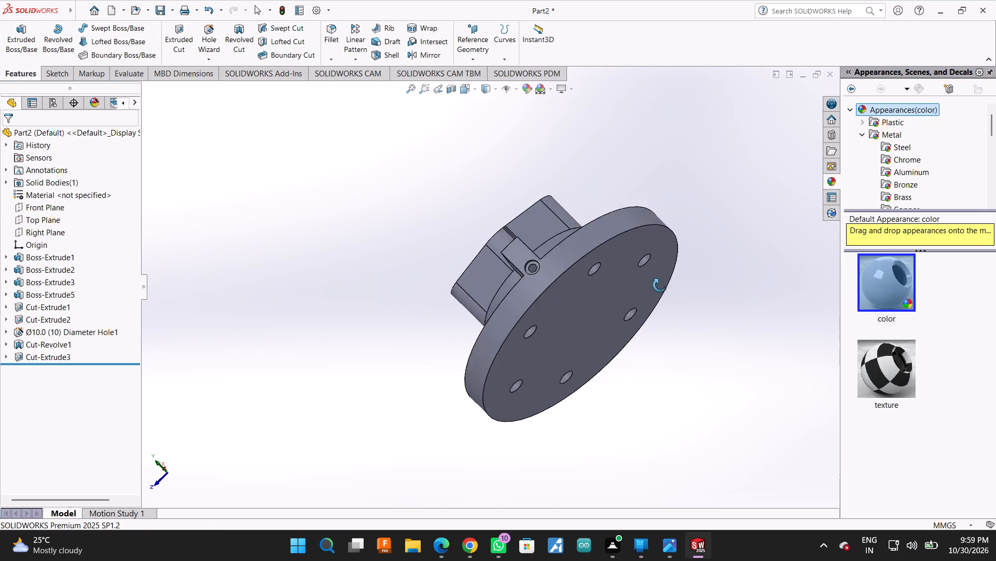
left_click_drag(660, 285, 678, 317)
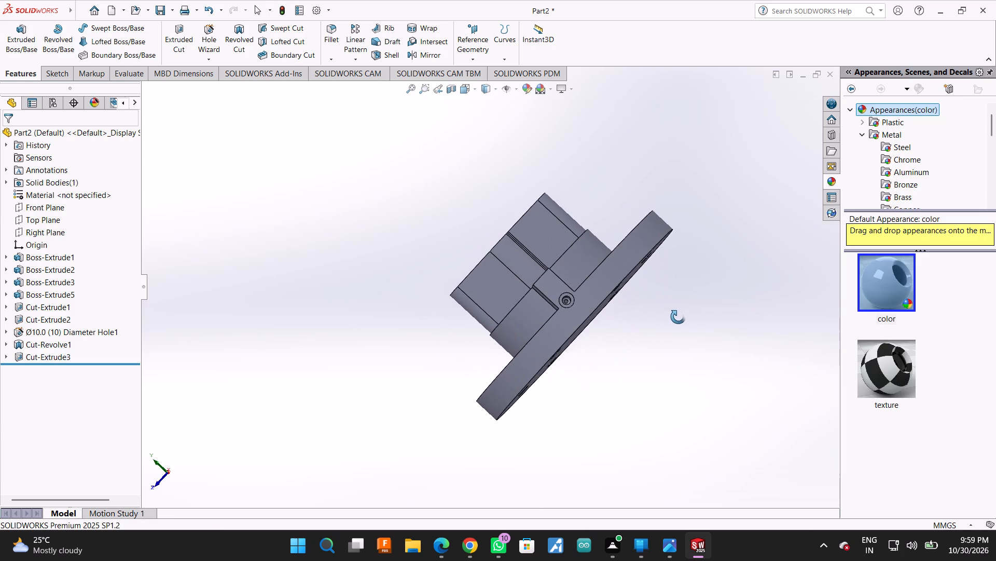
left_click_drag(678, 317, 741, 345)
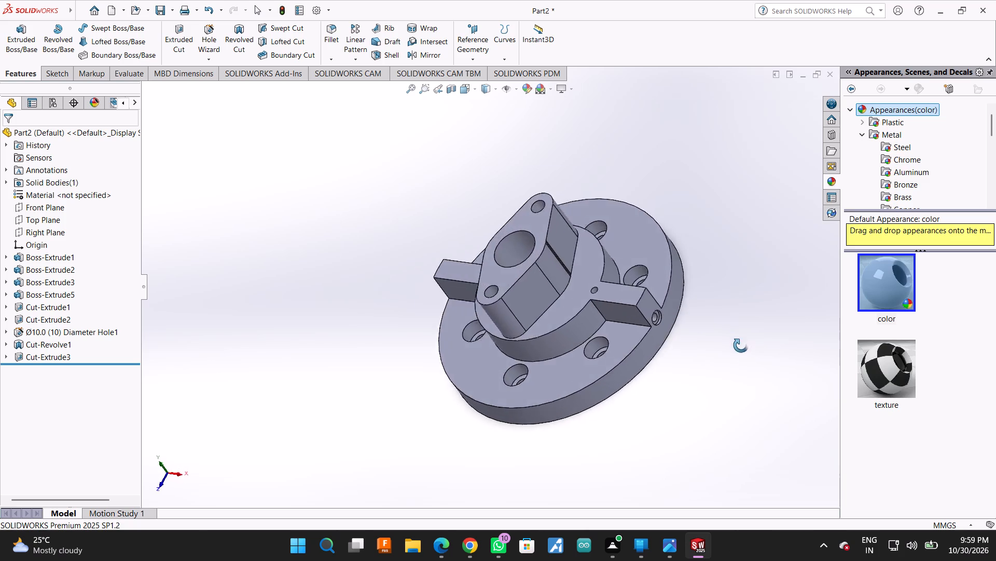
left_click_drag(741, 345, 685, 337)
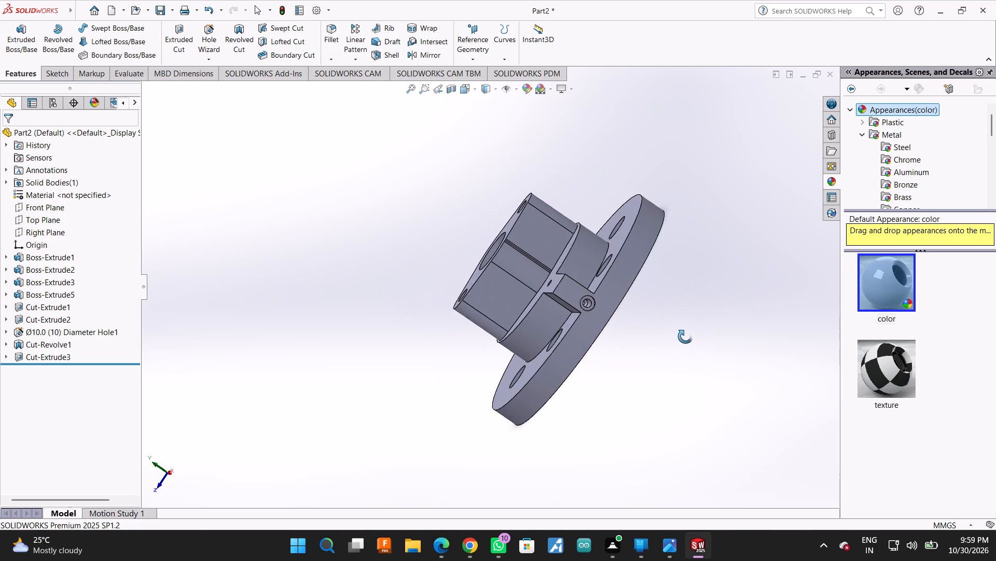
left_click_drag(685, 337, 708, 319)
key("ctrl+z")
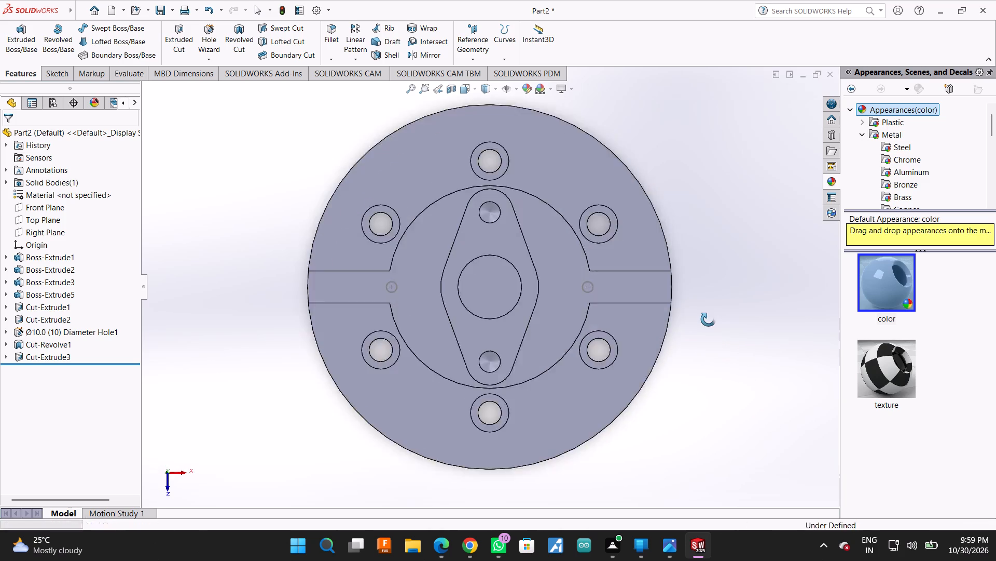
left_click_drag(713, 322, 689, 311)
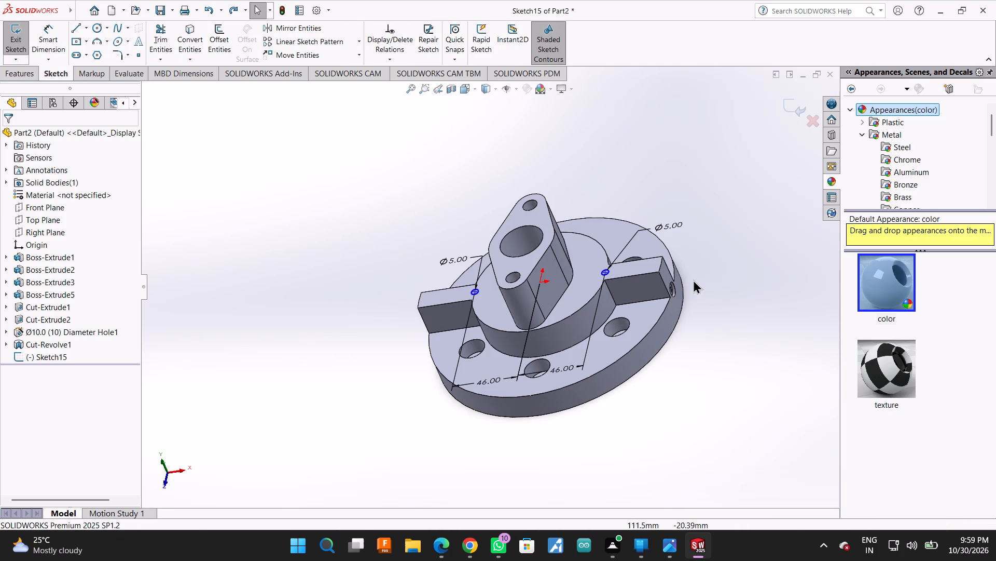
Cut-extrude the two 5 mm rib circles into the part with a Blind depth of 23+5 (28 mm).
left_click(21, 72)
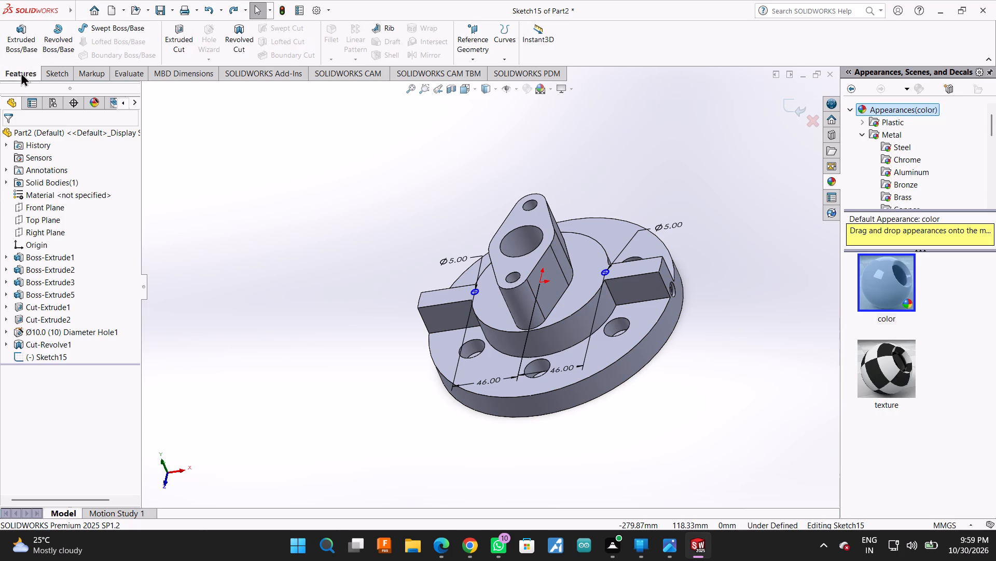
left_click(182, 34)
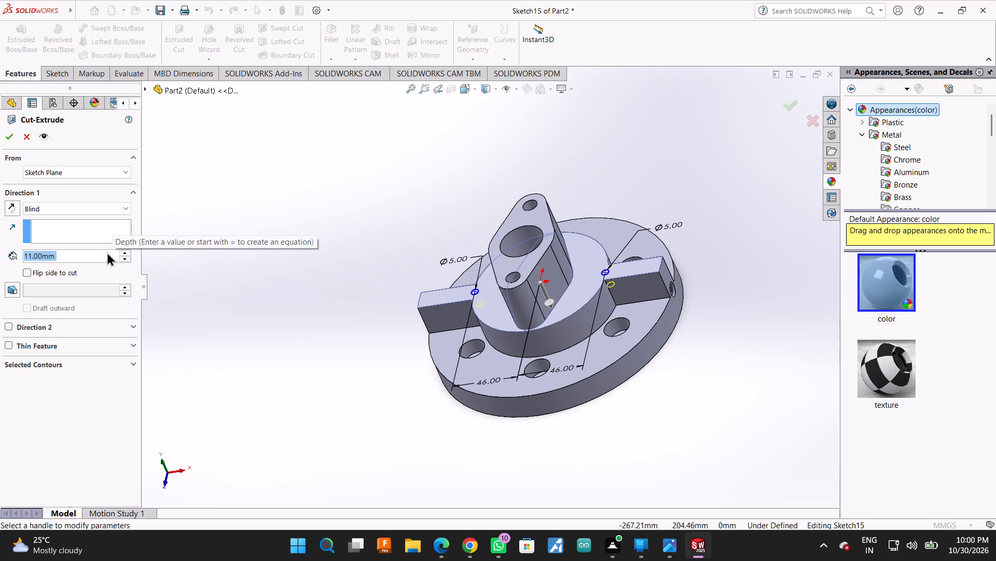
key("BackSpace")
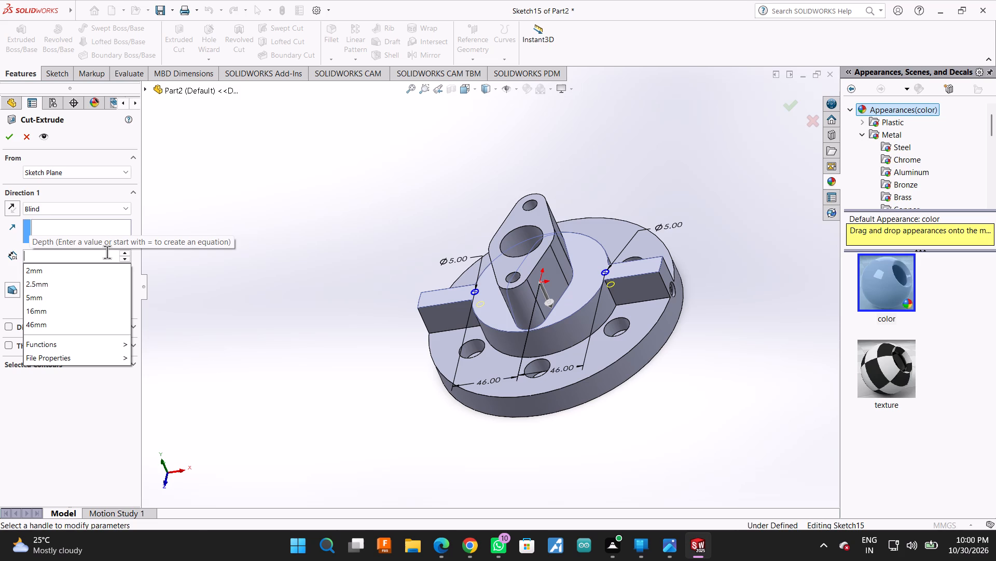
key("2")
key("3")
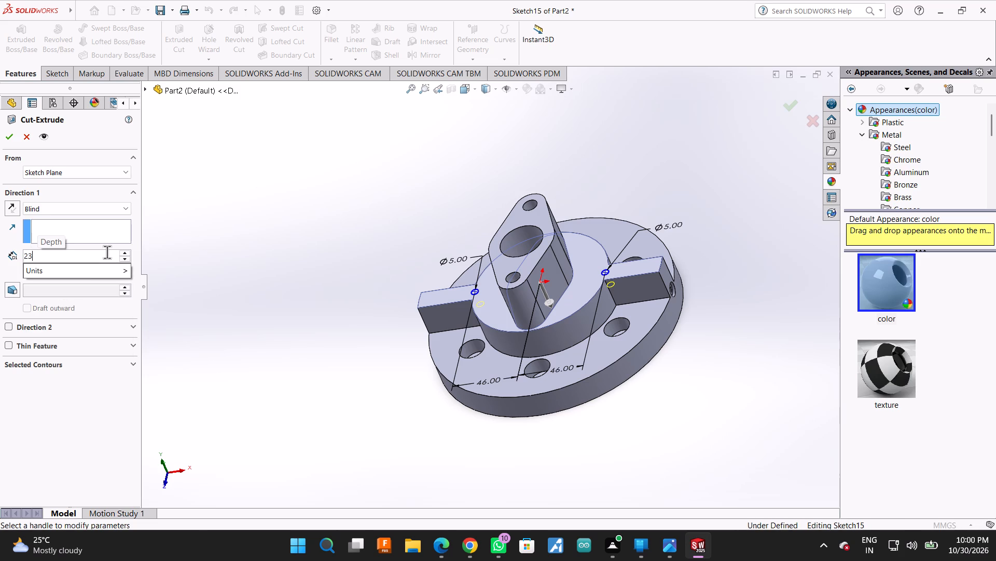
key("plus")
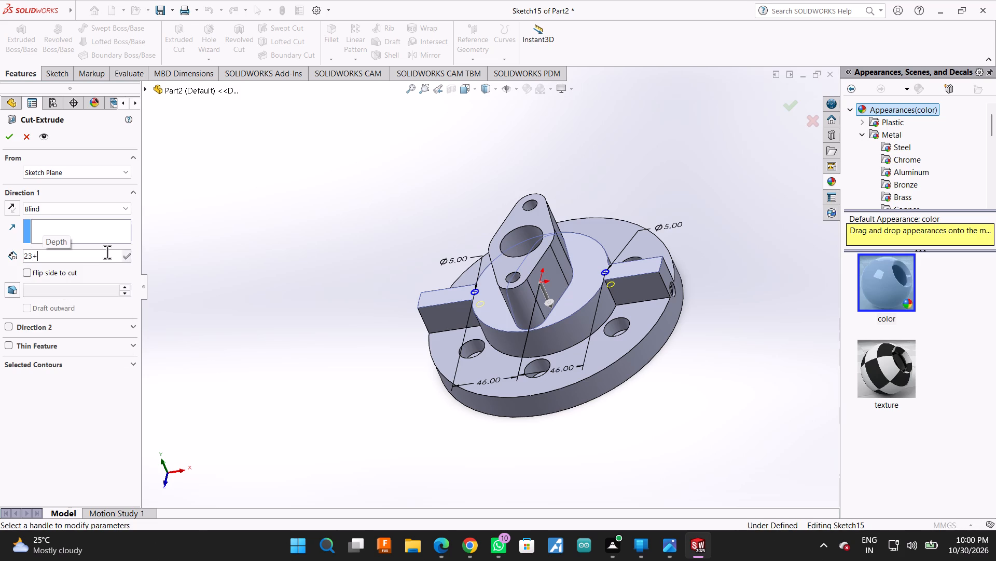
key("5")
key("Return")
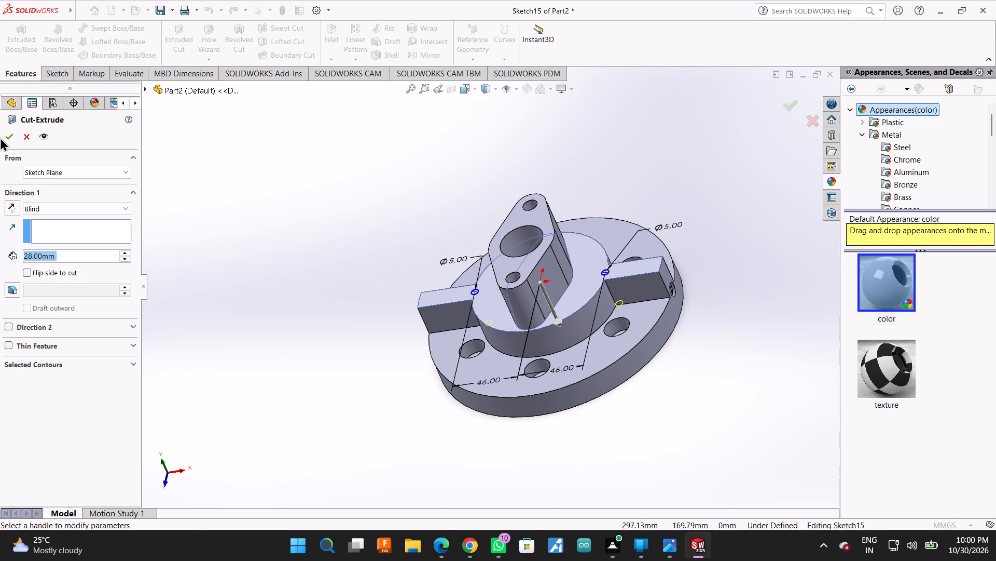
left_click(8, 141)
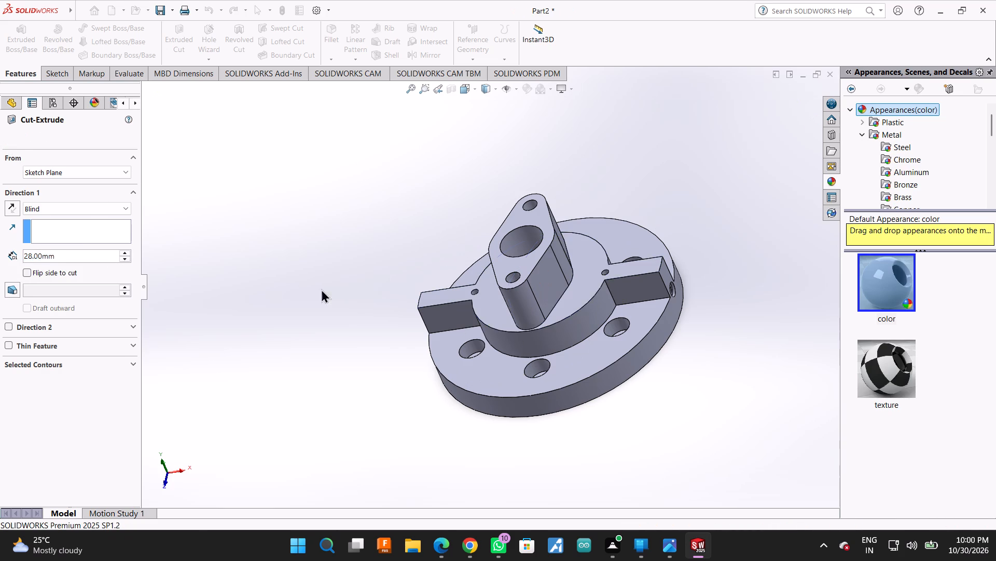
Examine the new rib holes and the cross hole from above, below and the side of the flange.
right_click(710, 279)
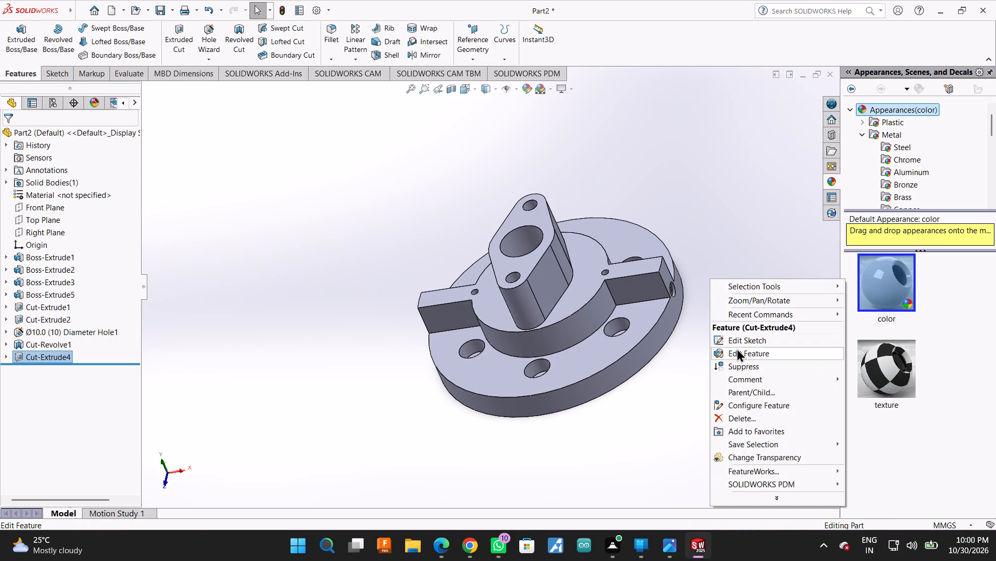
left_click(743, 301)
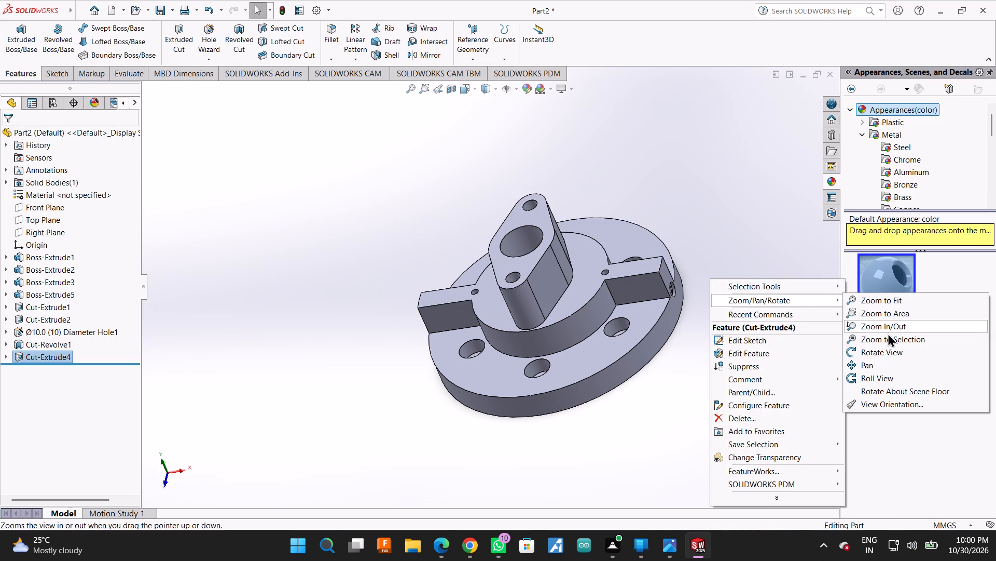
left_click(889, 349)
left_click_drag(801, 358, 688, 341)
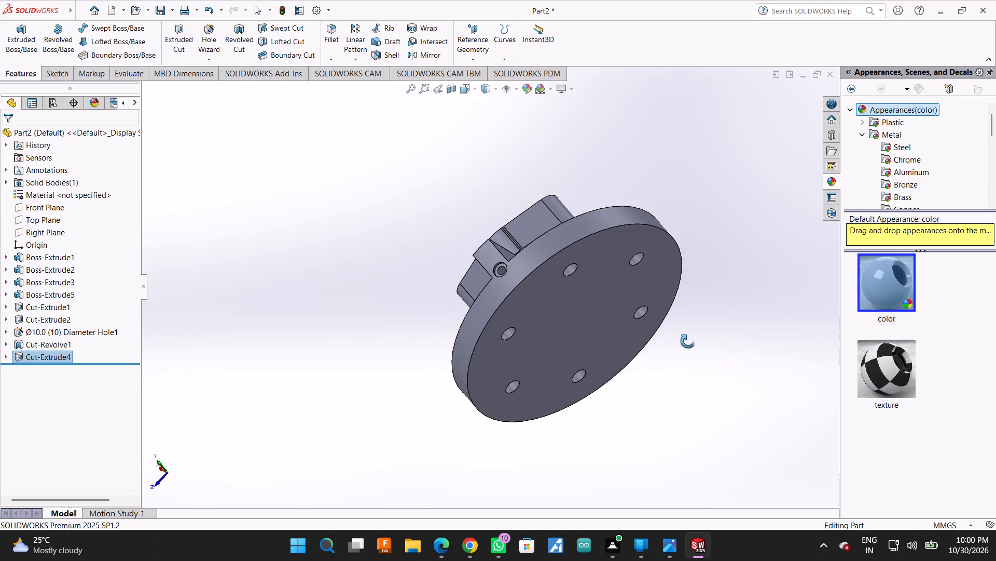
left_click_drag(688, 341, 783, 417)
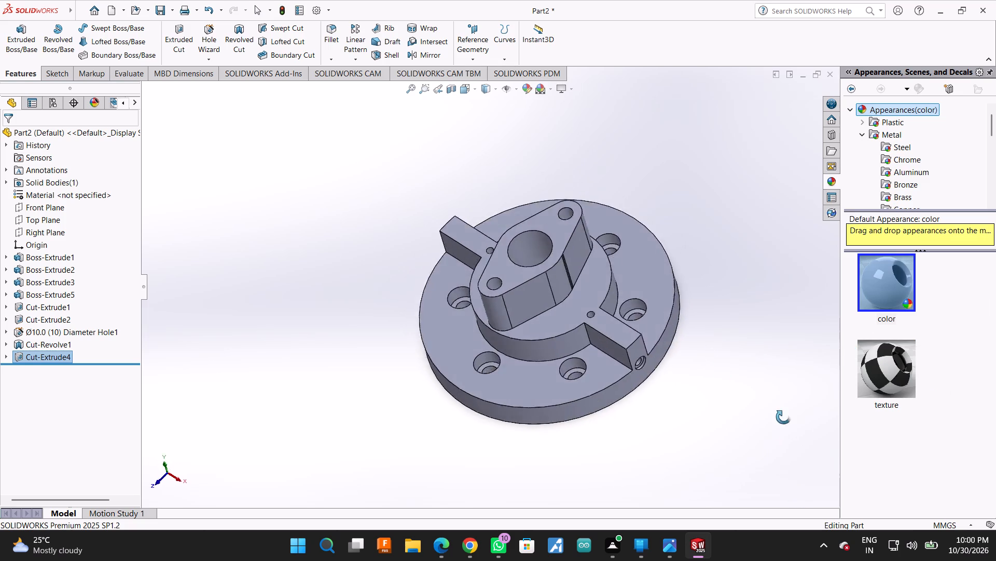
left_click_drag(783, 417, 728, 337)
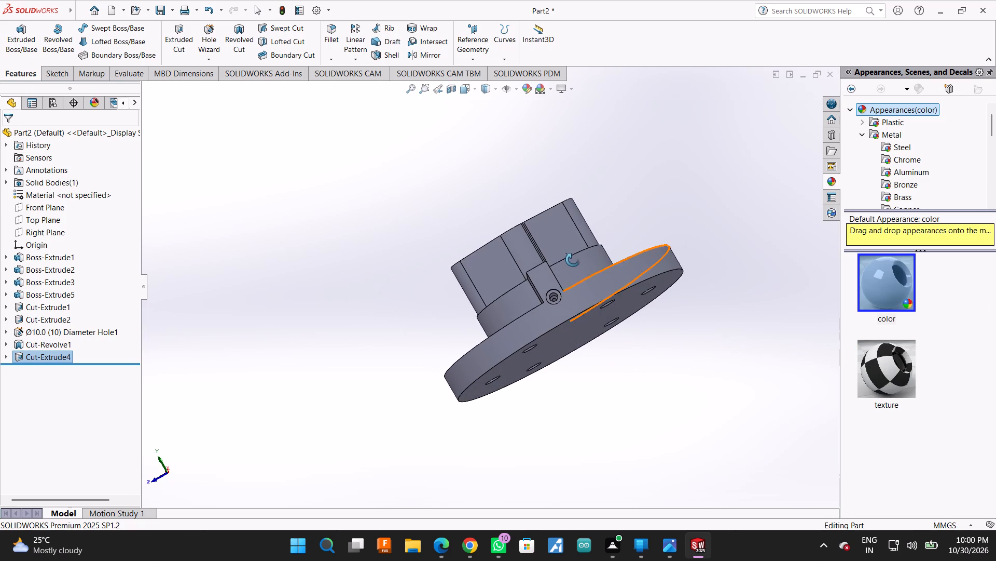
scroll(573, 260, "down", 6)
left_click_drag(730, 439, 724, 452)
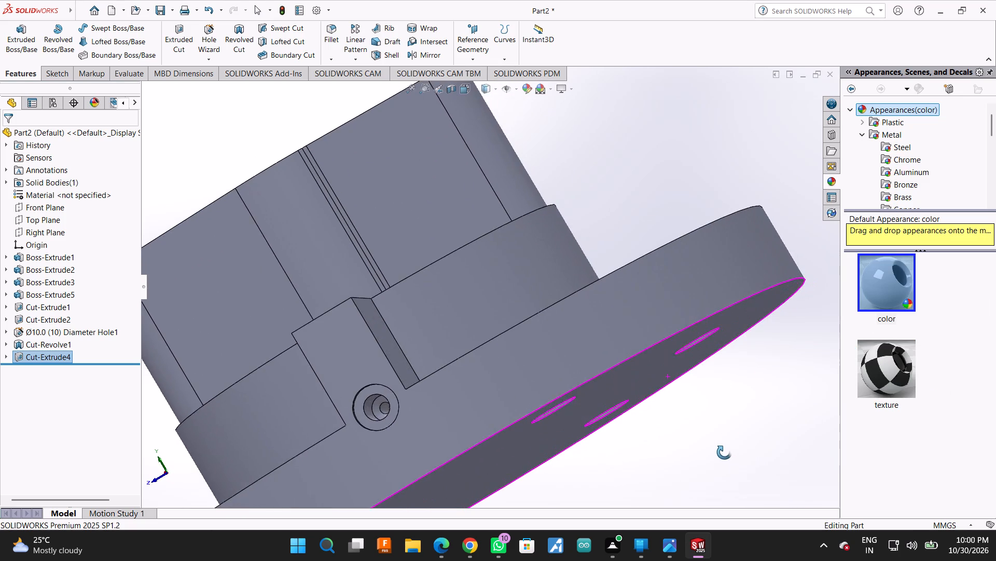
left_click_drag(724, 452, 806, 450)
scroll(721, 417, "up", 3)
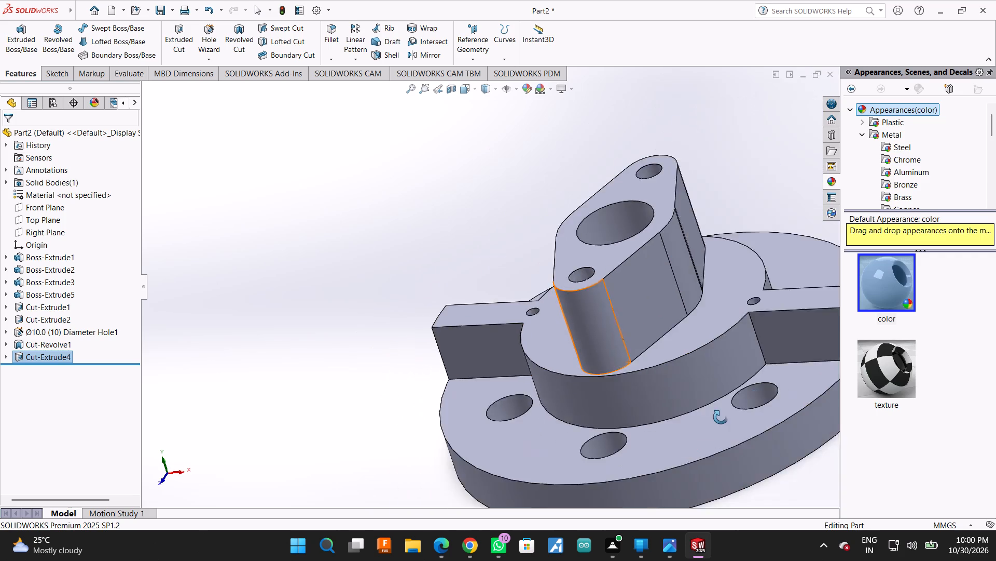
scroll(721, 417, "up", 6)
left_click_drag(378, 222, 428, 276)
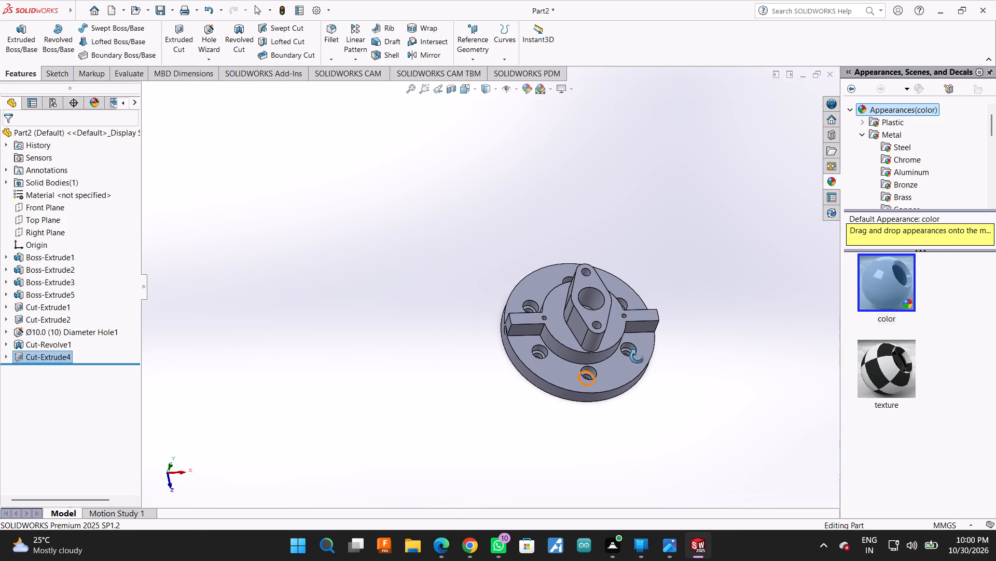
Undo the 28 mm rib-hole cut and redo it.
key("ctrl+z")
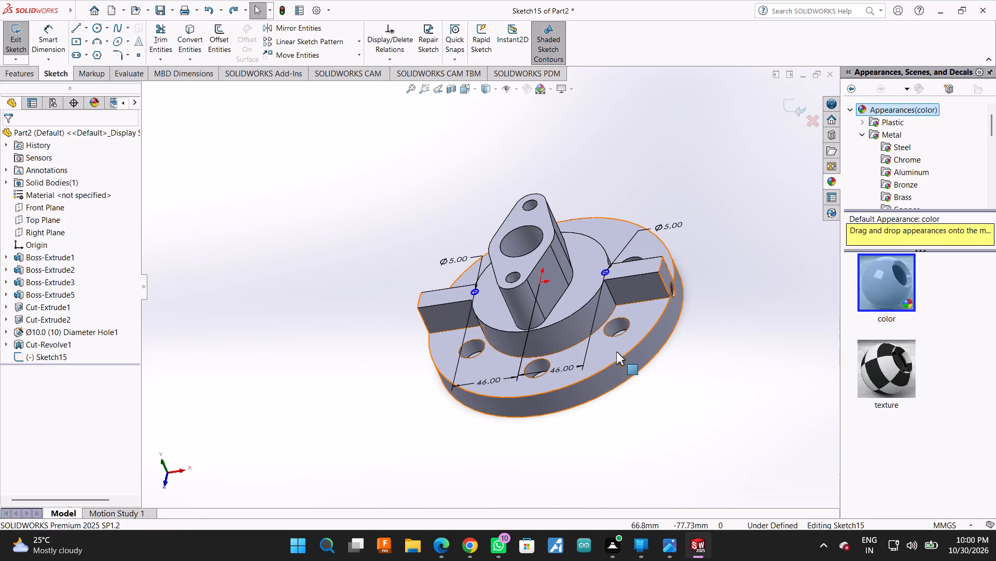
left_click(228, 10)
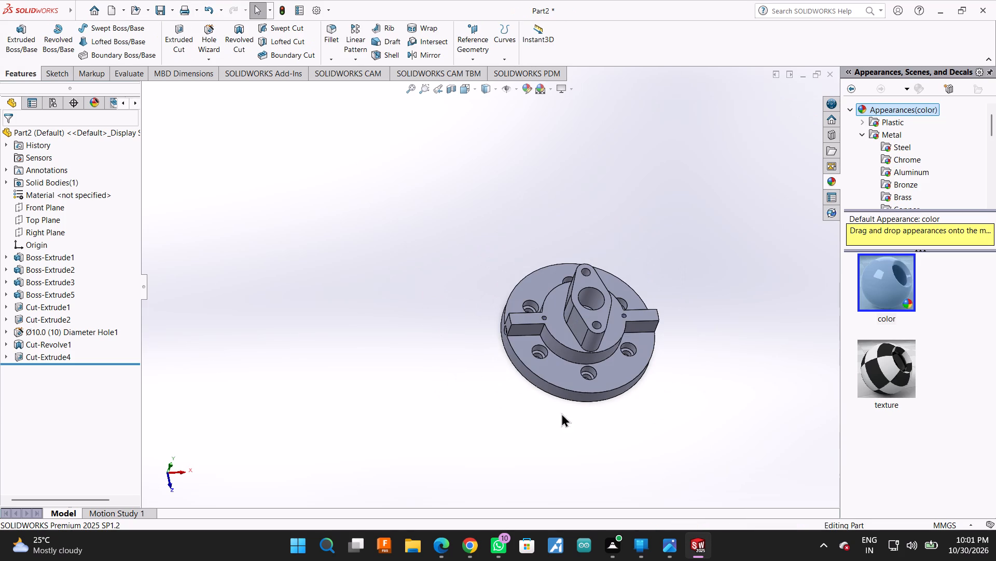
Show the part in isometric view, sectioned at the Front Plane with 0 mm offset, to examine the rib and cross holes.
scroll(629, 439, "down", 1)
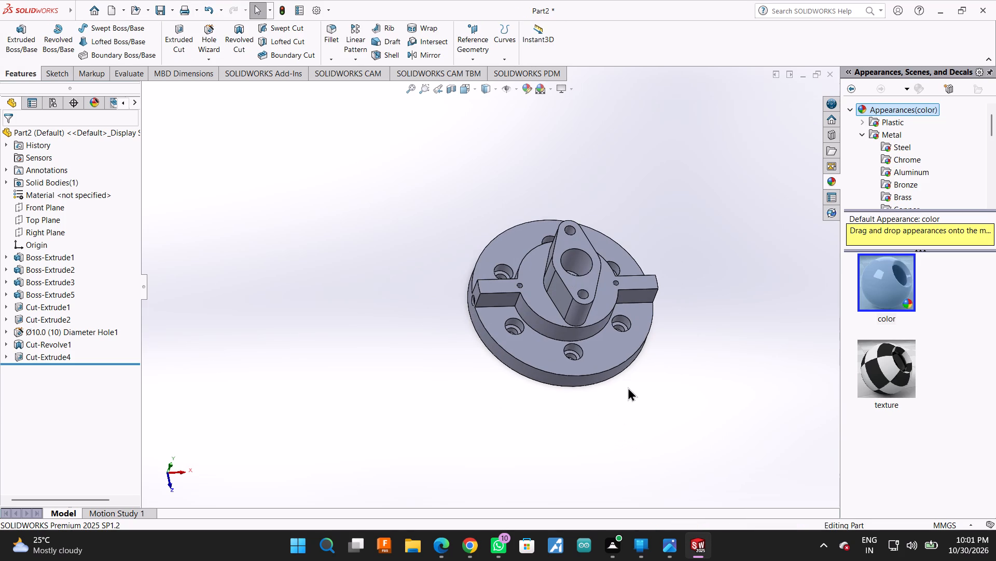
scroll(649, 324, "down", 3)
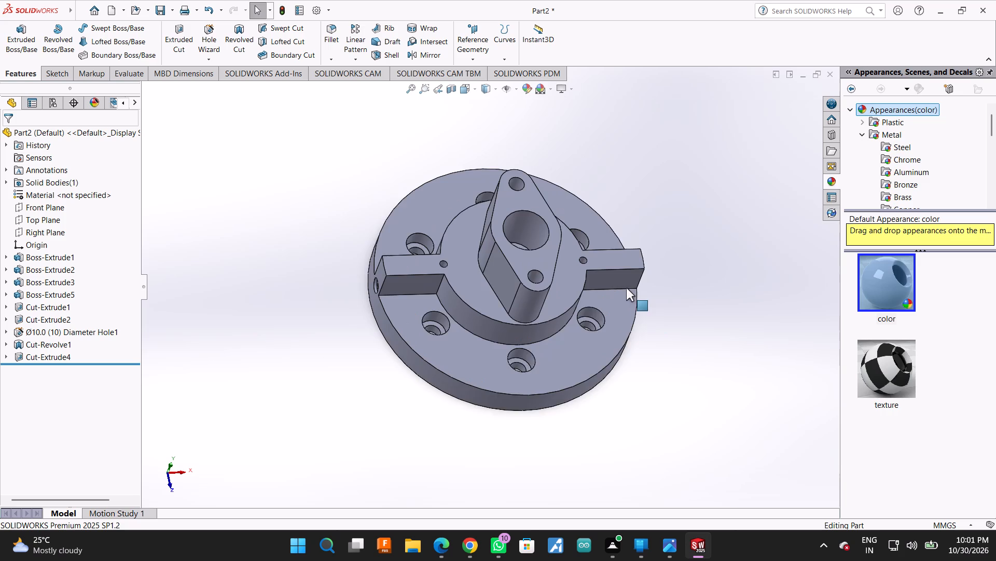
scroll(626, 288, "down", 2)
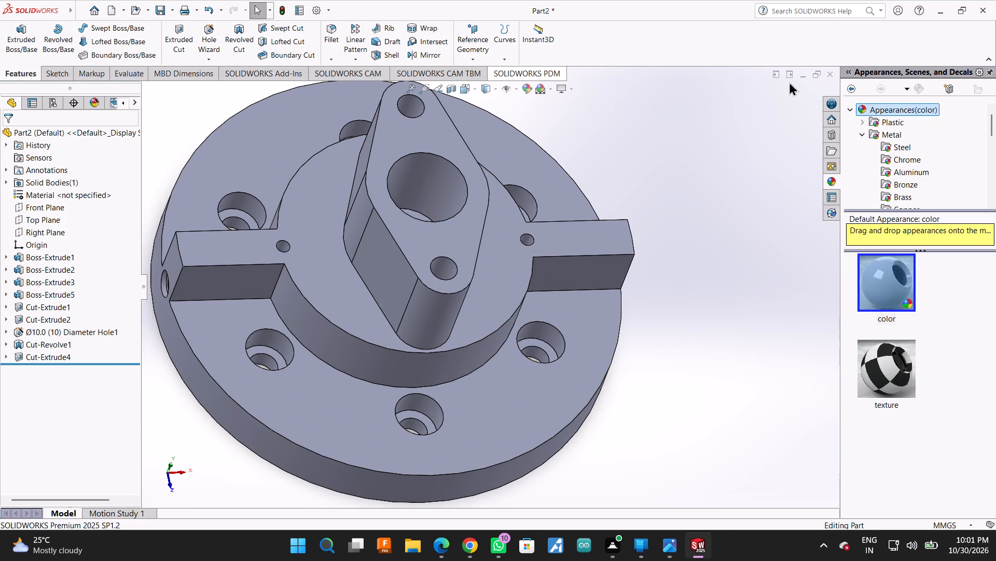
scroll(592, 282, "up", 2)
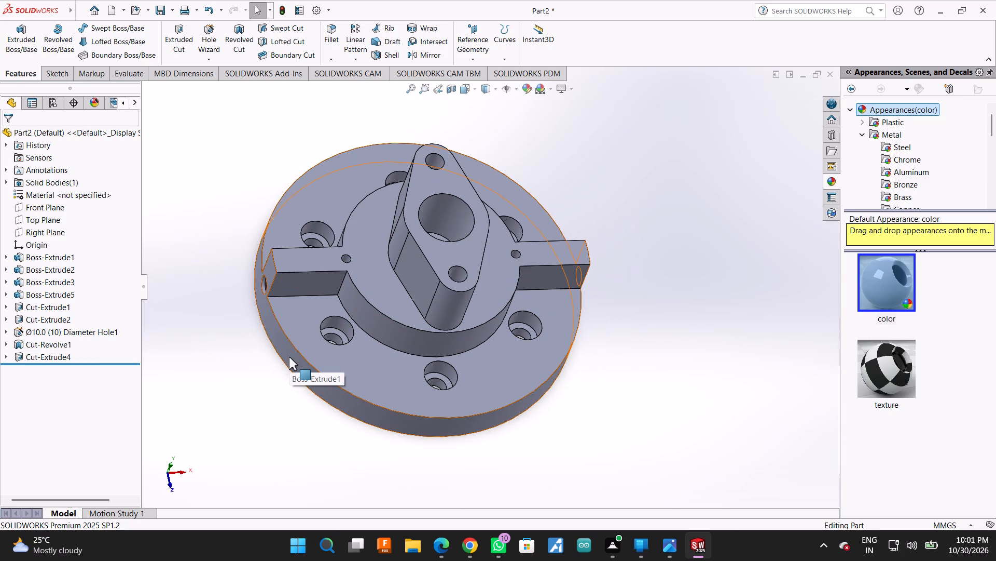
key("space")
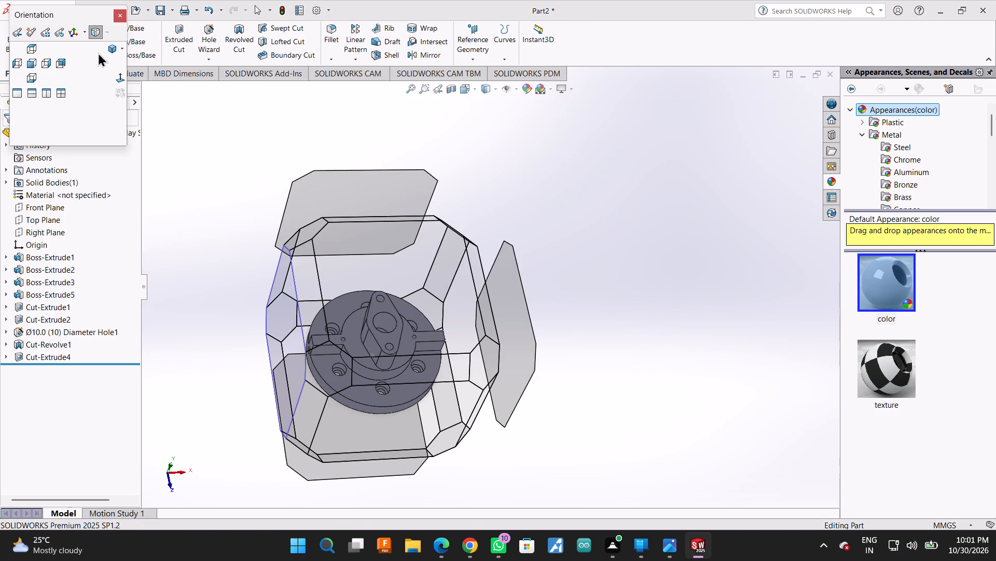
left_click(106, 50)
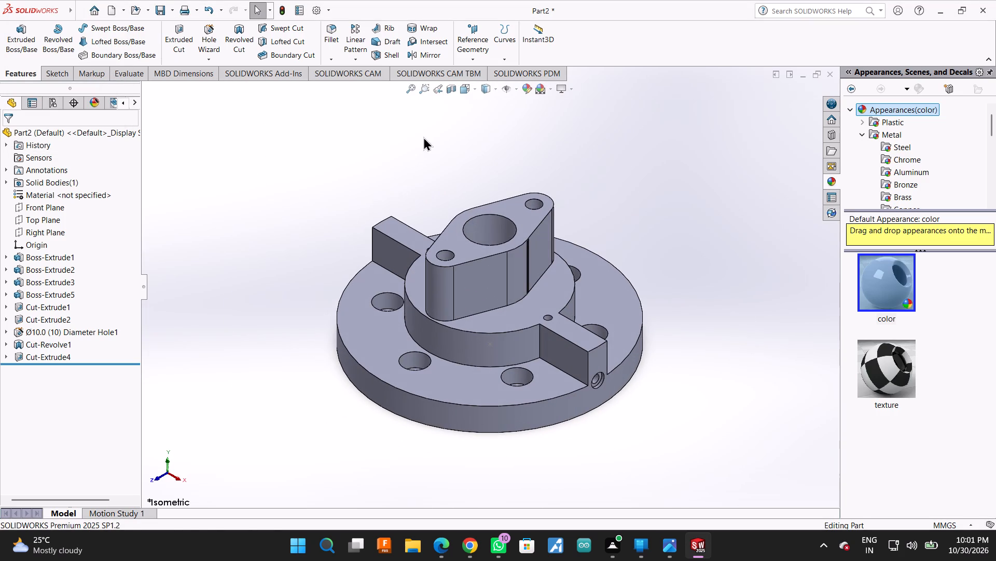
left_click(452, 91)
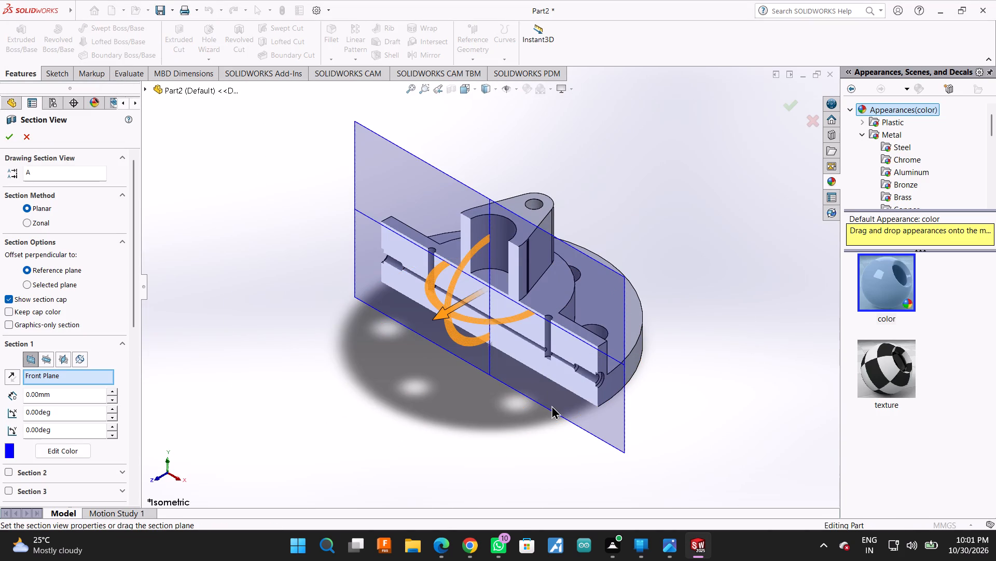
scroll(551, 405, "down", 1)
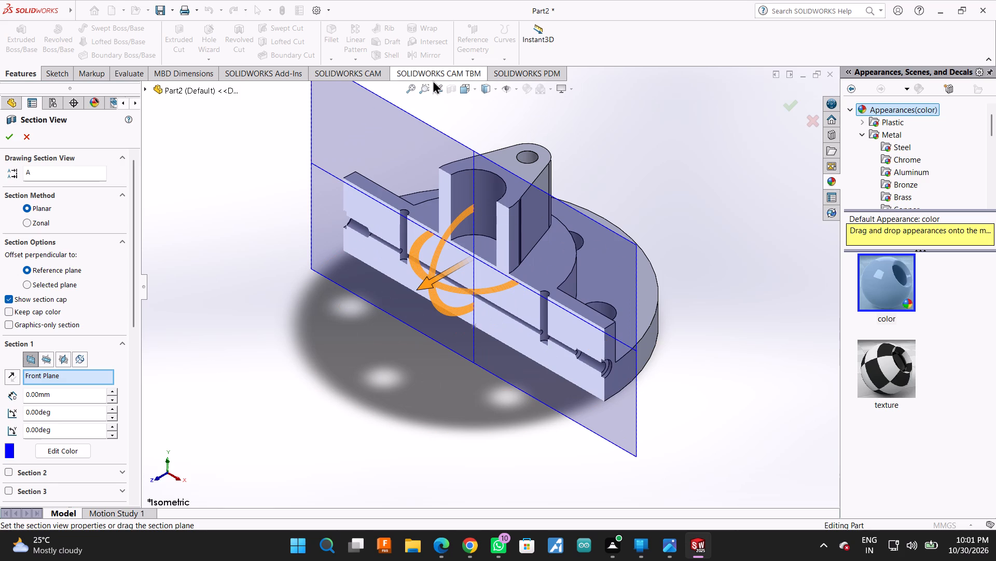
left_click(9, 140)
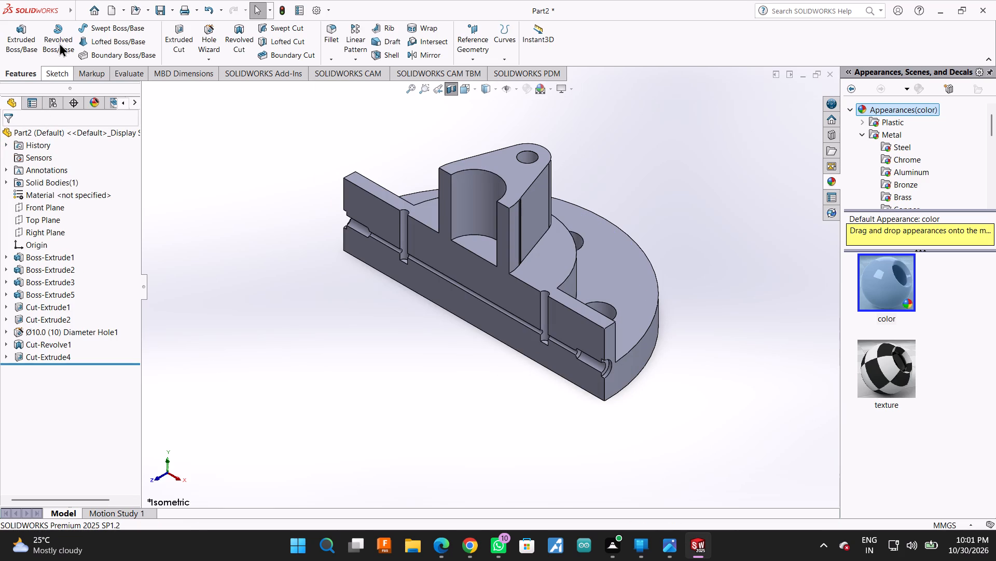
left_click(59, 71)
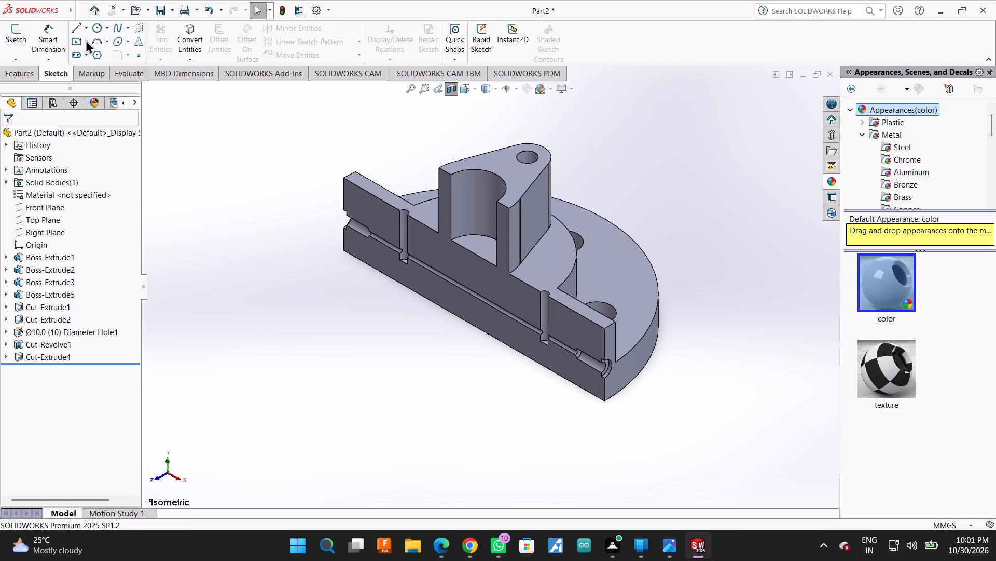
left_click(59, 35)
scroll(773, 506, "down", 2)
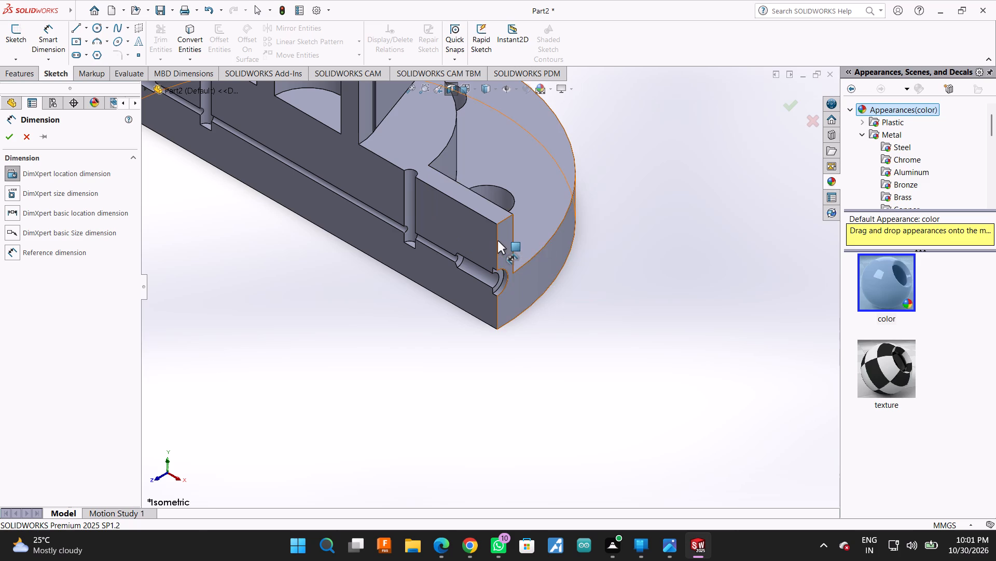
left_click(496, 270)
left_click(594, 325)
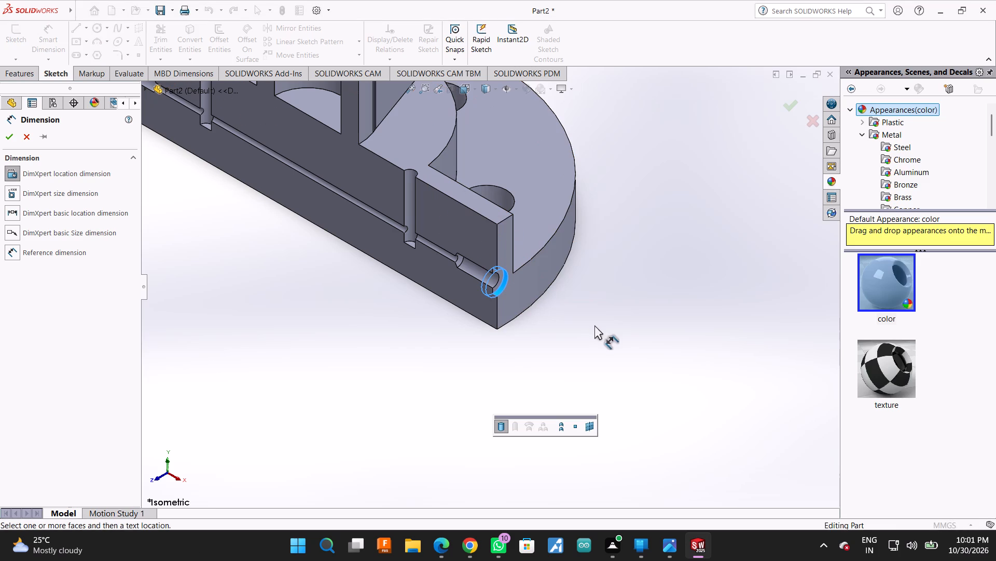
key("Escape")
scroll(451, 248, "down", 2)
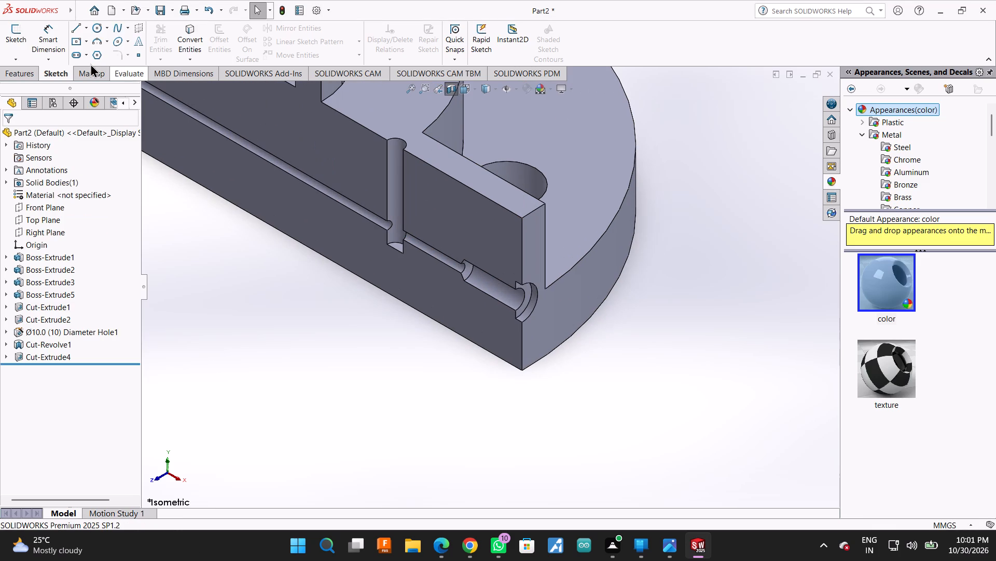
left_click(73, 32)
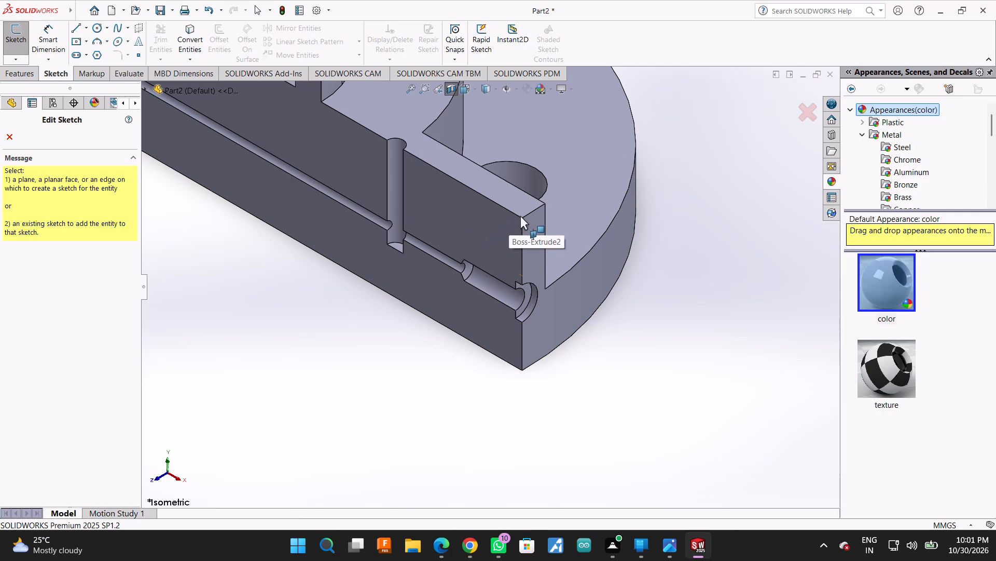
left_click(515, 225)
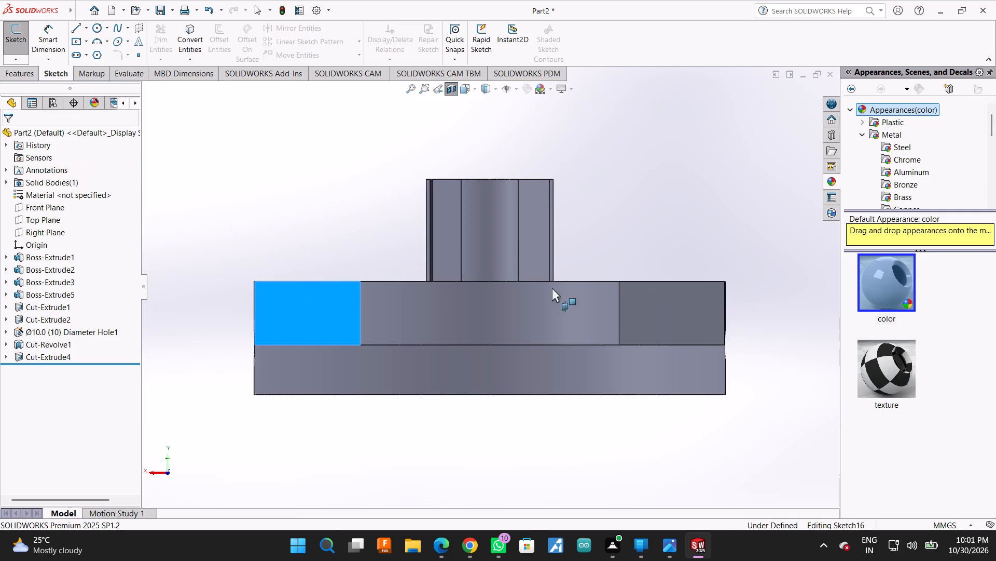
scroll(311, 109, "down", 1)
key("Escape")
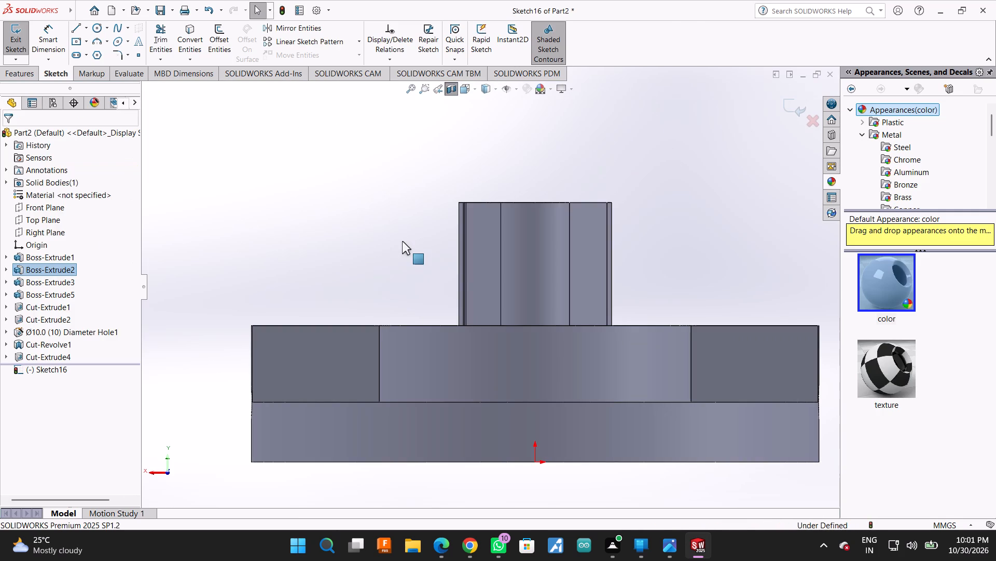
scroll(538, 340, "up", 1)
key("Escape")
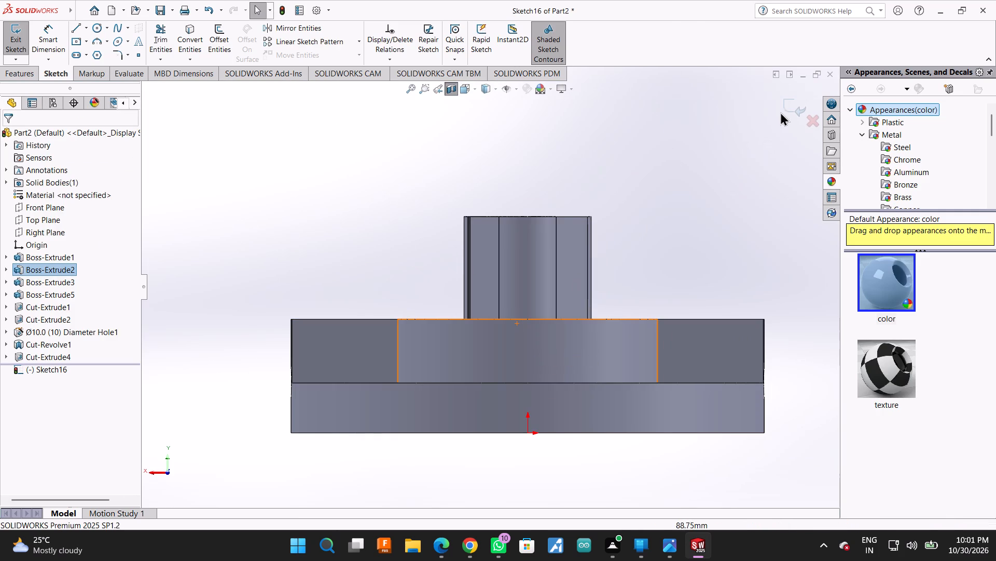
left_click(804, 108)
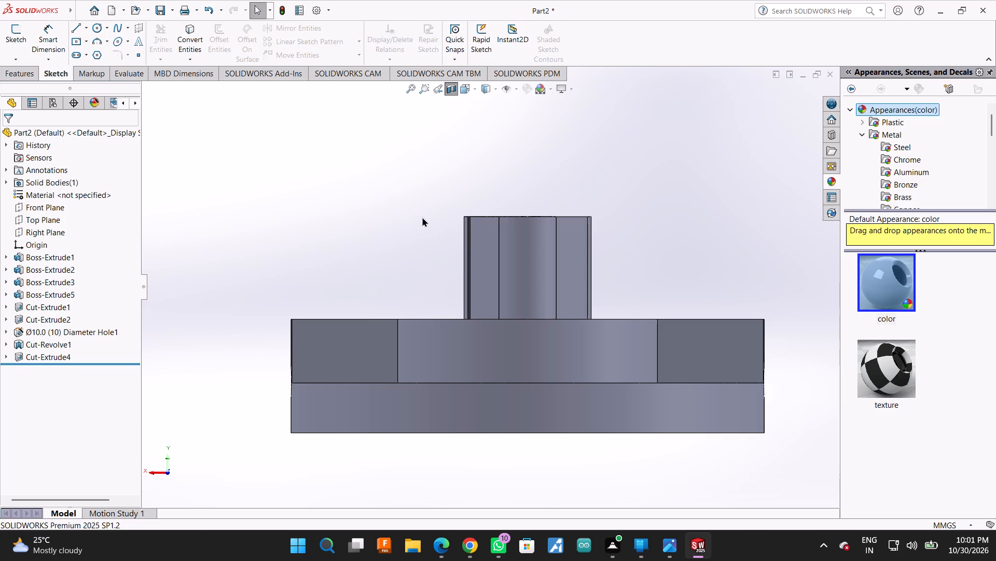
Examine the sectioned rib holes and stepped cross hole of the flange from a tilted view.
scroll(484, 340, "up", 3)
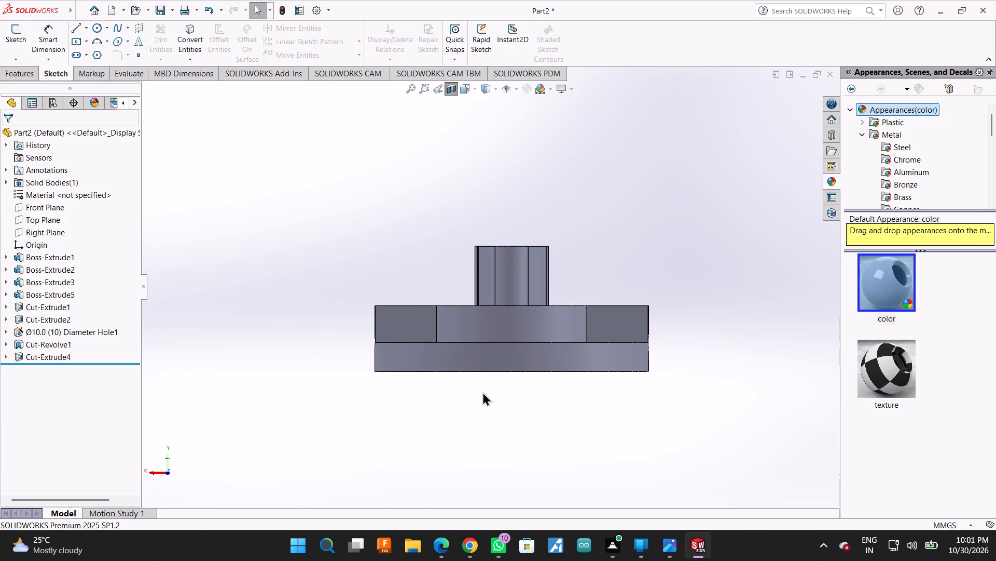
right_click(347, 293)
left_click(358, 337)
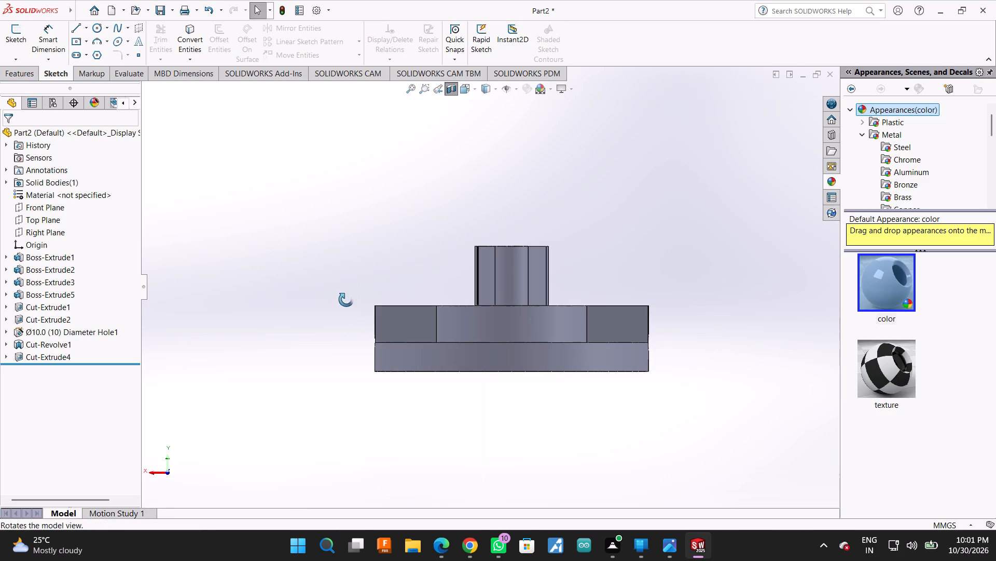
left_click_drag(346, 300, 554, 467)
key("Escape")
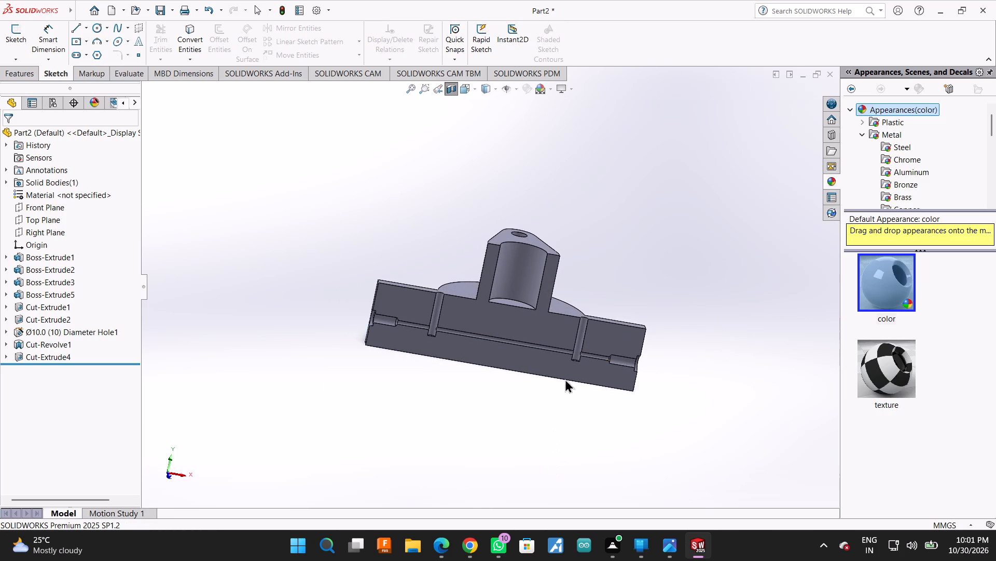
left_click(597, 327)
left_click(607, 332)
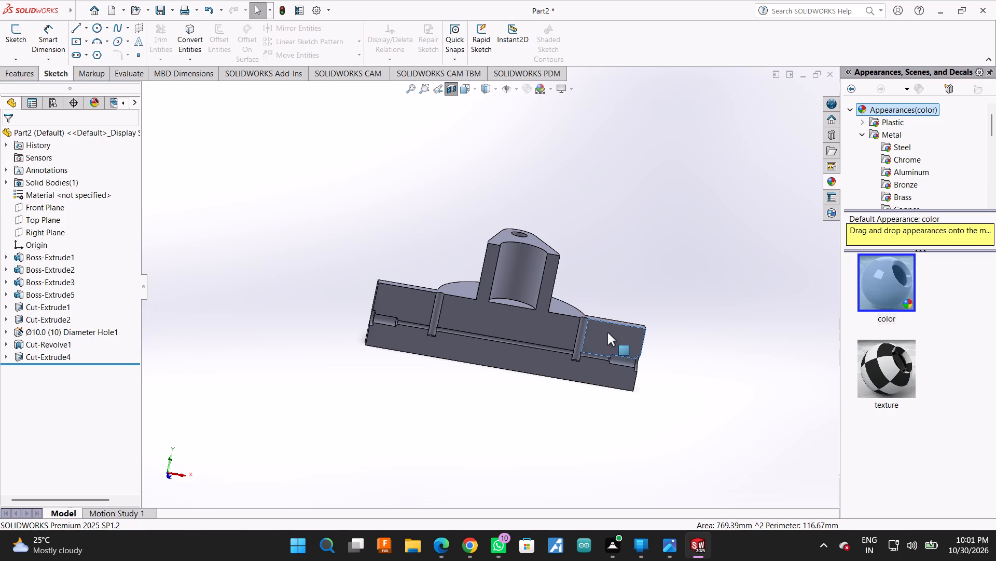
key("Escape")
scroll(591, 339, "down", 2)
double_click(593, 338)
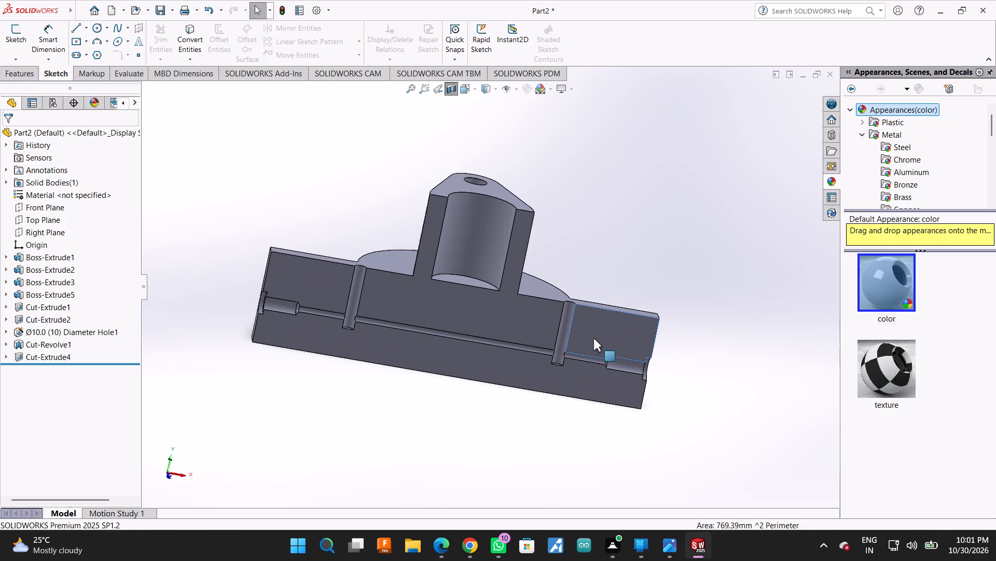
left_click(593, 338)
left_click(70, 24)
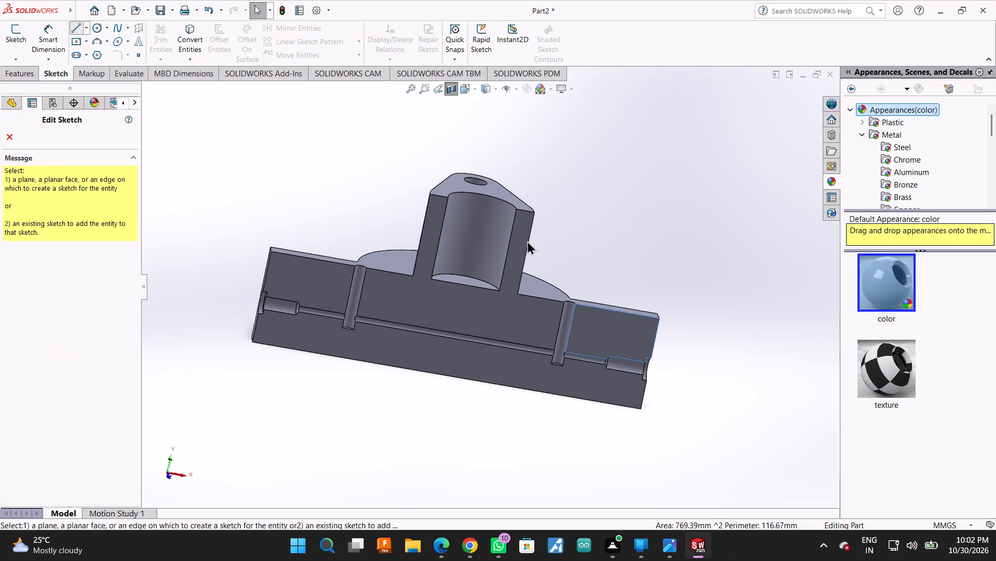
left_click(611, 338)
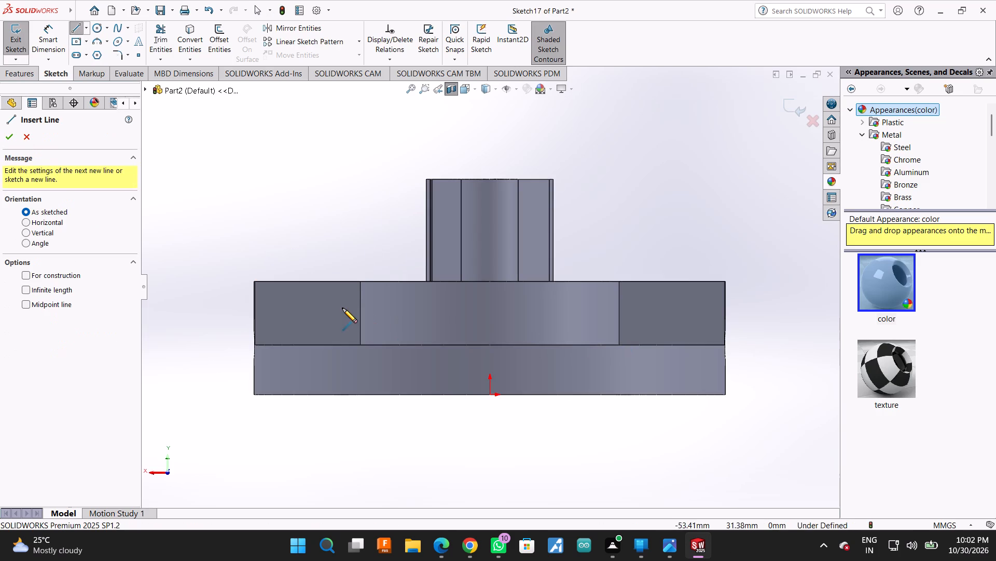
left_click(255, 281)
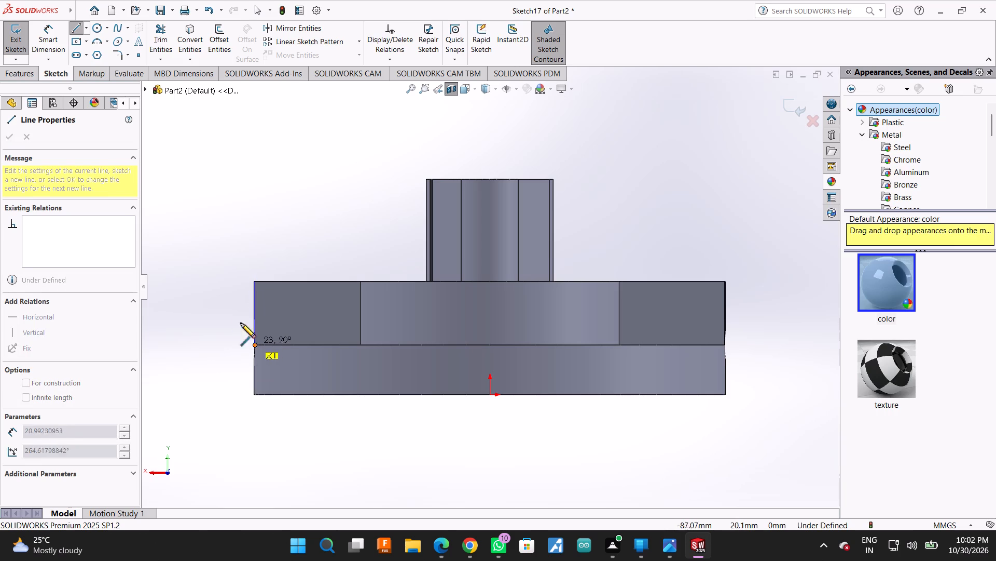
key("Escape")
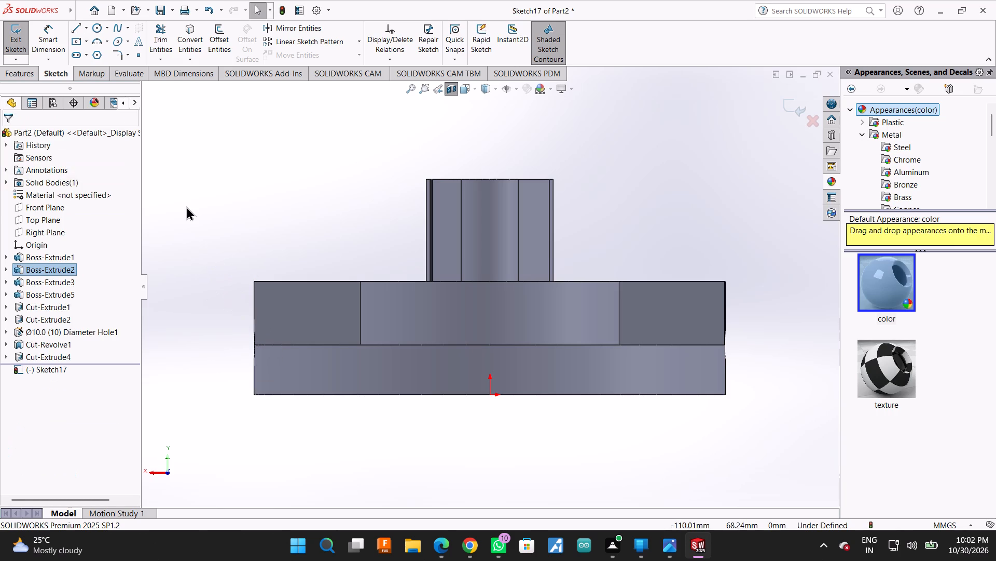
Undo back past the new face sketch and the 28 mm rib-hole cut into the sketch of the two 5 mm circles.
key("ctrl+z")
key("ctrl+z")
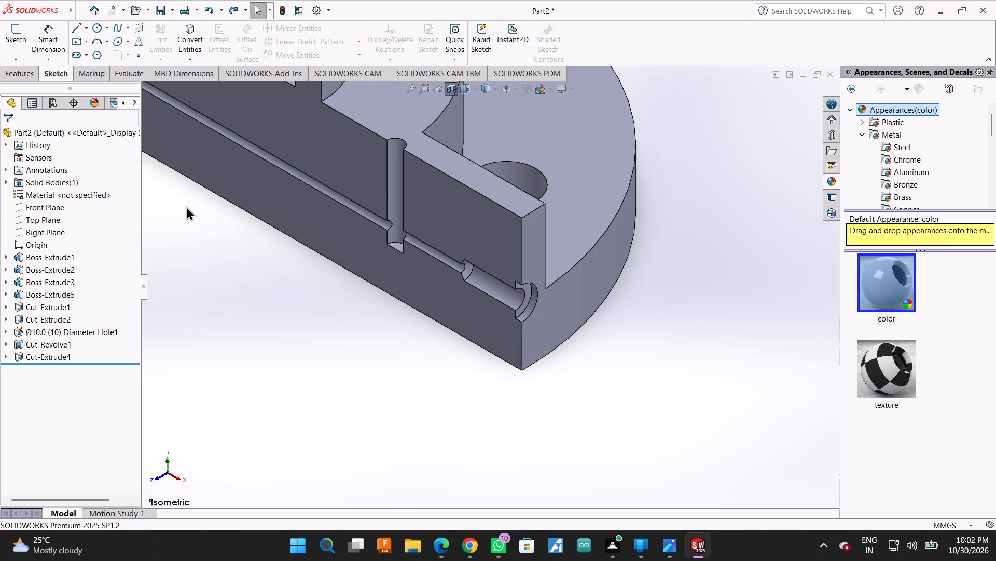
key("ctrl+z")
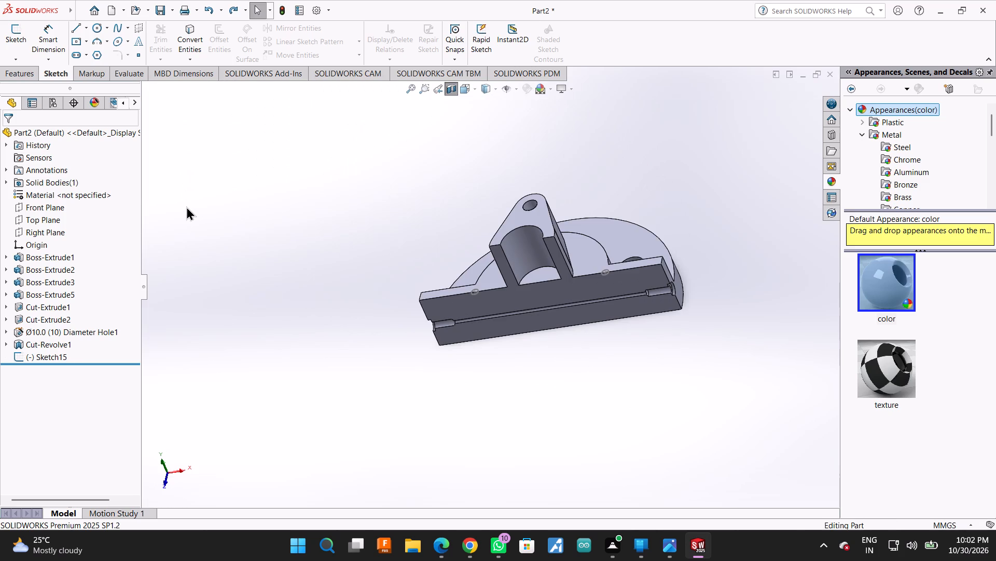
key("ctrl+z")
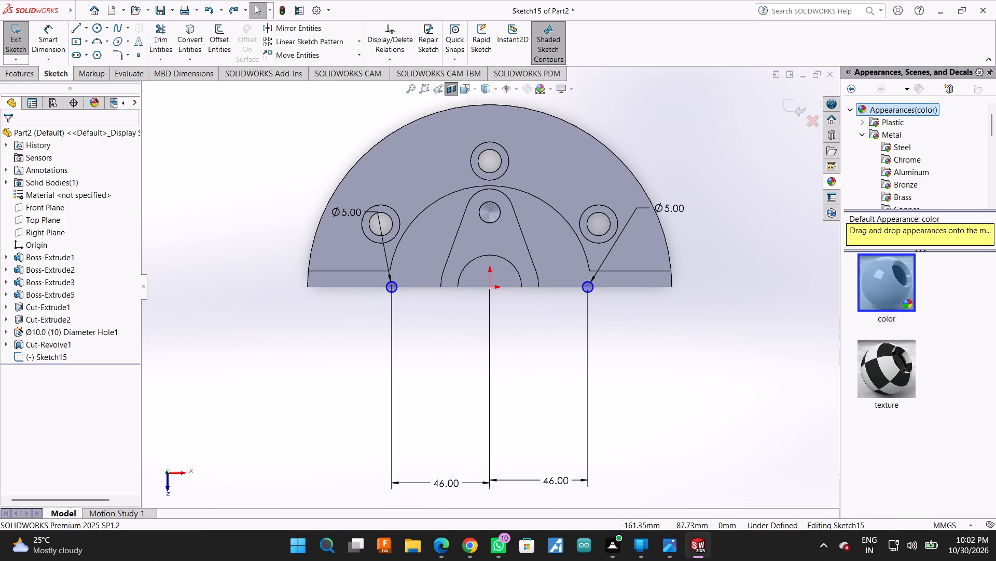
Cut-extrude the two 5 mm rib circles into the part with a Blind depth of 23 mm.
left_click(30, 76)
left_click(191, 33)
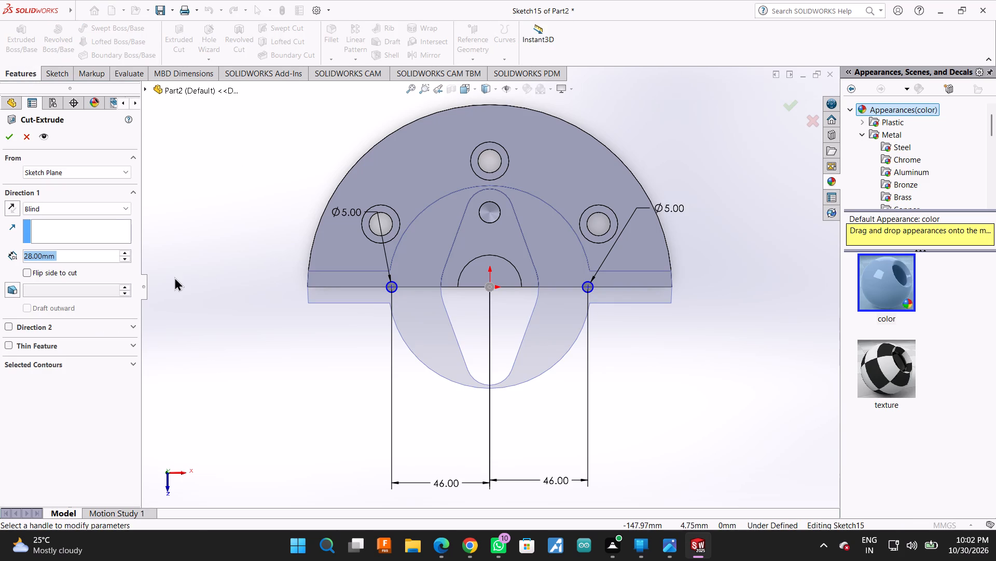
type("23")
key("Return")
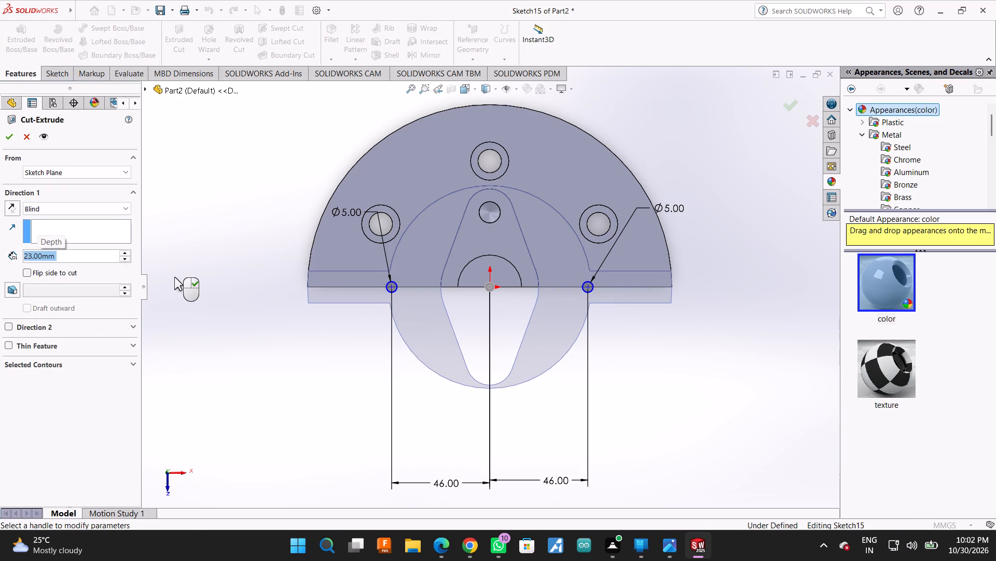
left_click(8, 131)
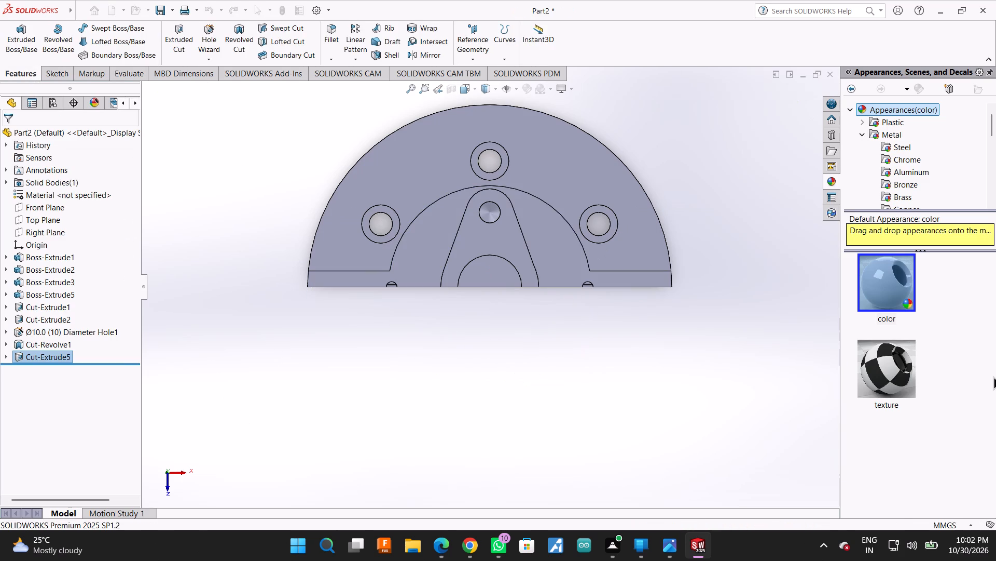
Examine in section where the rib holes meet the stepped cross hole, from above, close up and from below.
right_click(704, 376)
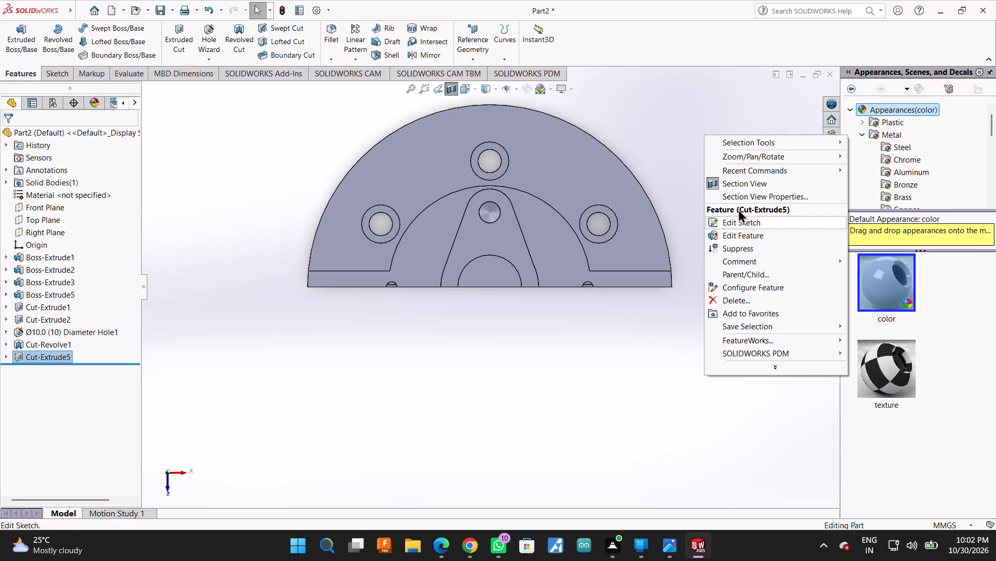
left_click(743, 159)
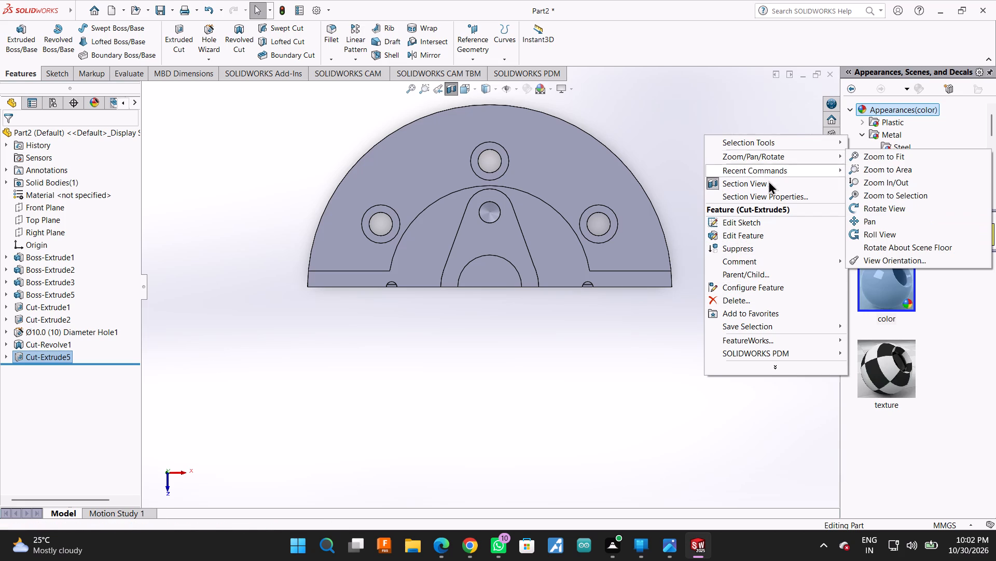
left_click(889, 205)
left_click_drag(682, 337, 683, 262)
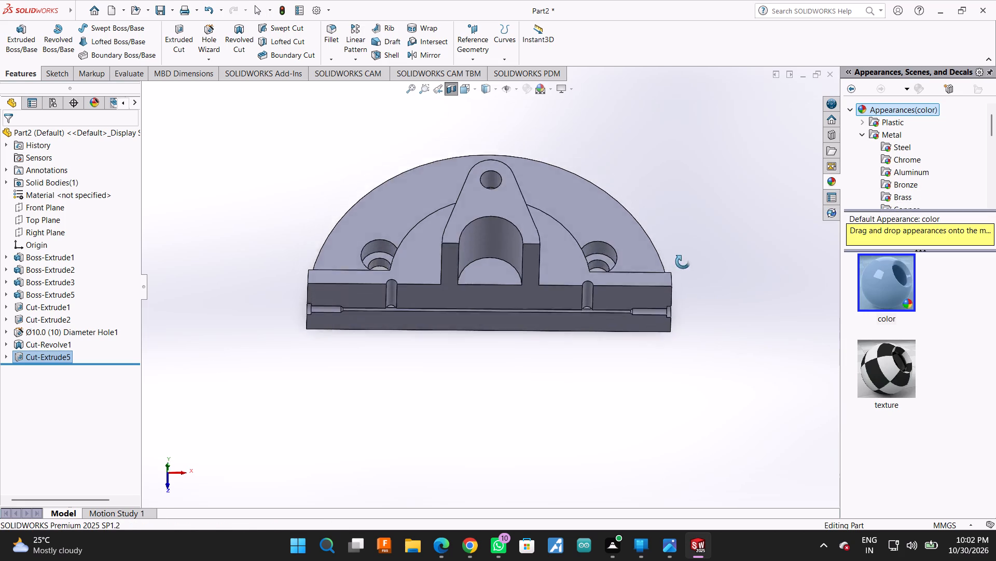
left_click_drag(683, 262, 671, 244)
scroll(651, 310, "down", 2)
left_click_drag(616, 457, 614, 390)
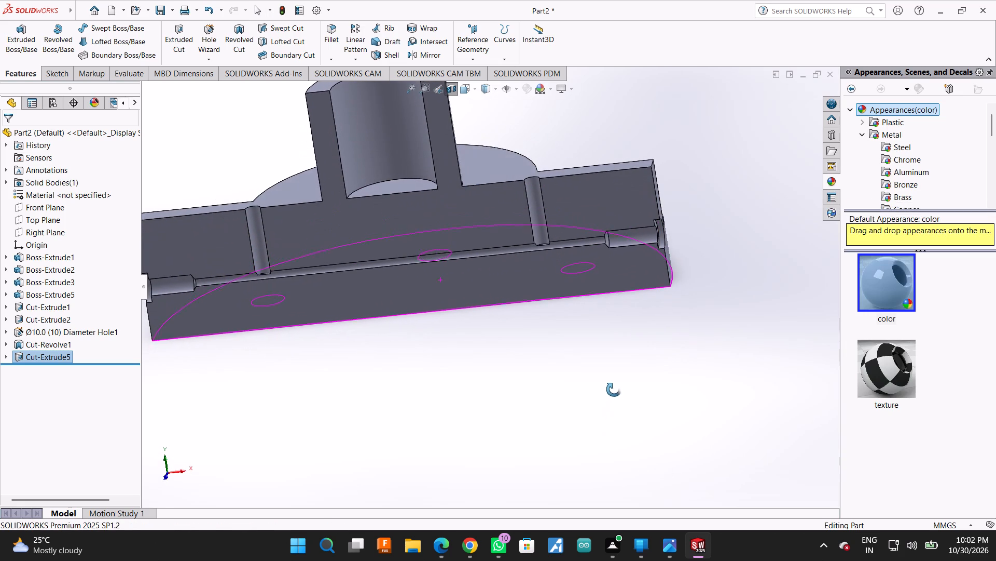
left_click_drag(614, 390, 620, 362)
scroll(591, 242, "down", 4)
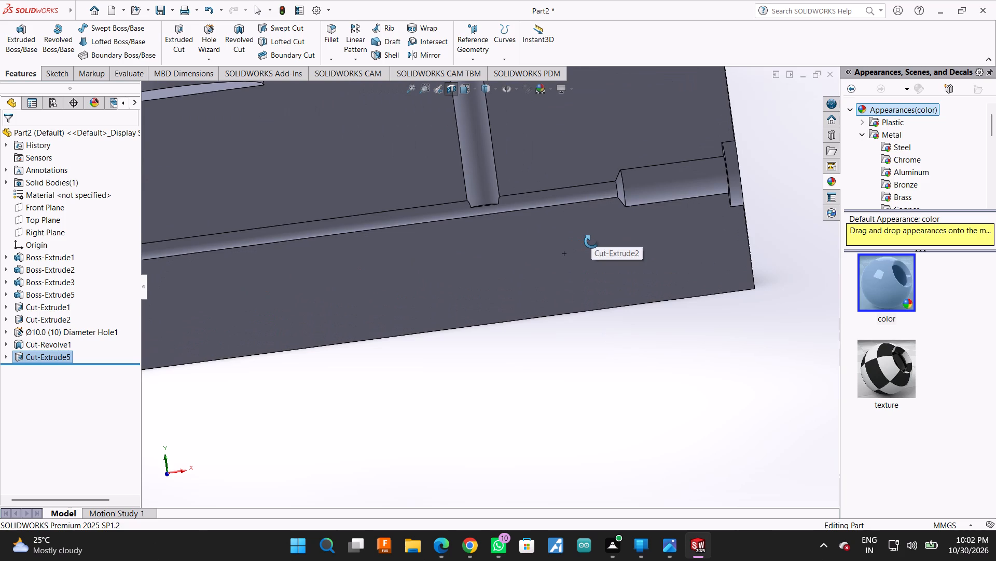
scroll(591, 242, "down", 3)
scroll(591, 242, "up", 3)
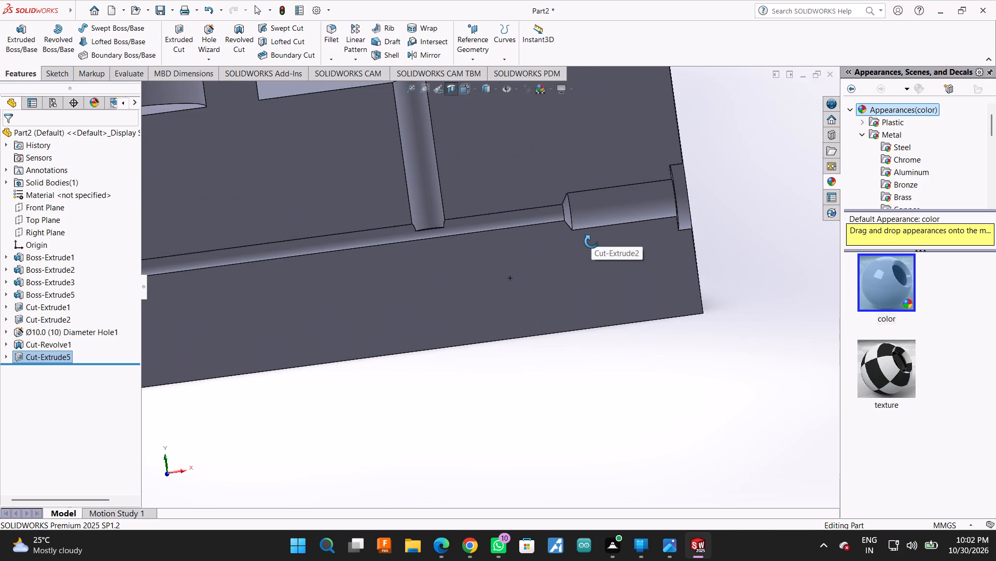
scroll(601, 297, "up", 1)
left_click_drag(753, 253, 741, 279)
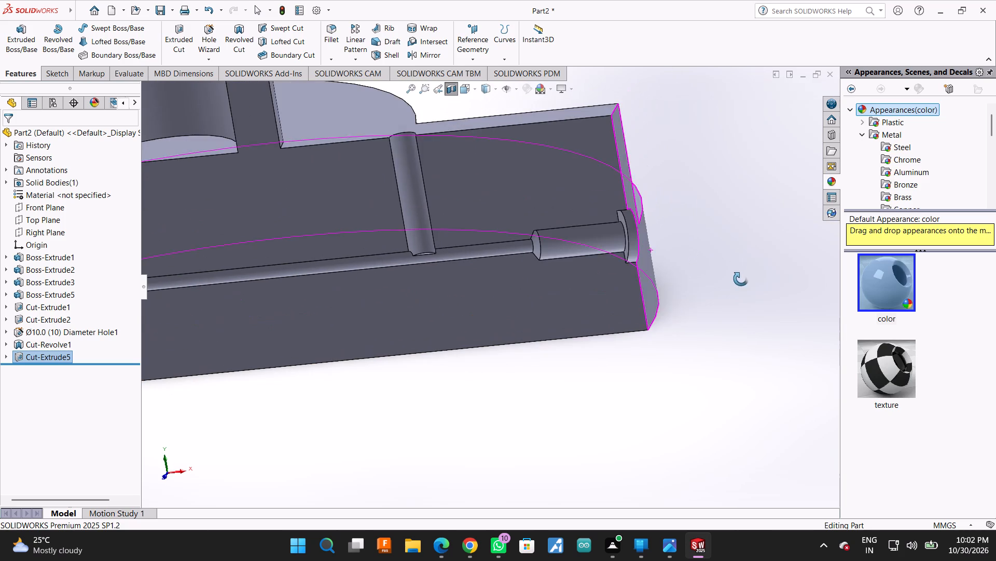
left_click_drag(741, 279, 779, 225)
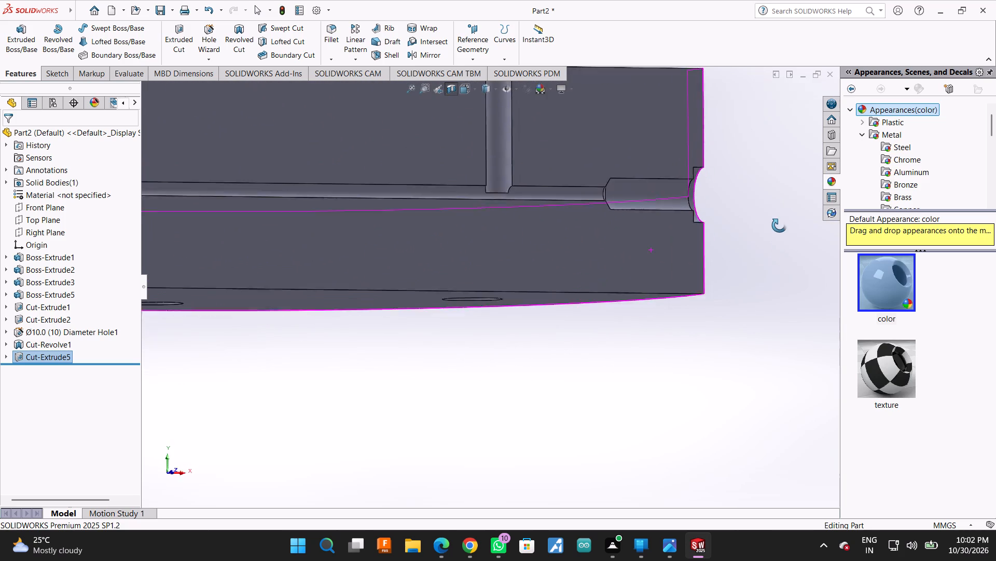
left_click_drag(779, 225, 773, 211)
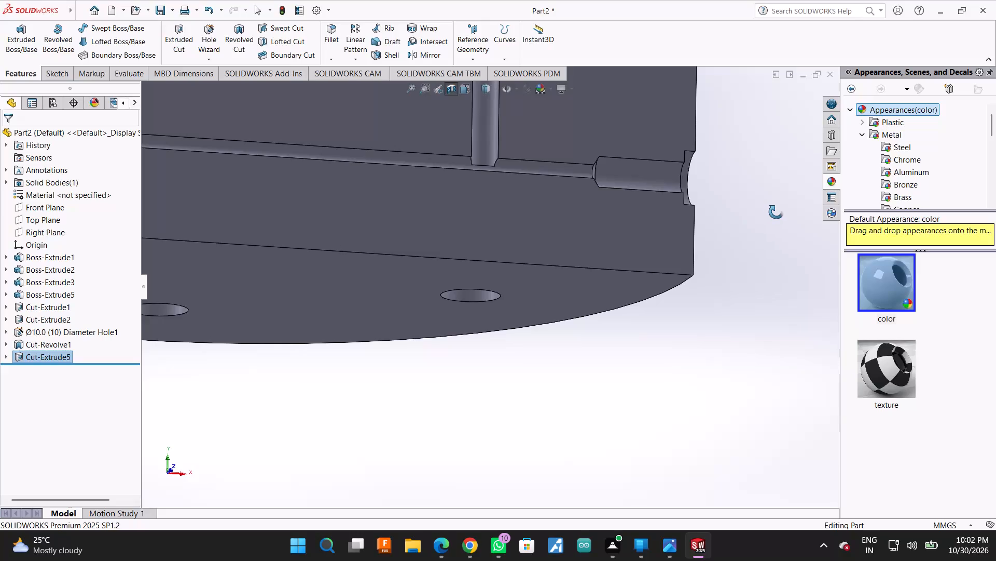
scroll(791, 218, "up", 4)
scroll(649, 285, "up", 1)
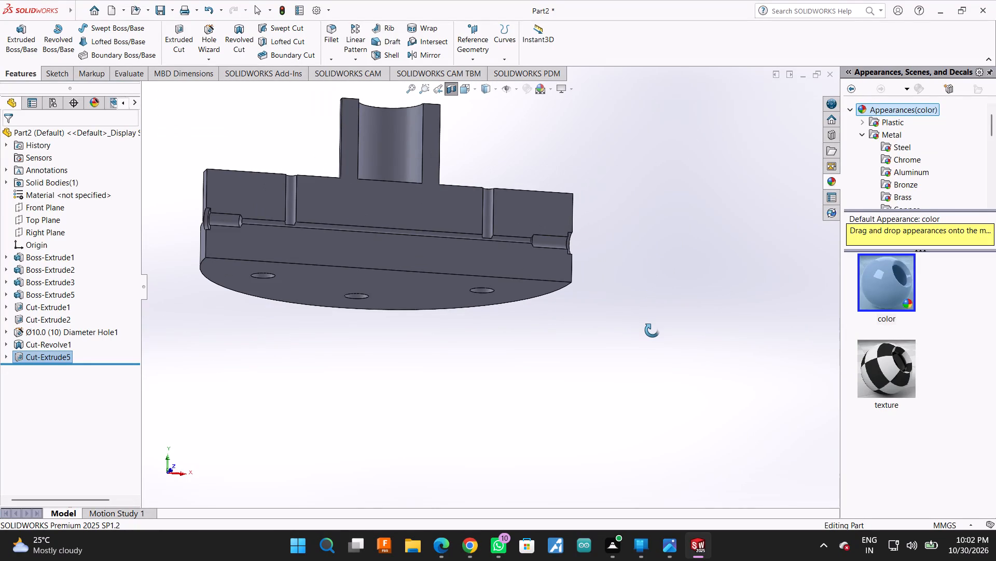
Undo the 23 mm cut, both 46 mm centre distances and the 5 mm diameter of one of the rib circles.
key("ctrl+z")
key("ctrl+z")
key("ctrl+z")
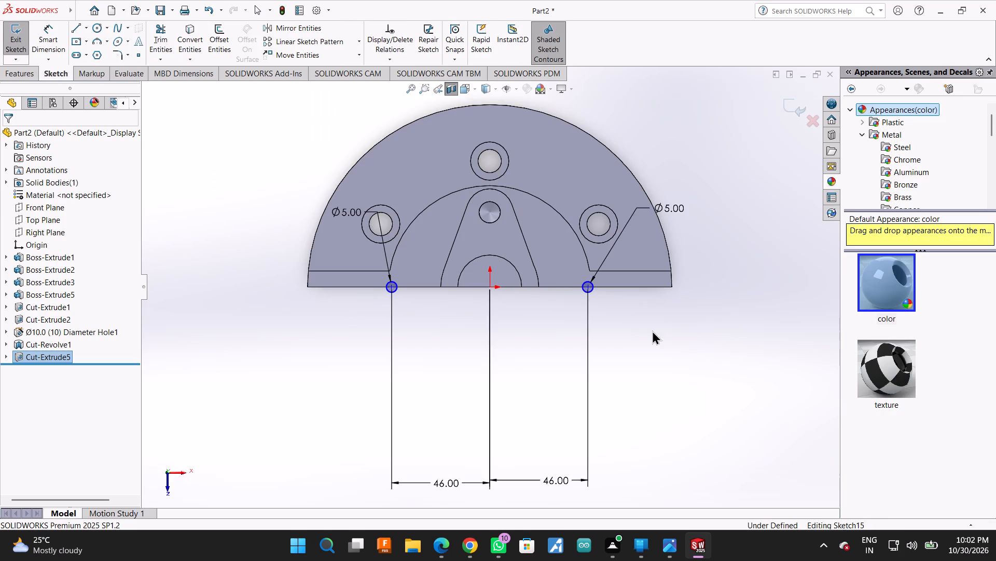
key("ctrl+z")
key("ctrl+z")
key("ctrl+z")
key("ctrl+z")
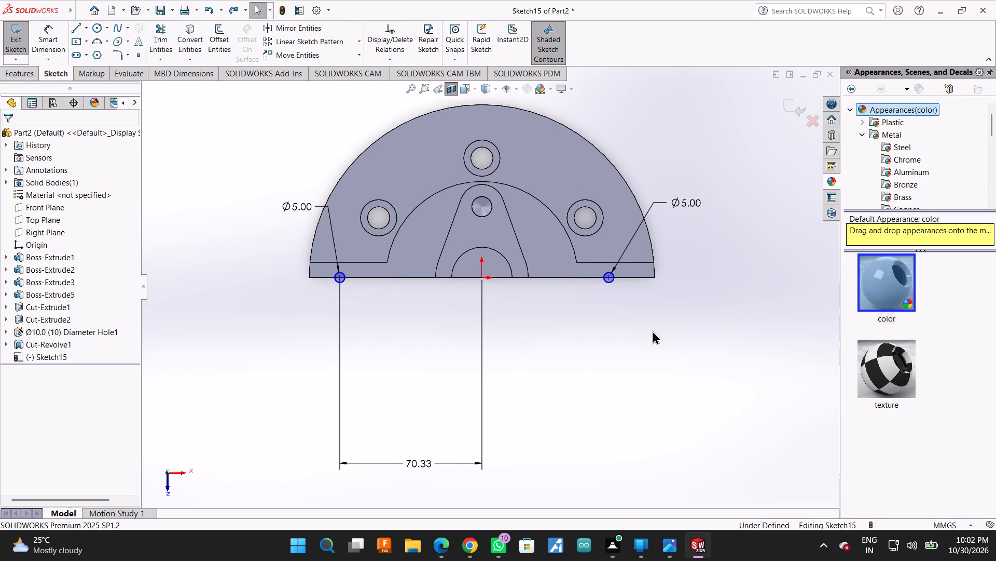
key("ctrl+z")
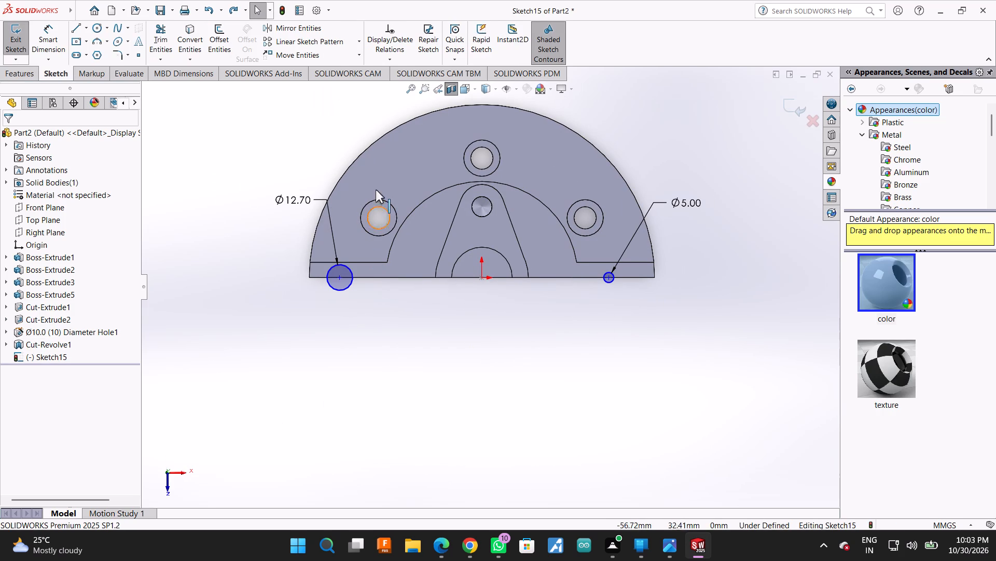
Turn off the section view to show the whole round flange.
left_click(451, 82)
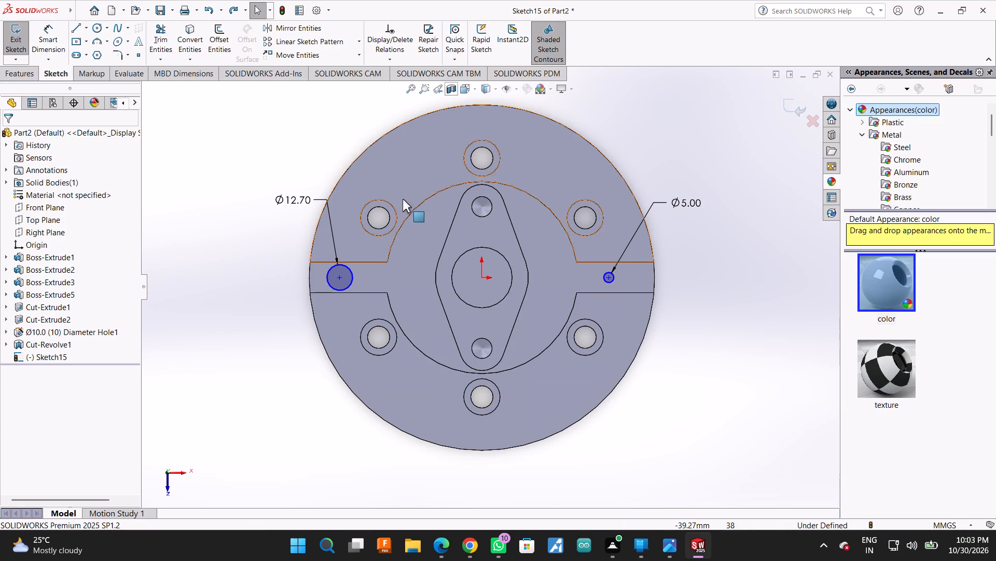
scroll(486, 308, "down", 2)
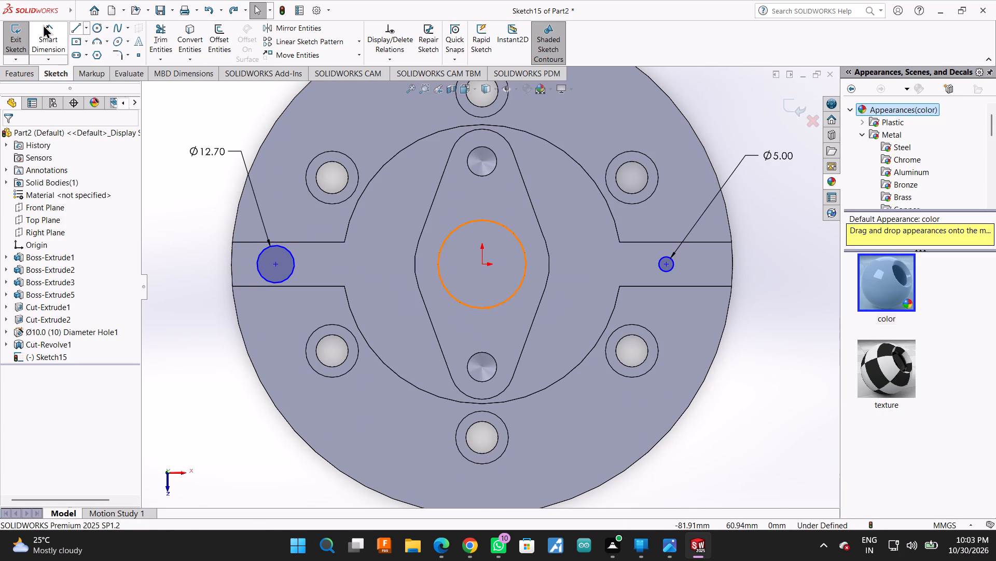
Set the diameter of the larger rib circle to 5 mm.
left_click(43, 24)
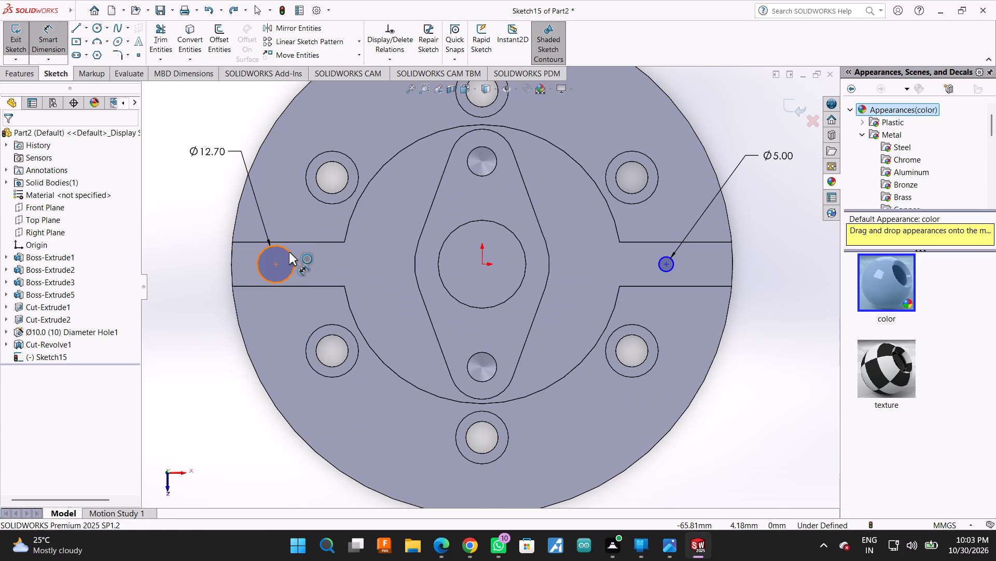
left_click(289, 252)
key("Escape")
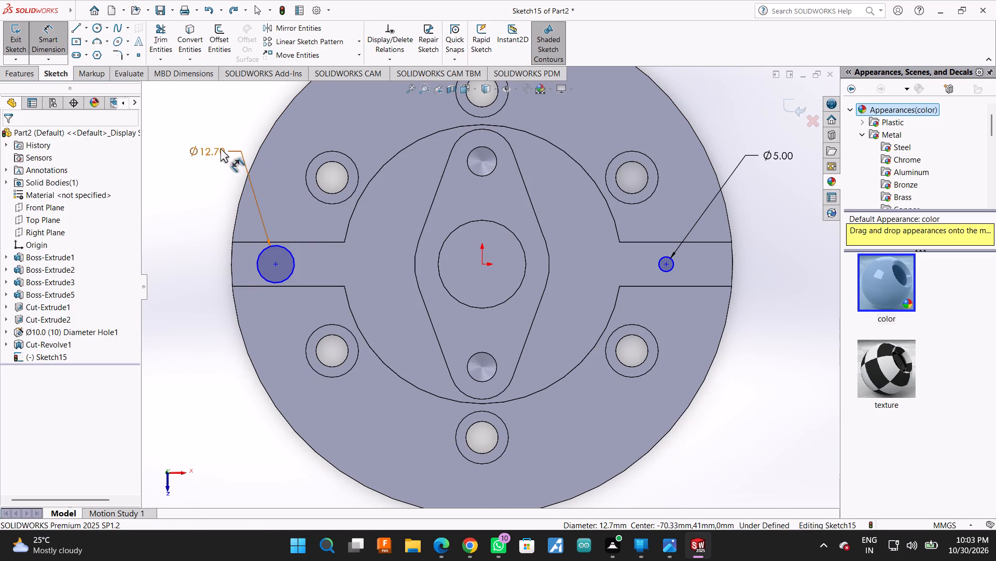
left_click(220, 149)
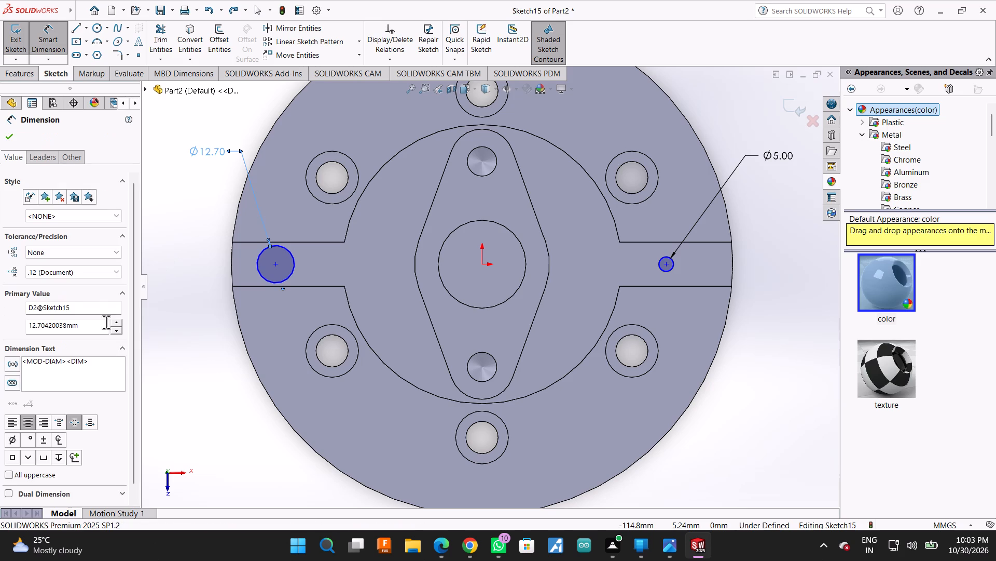
double_click(103, 322)
key("5")
key("Return")
key("Return")
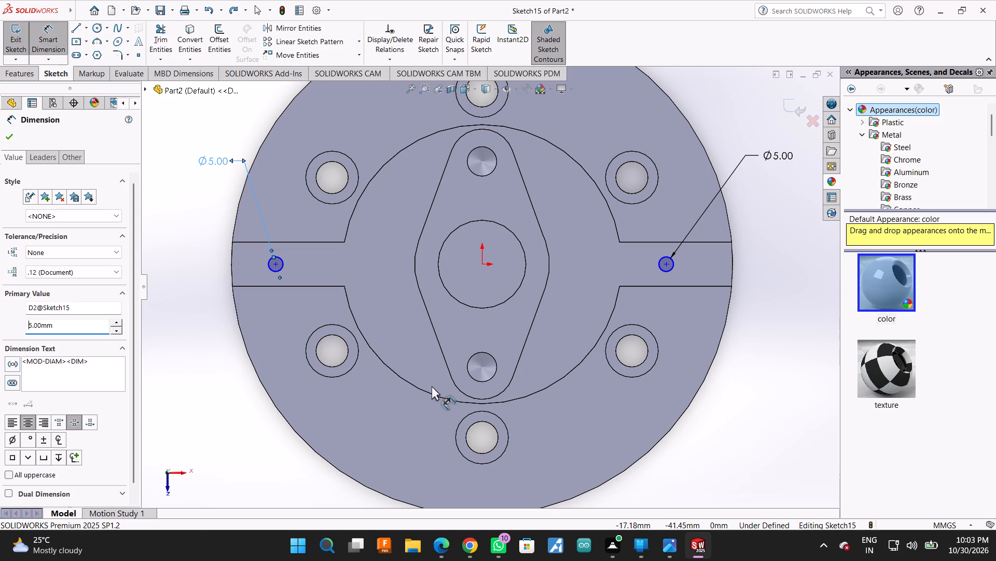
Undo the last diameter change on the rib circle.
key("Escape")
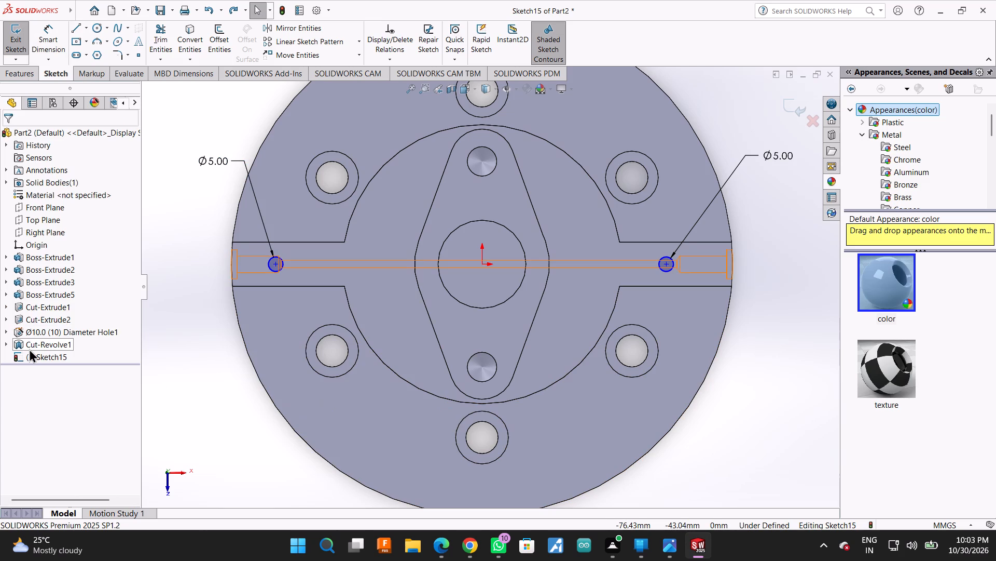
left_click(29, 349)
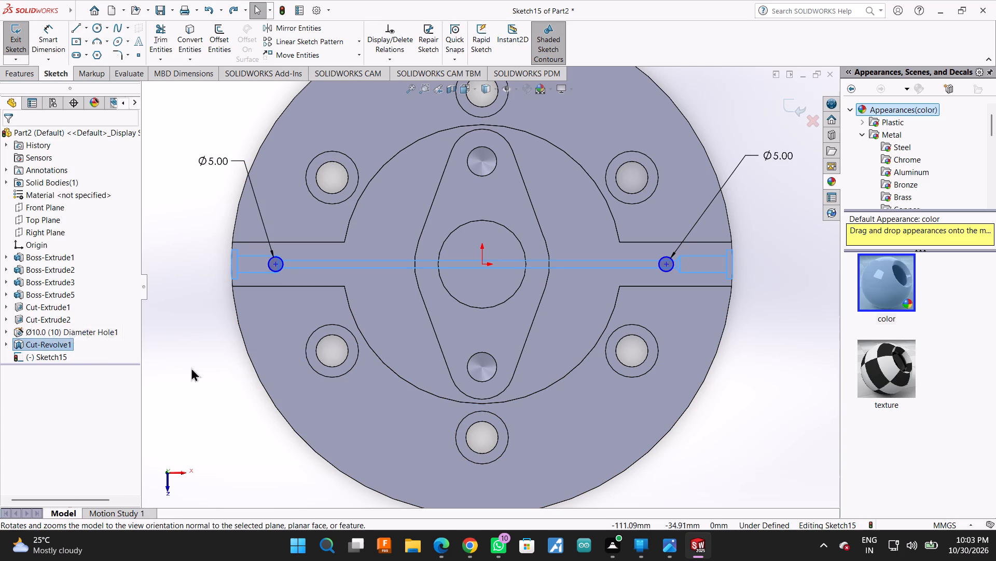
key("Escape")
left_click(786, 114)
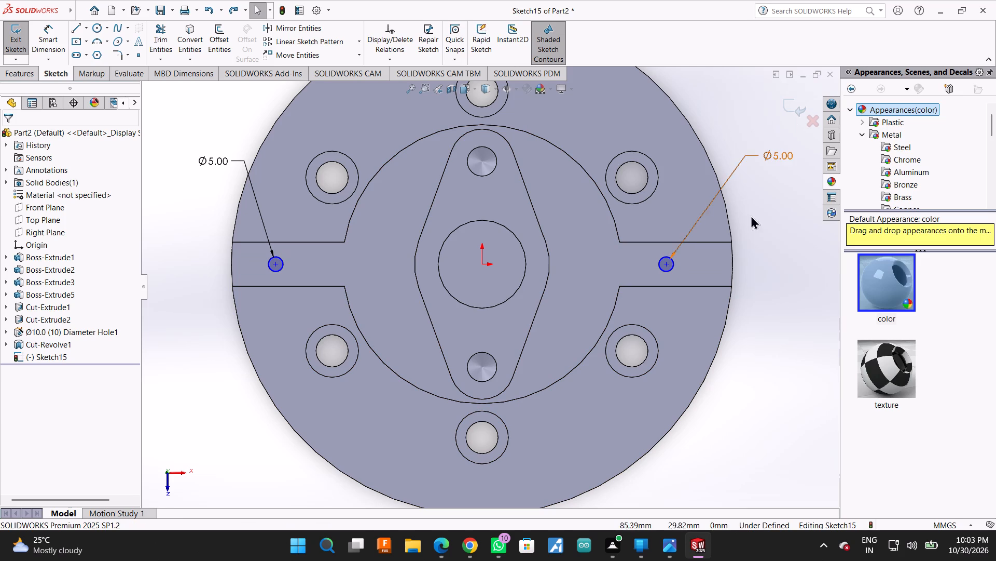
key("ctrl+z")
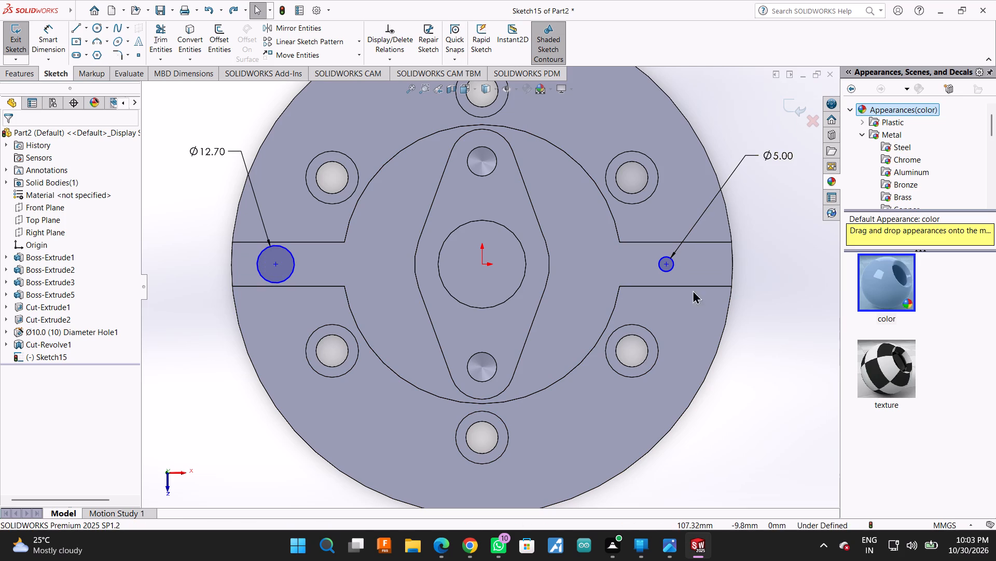
Trim away both circles on the ribs and exit the emptied sketch.
left_click(155, 30)
left_click_drag(257, 195, 281, 297)
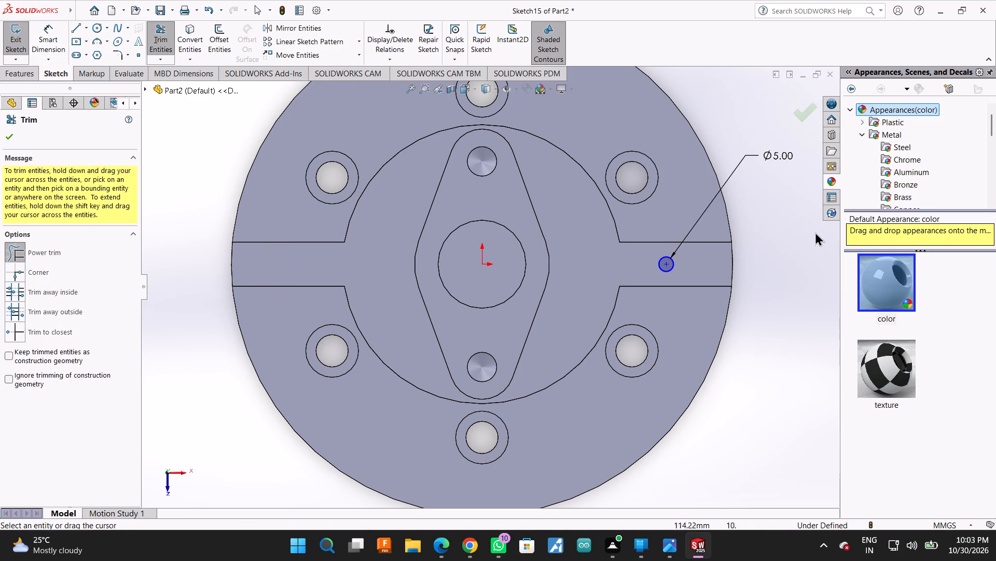
left_click_drag(681, 226, 667, 279)
left_click(809, 104)
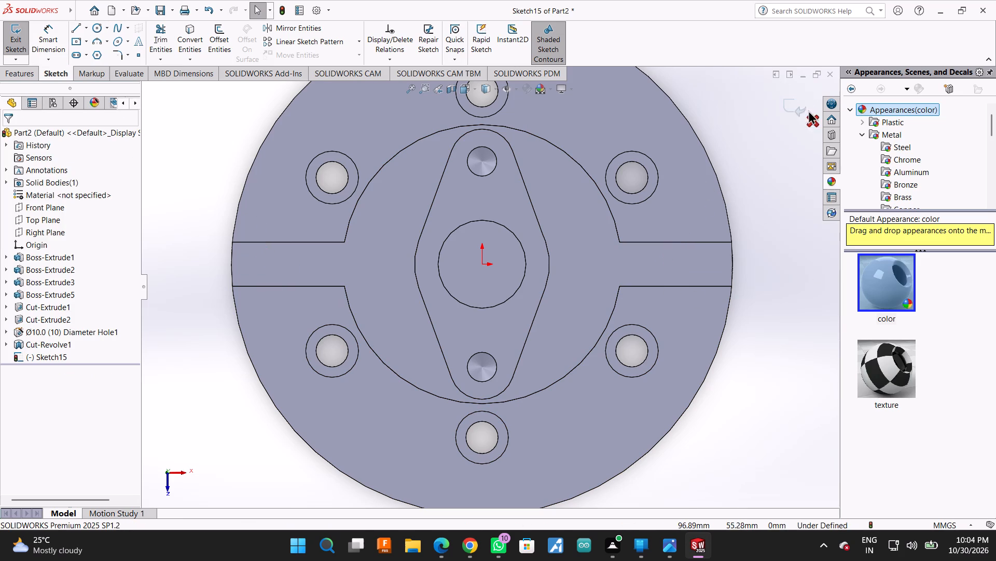
left_click(795, 106)
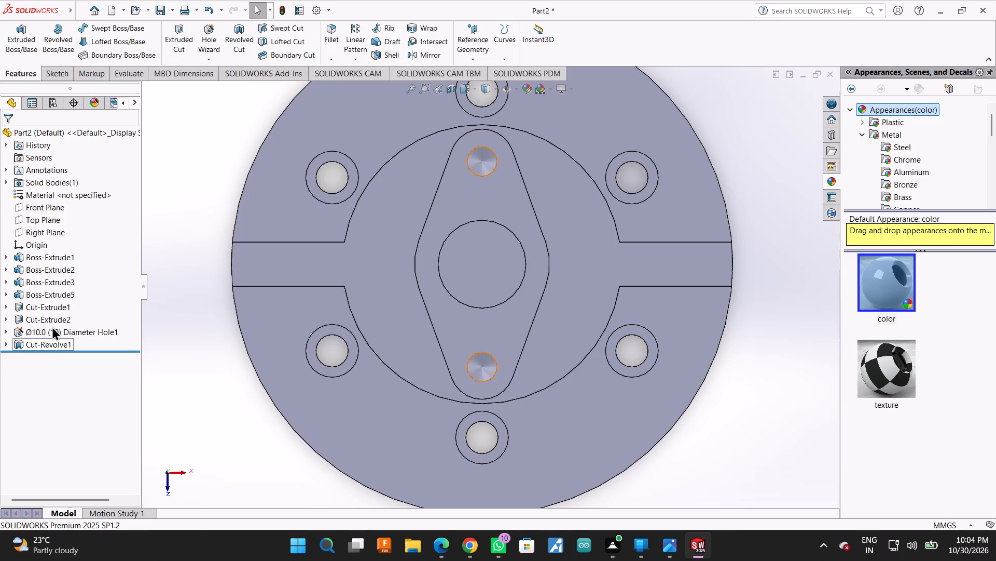
Edit the sketch of the revolved cut and set the length from the outer face to the start of the slope to 25 mm.
left_click(50, 343)
left_click(76, 318)
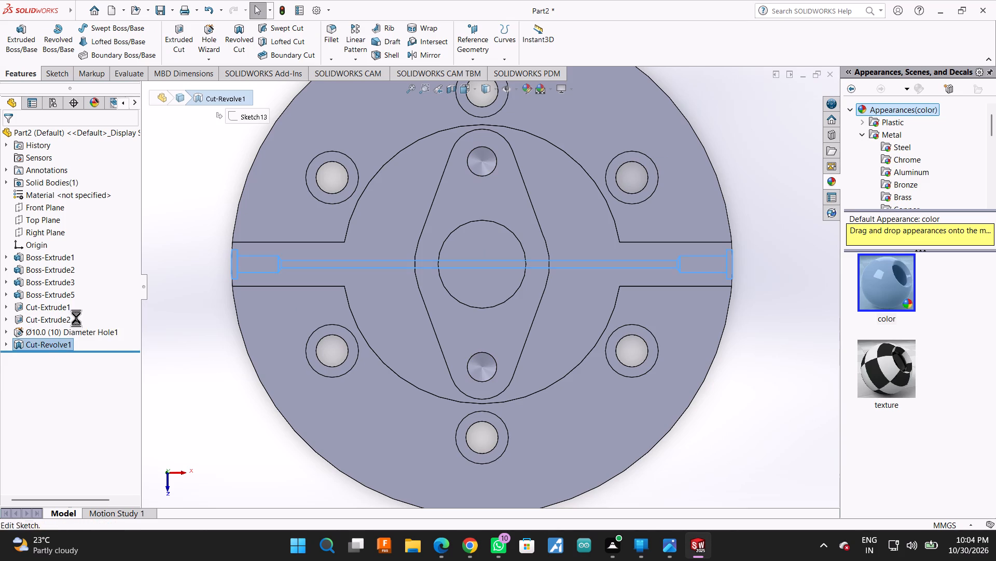
scroll(250, 368, "down", 2)
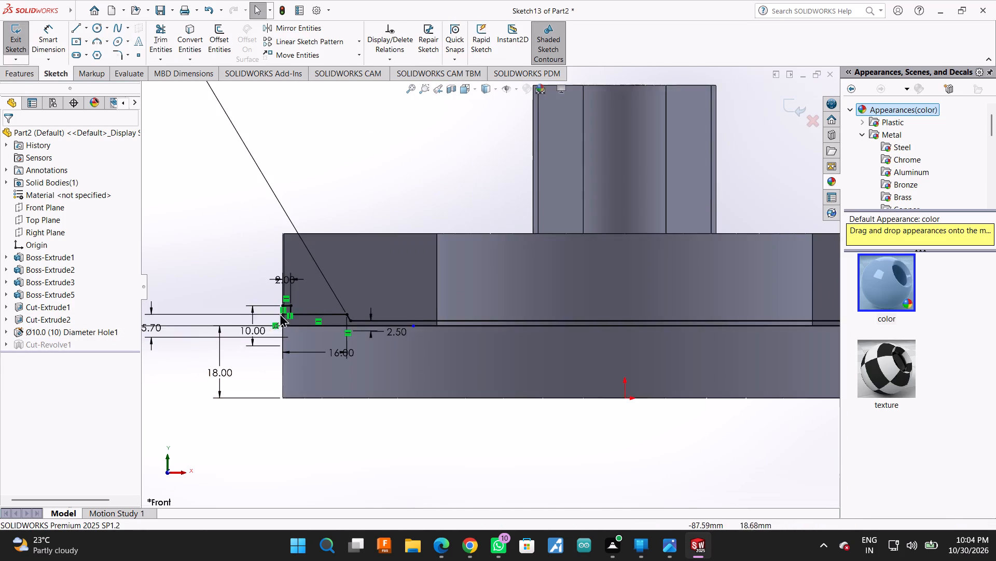
scroll(280, 313, "down", 7)
scroll(667, 382, "up", 3)
scroll(465, 349, "up", 2)
scroll(405, 271, "down", 1)
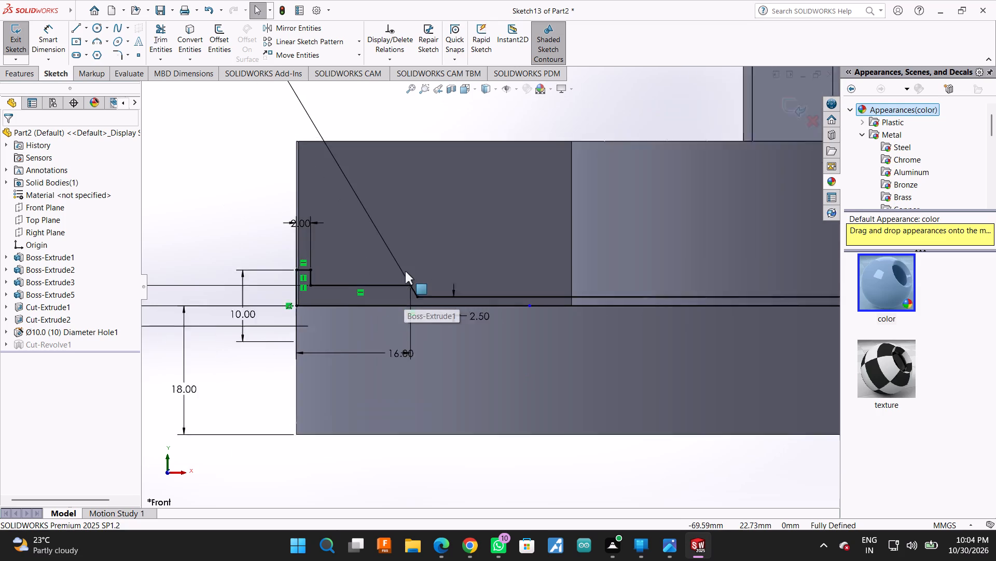
scroll(405, 271, "down", 3)
left_click(54, 33)
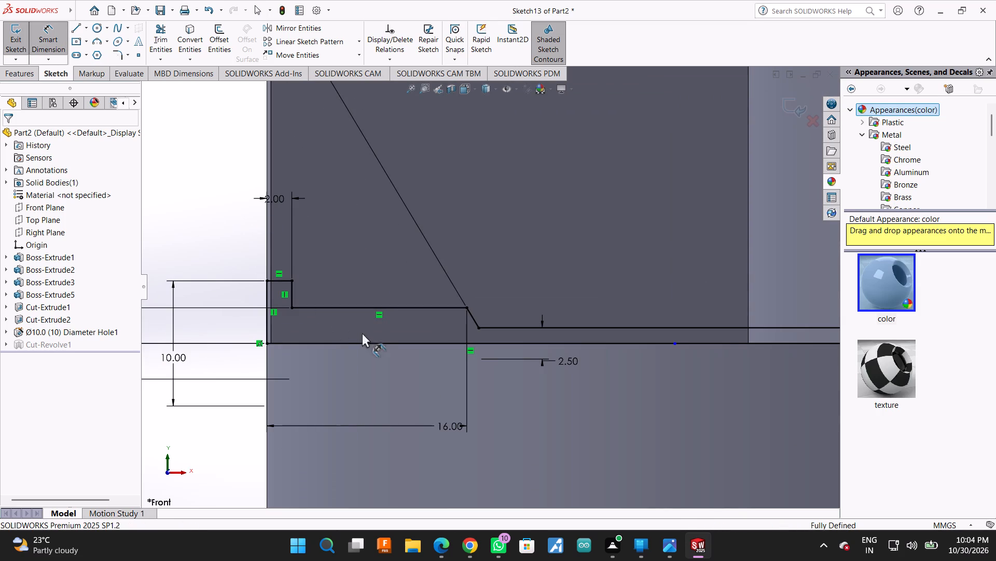
left_click(439, 426)
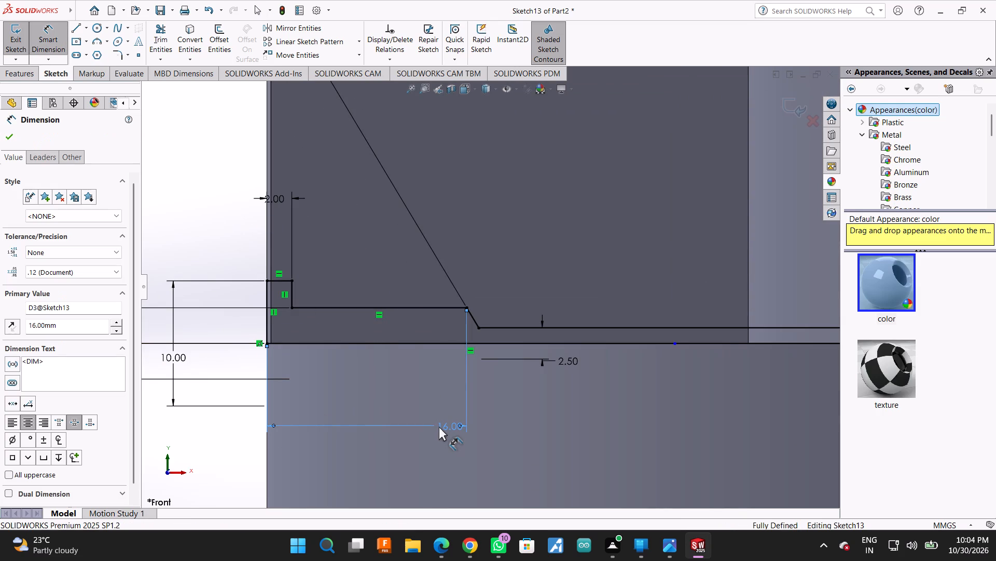
type("25")
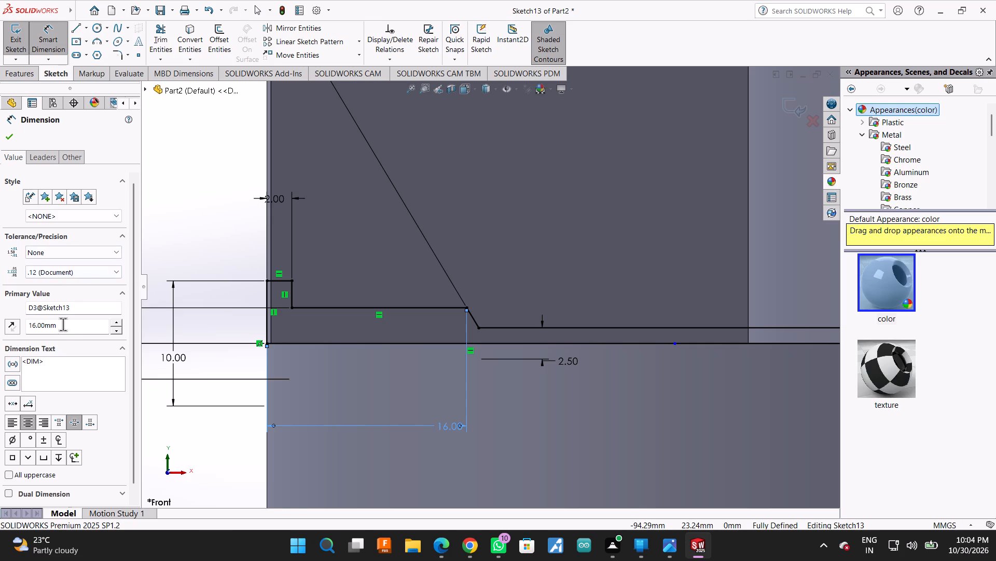
double_click(64, 330)
type("25")
key("Return")
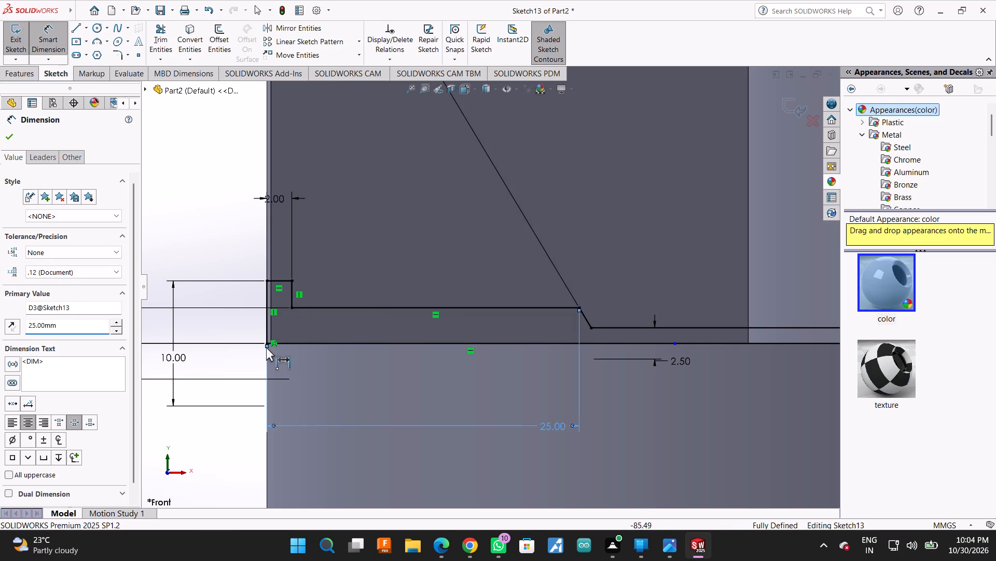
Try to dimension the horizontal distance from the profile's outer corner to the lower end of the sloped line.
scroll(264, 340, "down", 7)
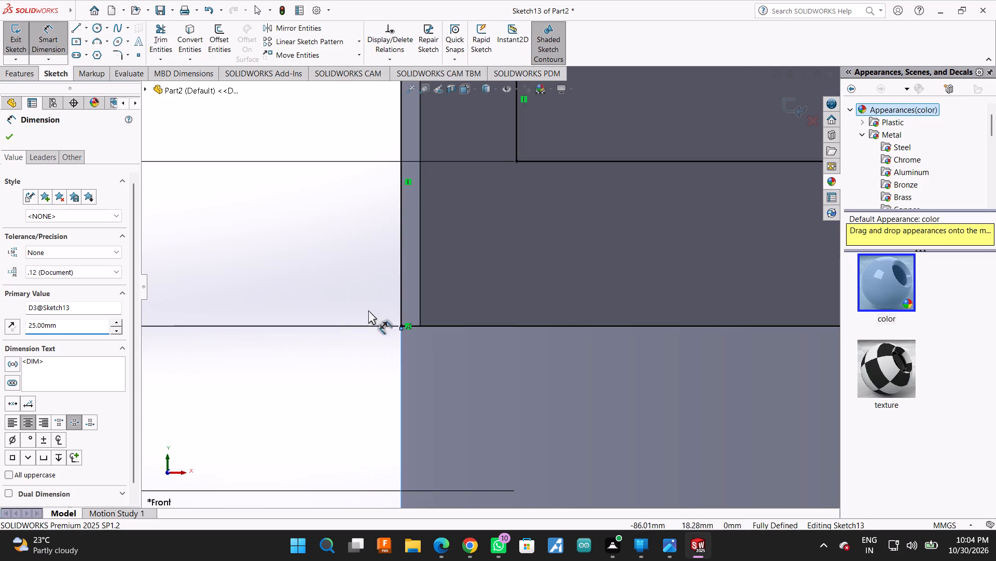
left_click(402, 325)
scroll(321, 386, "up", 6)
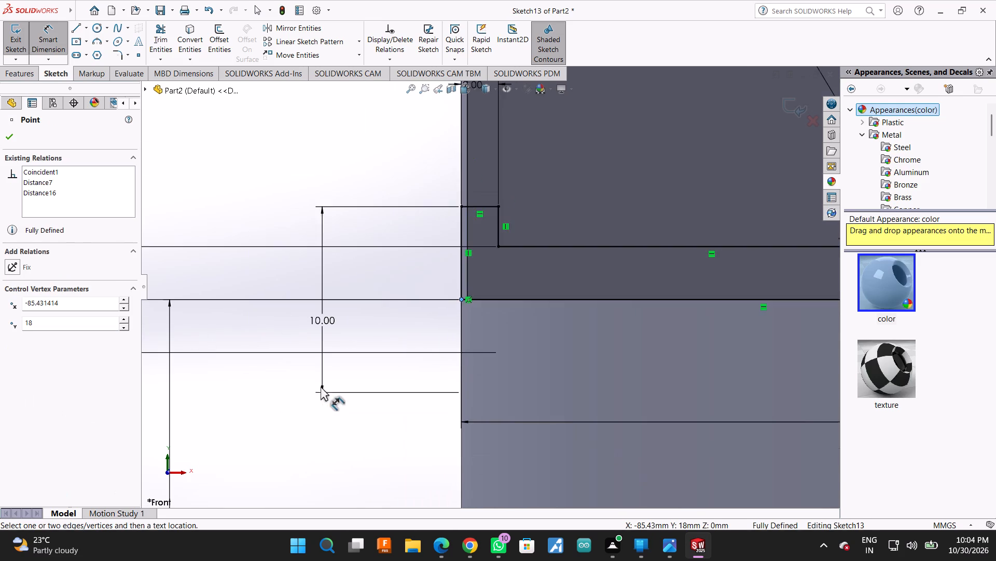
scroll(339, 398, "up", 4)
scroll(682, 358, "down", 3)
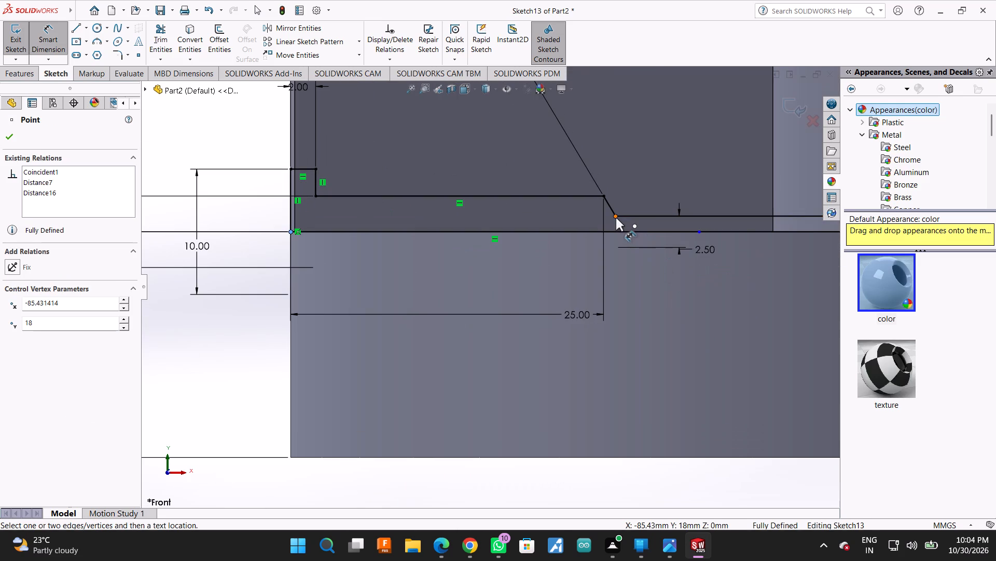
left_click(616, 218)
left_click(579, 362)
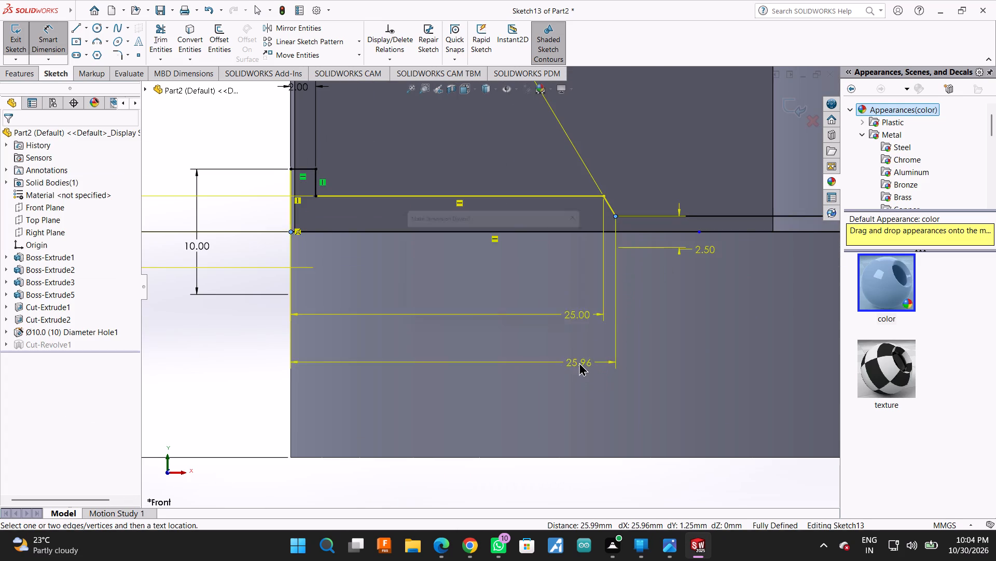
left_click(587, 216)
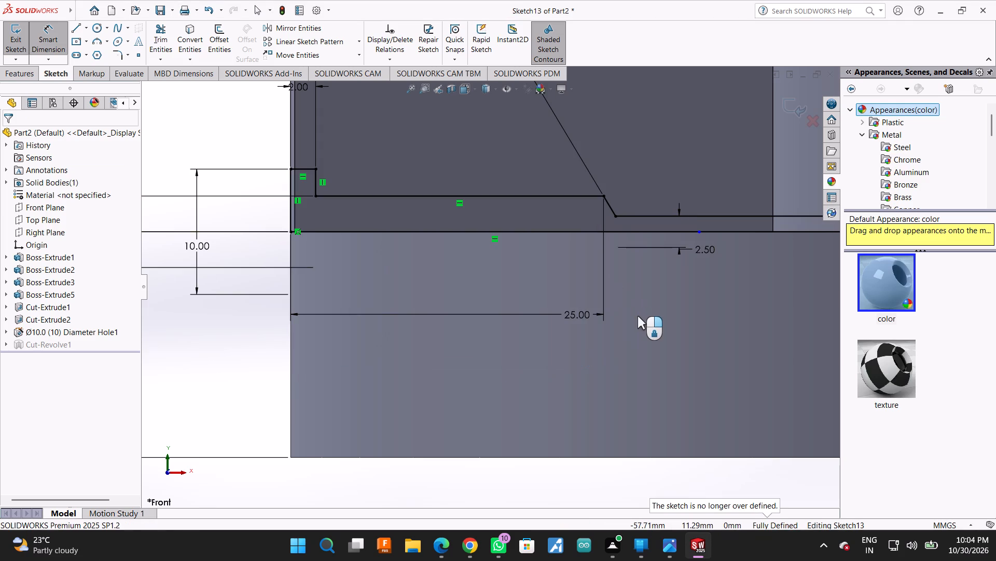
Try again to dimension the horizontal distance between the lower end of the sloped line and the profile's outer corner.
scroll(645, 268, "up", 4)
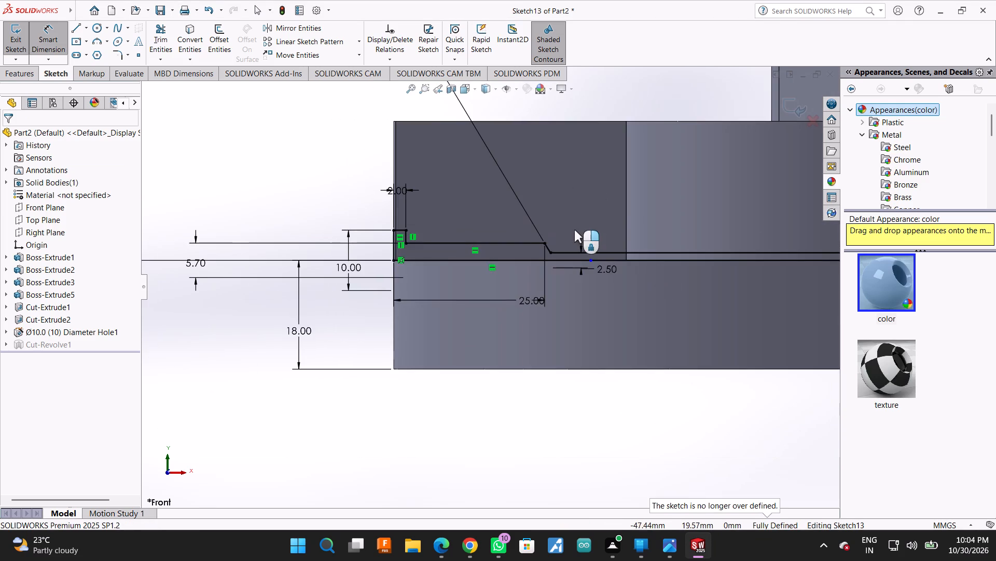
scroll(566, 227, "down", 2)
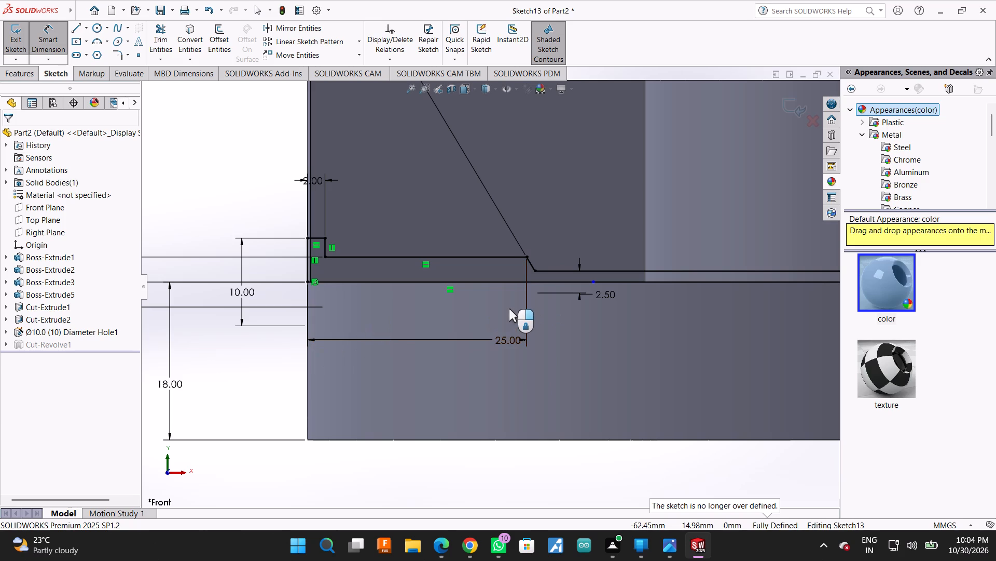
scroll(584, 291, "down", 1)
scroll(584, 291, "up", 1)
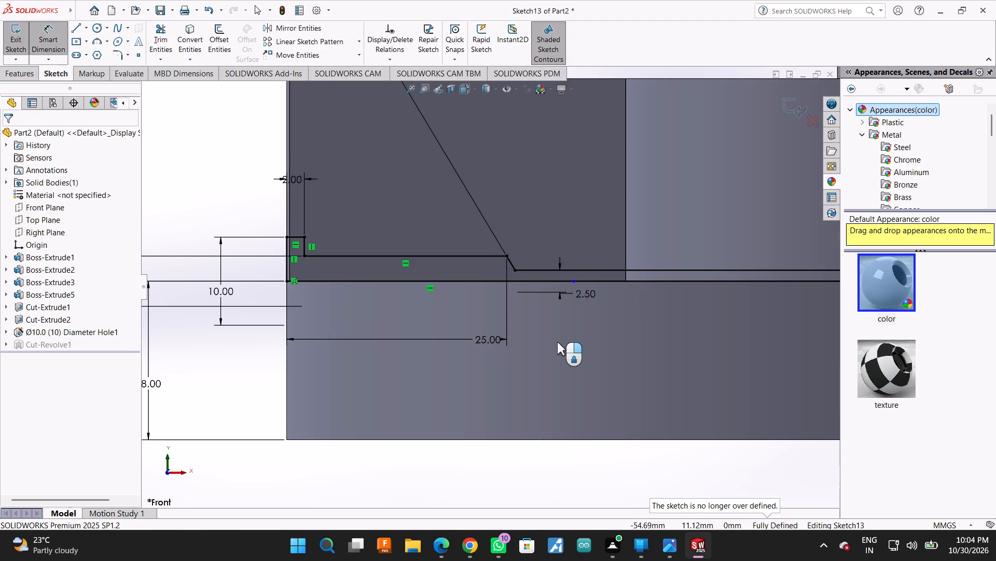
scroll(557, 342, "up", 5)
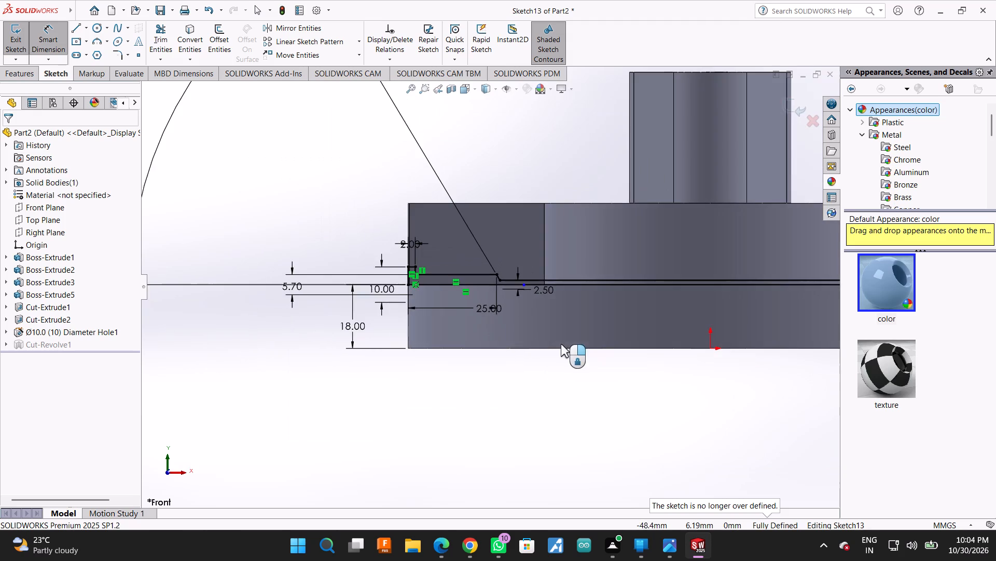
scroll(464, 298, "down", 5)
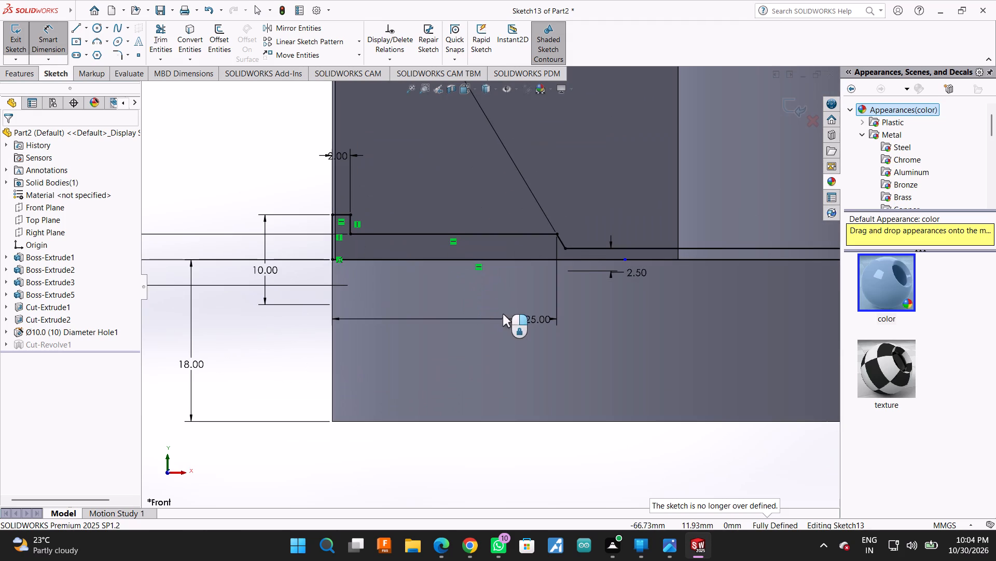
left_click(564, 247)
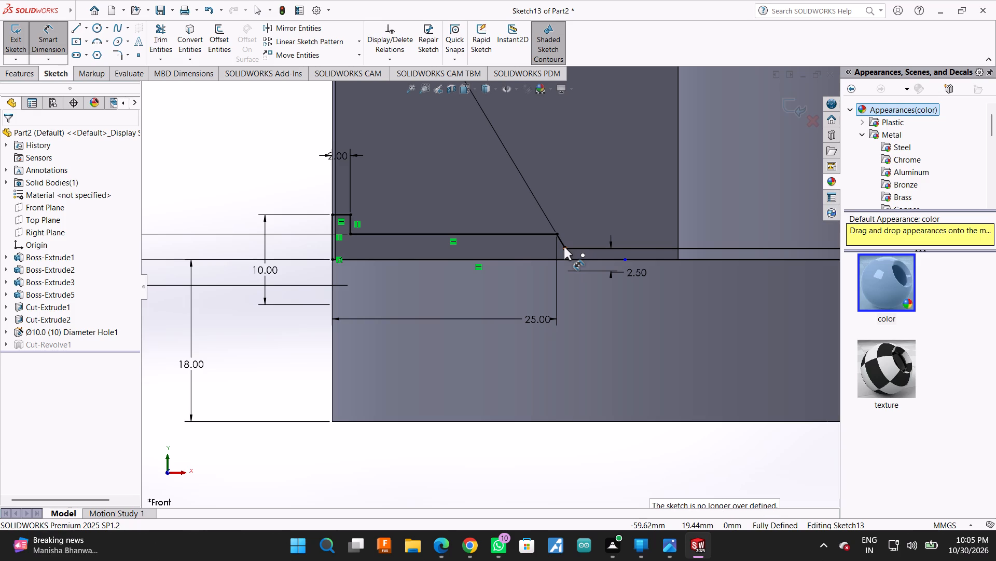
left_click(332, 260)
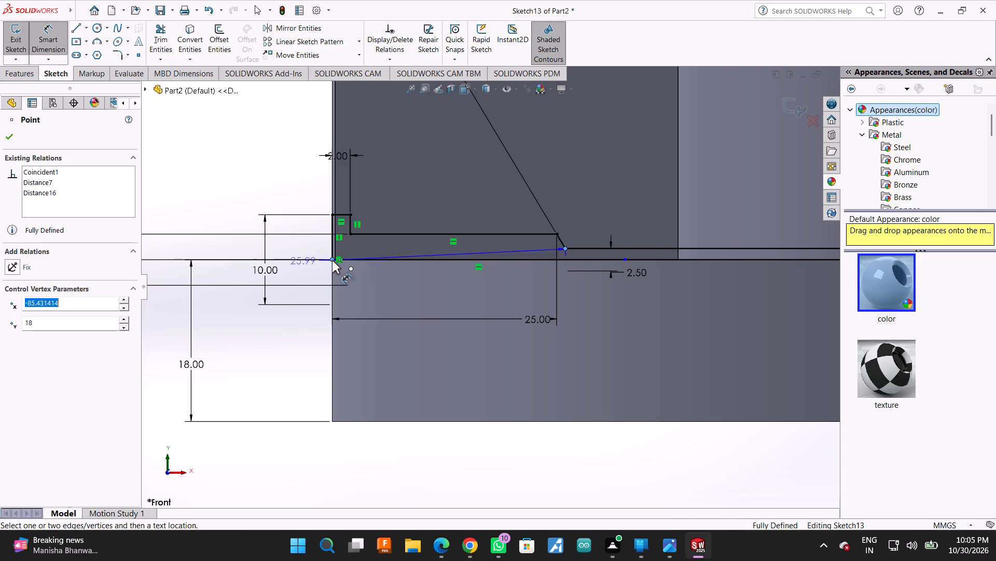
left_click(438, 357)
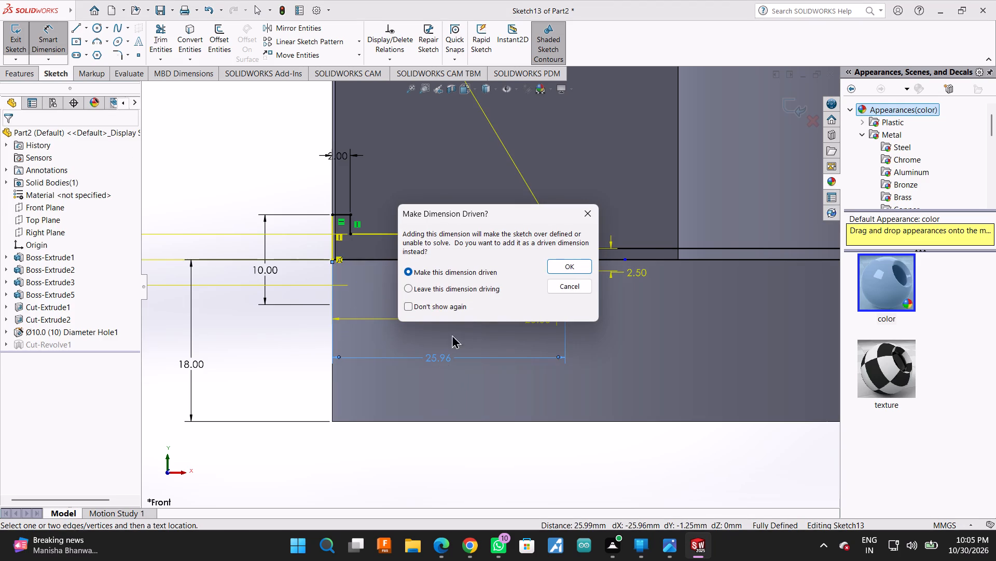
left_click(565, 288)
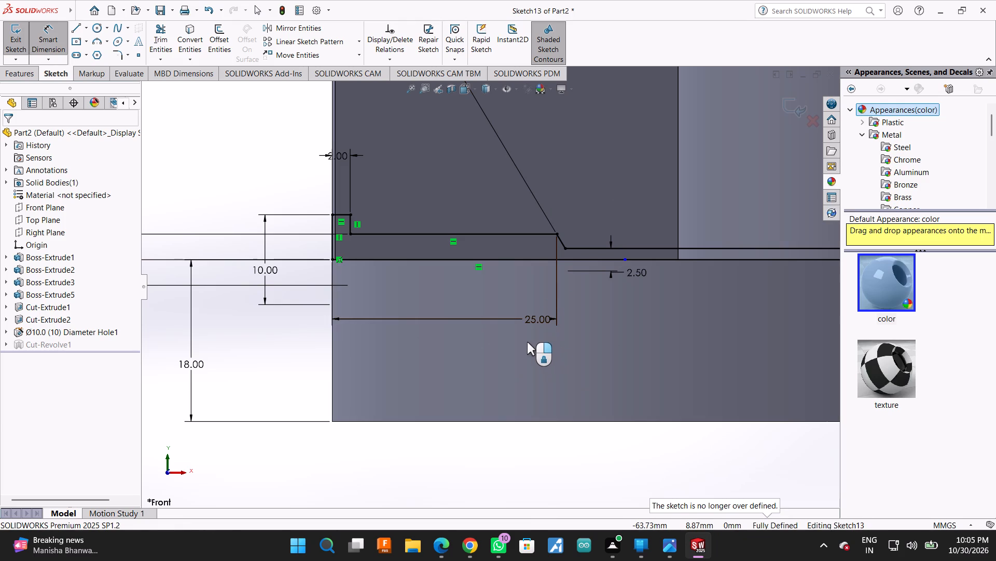
Delete the 2.50 mm dimension on the narrow bore line beside the sloped line's lower end.
scroll(480, 320, "up", 2)
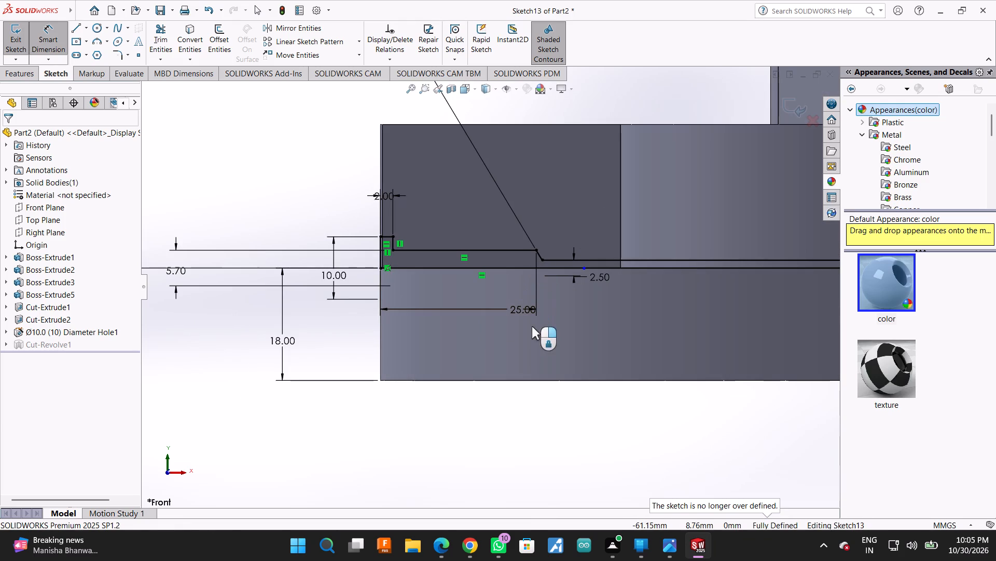
left_click(573, 277)
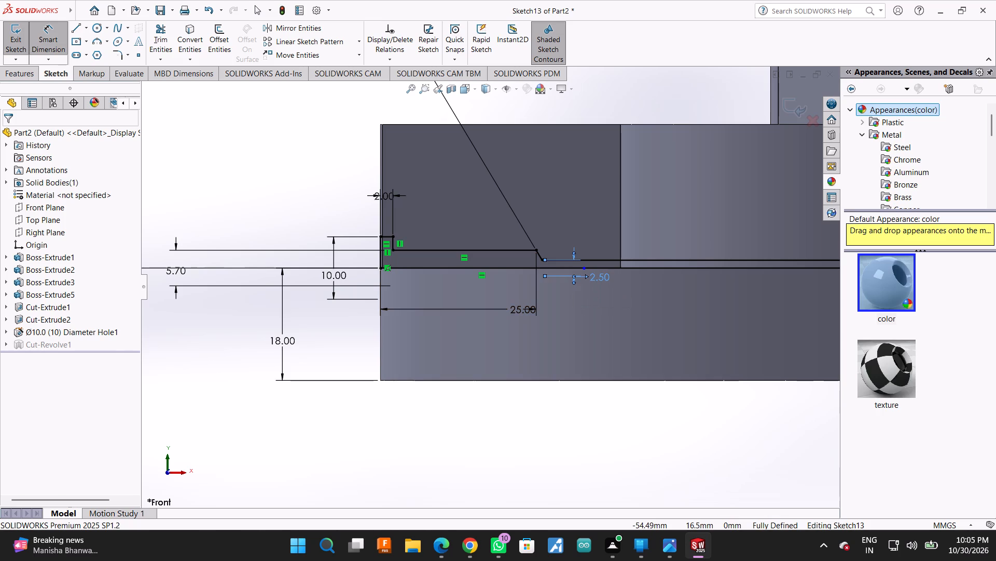
right_click(573, 277)
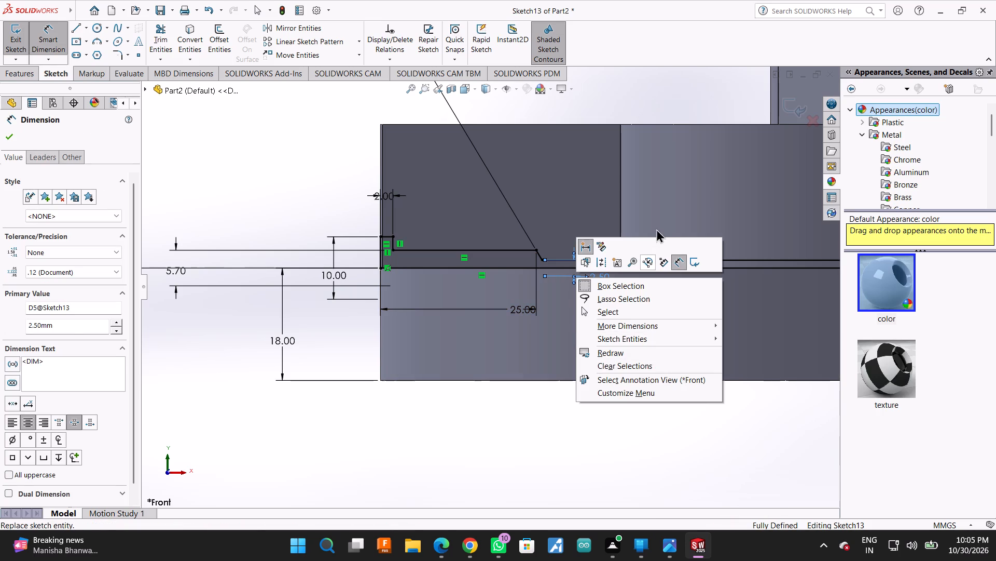
left_click(671, 218)
right_click(559, 280)
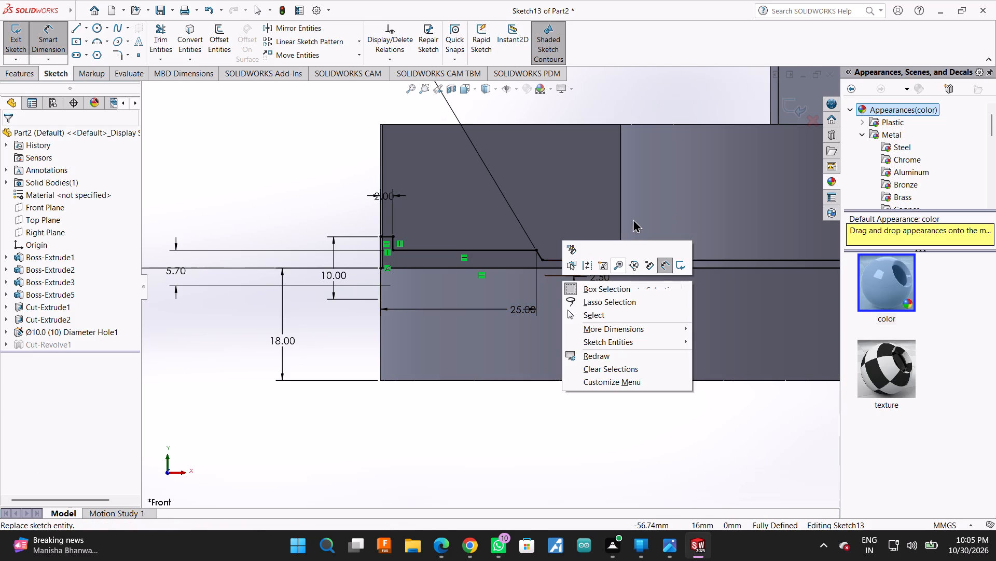
left_click(631, 214)
right_click(571, 278)
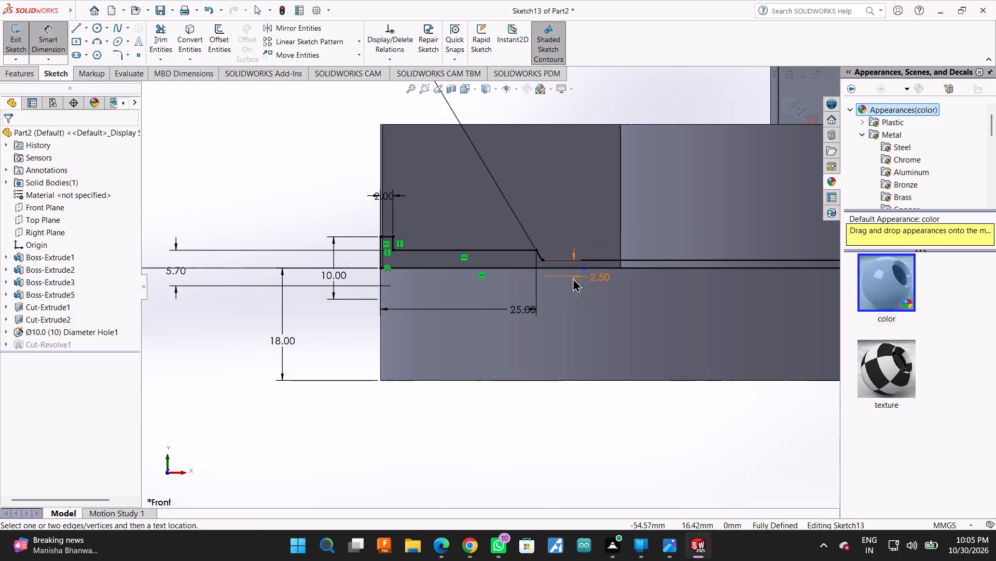
left_click(649, 202)
key("Escape")
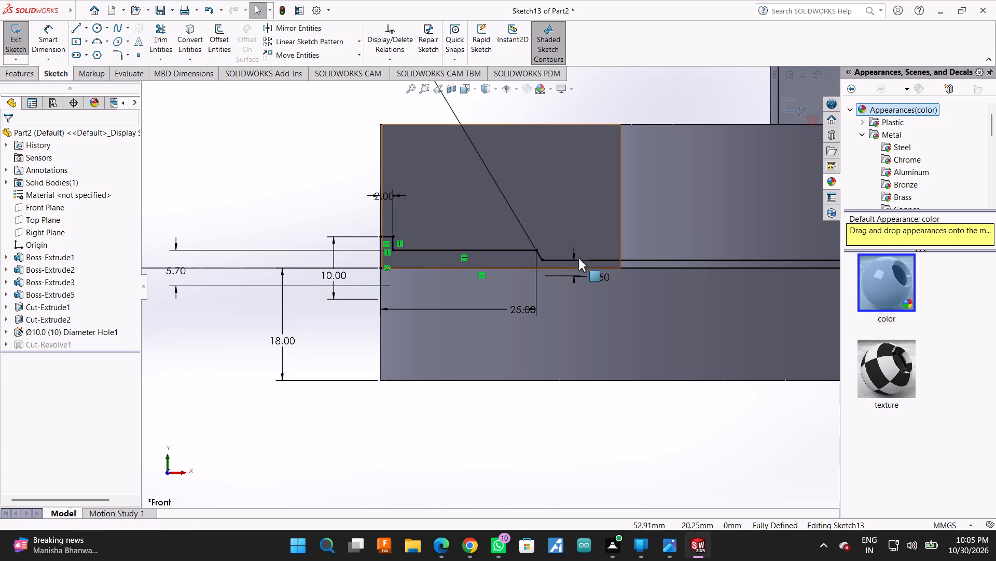
right_click(569, 278)
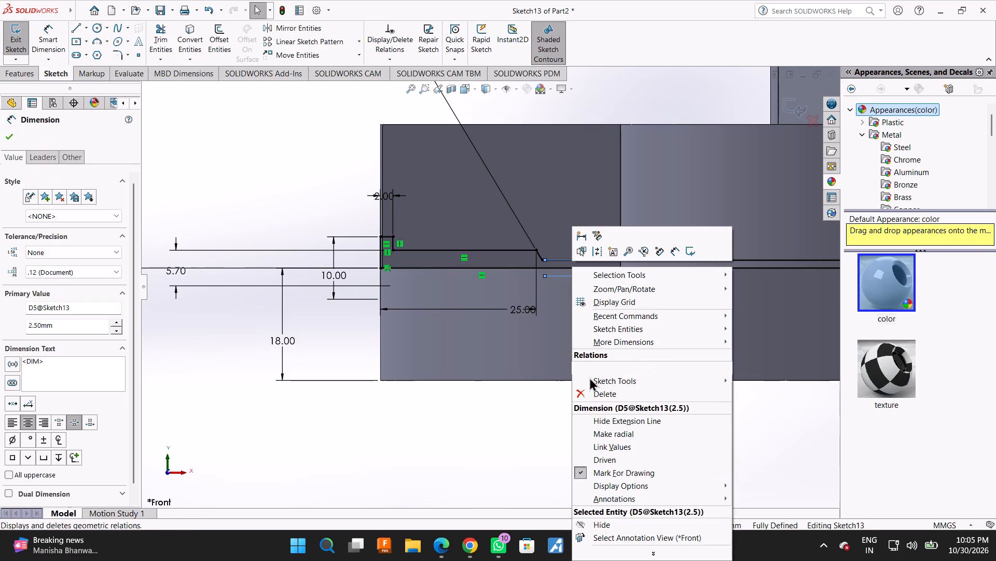
left_click(590, 400)
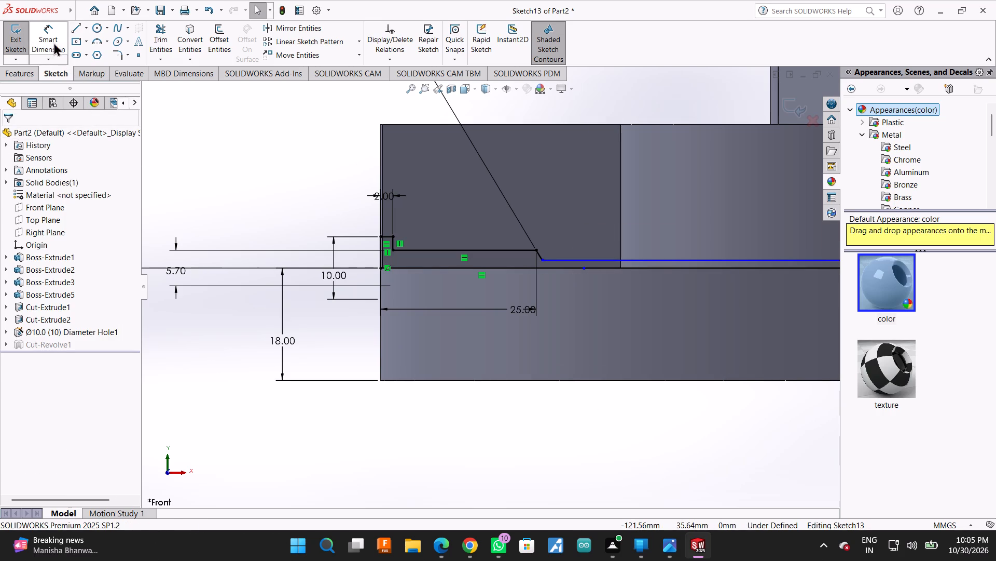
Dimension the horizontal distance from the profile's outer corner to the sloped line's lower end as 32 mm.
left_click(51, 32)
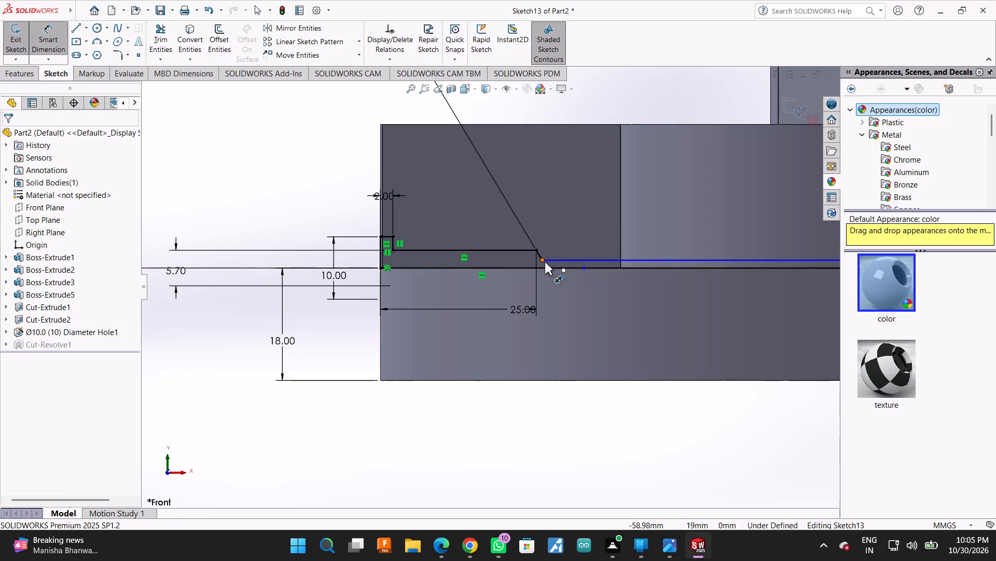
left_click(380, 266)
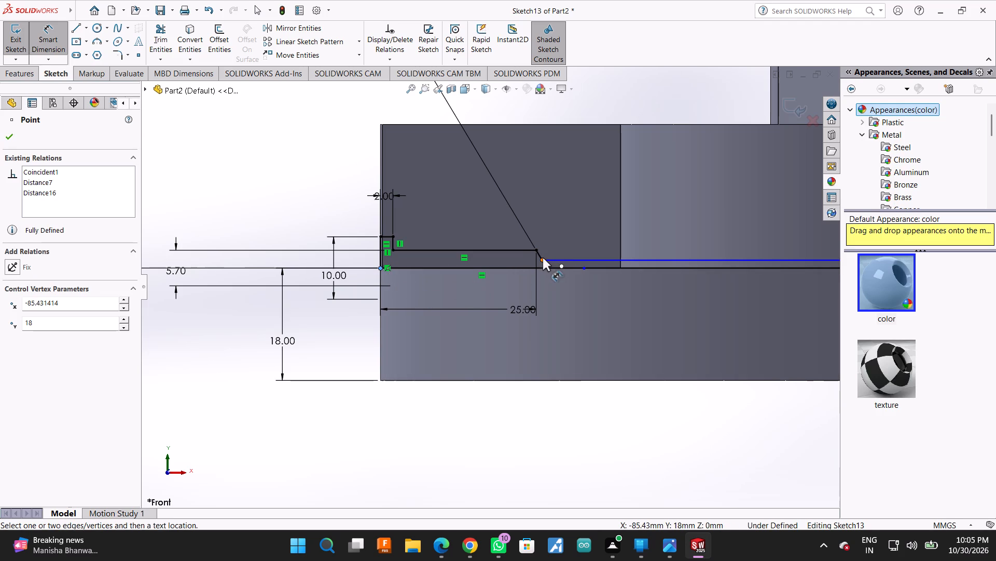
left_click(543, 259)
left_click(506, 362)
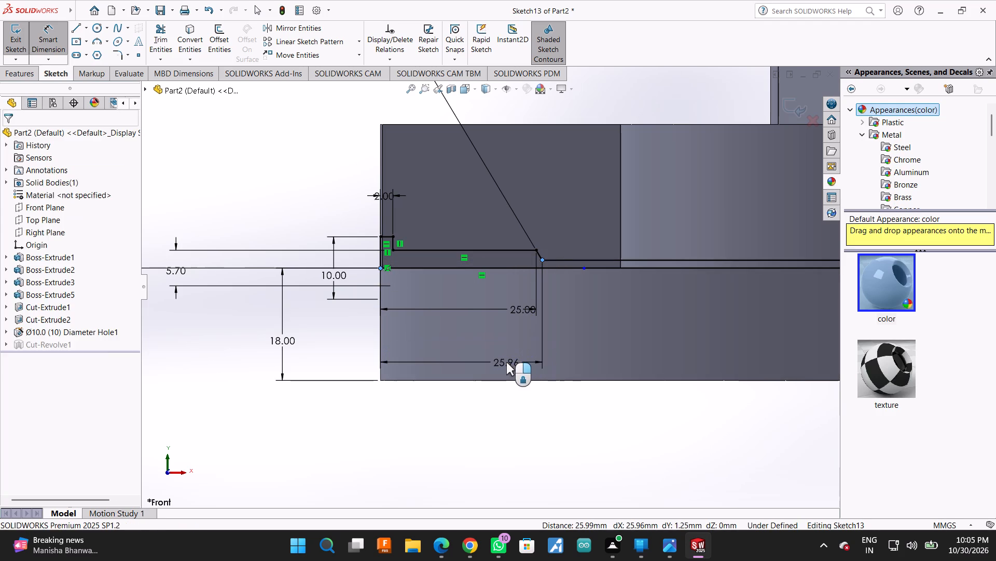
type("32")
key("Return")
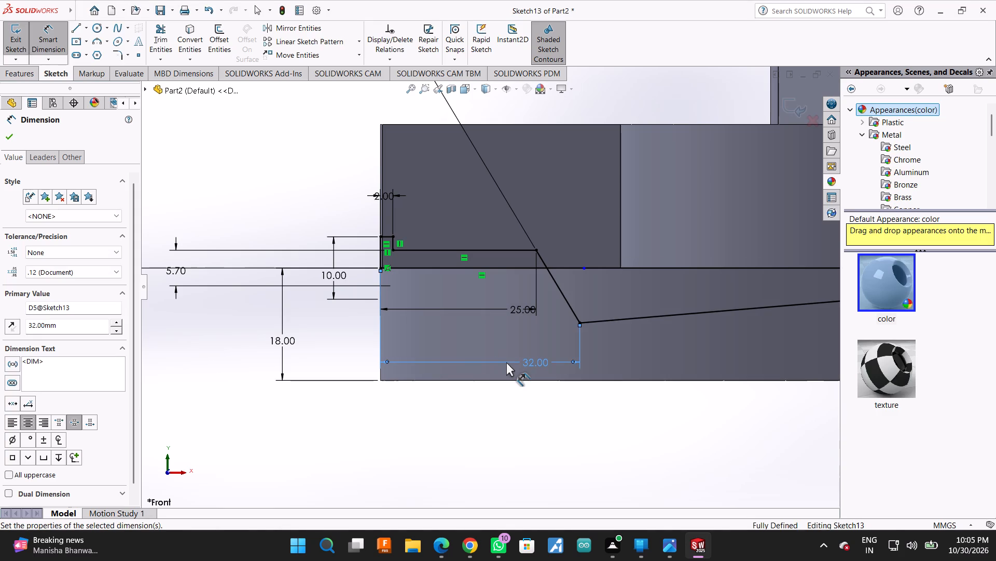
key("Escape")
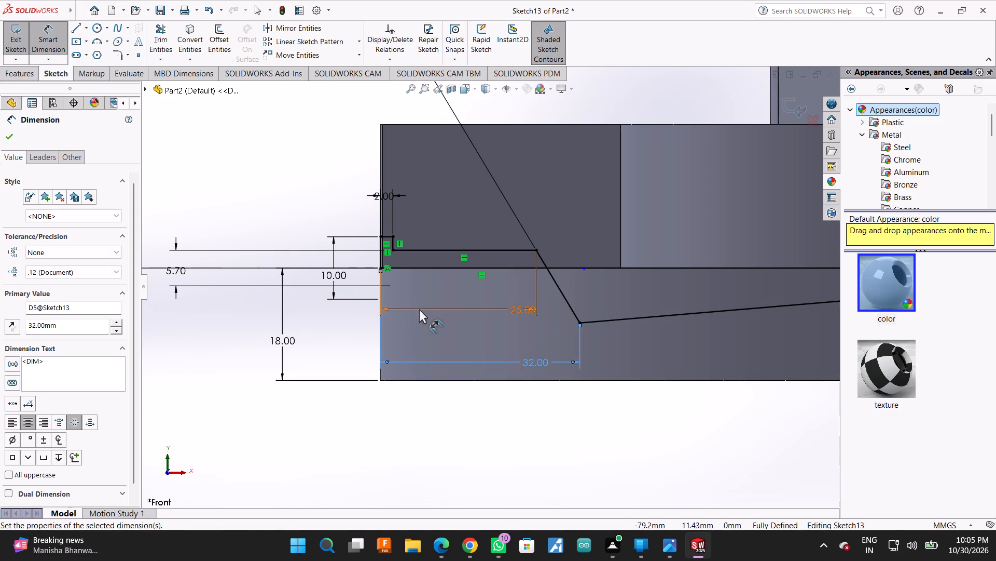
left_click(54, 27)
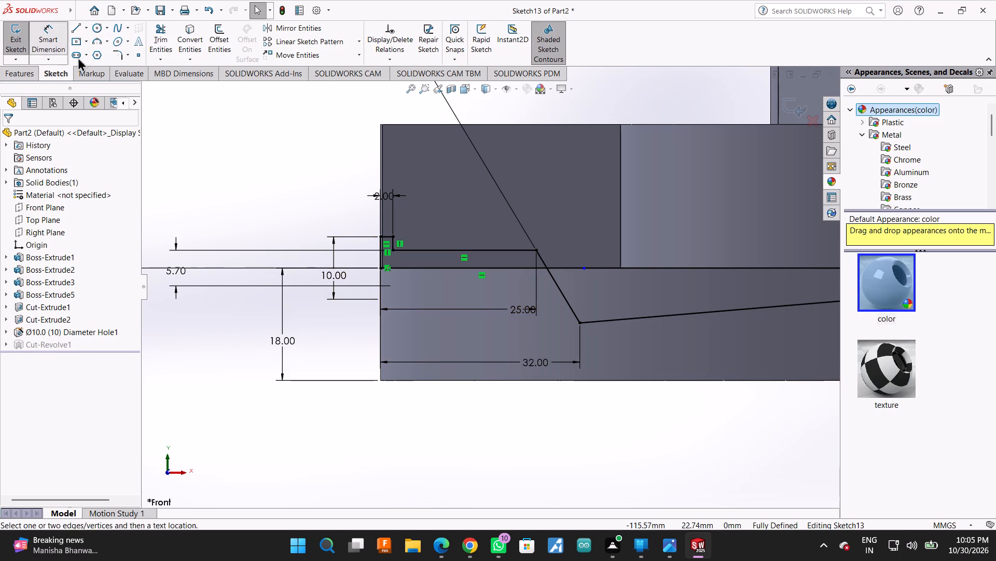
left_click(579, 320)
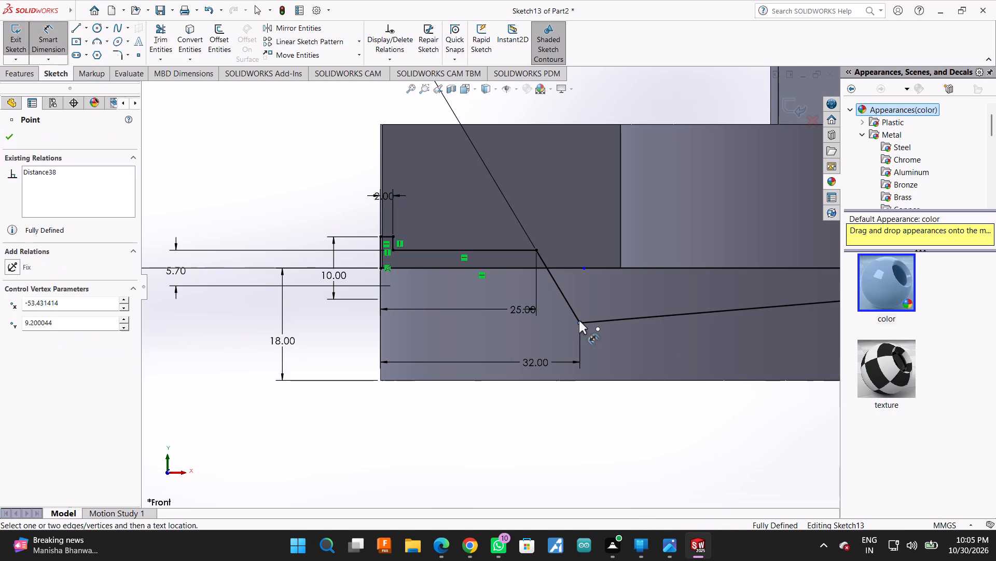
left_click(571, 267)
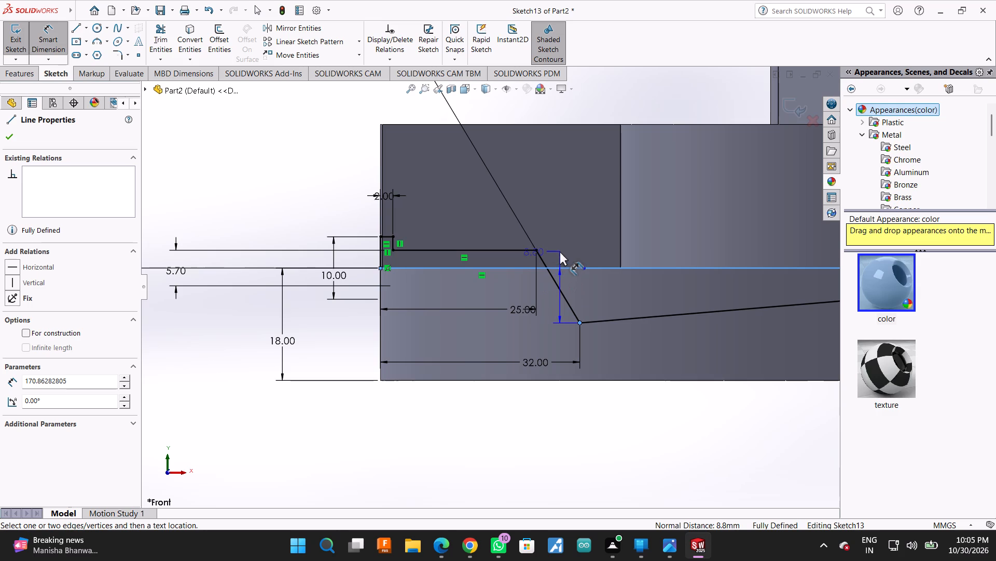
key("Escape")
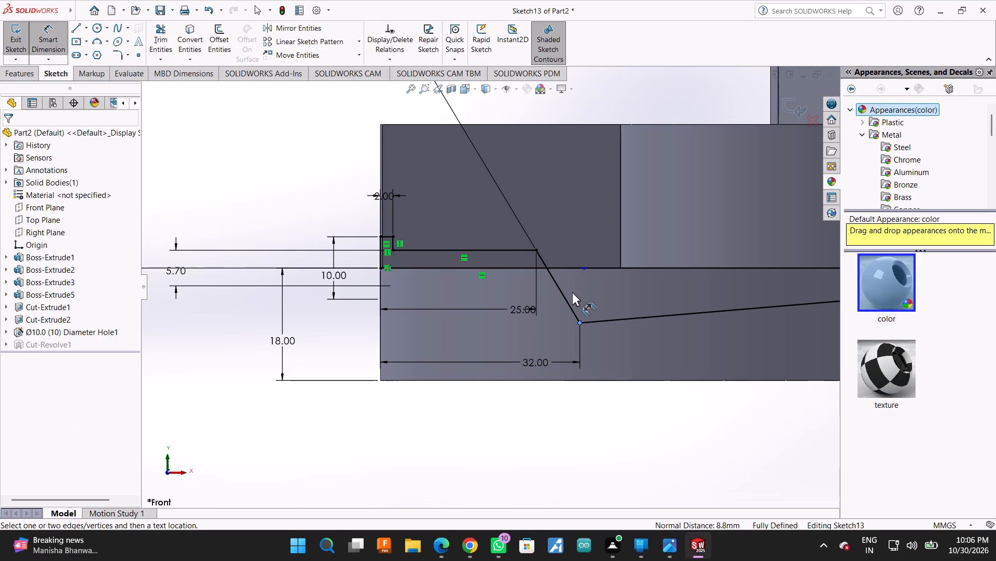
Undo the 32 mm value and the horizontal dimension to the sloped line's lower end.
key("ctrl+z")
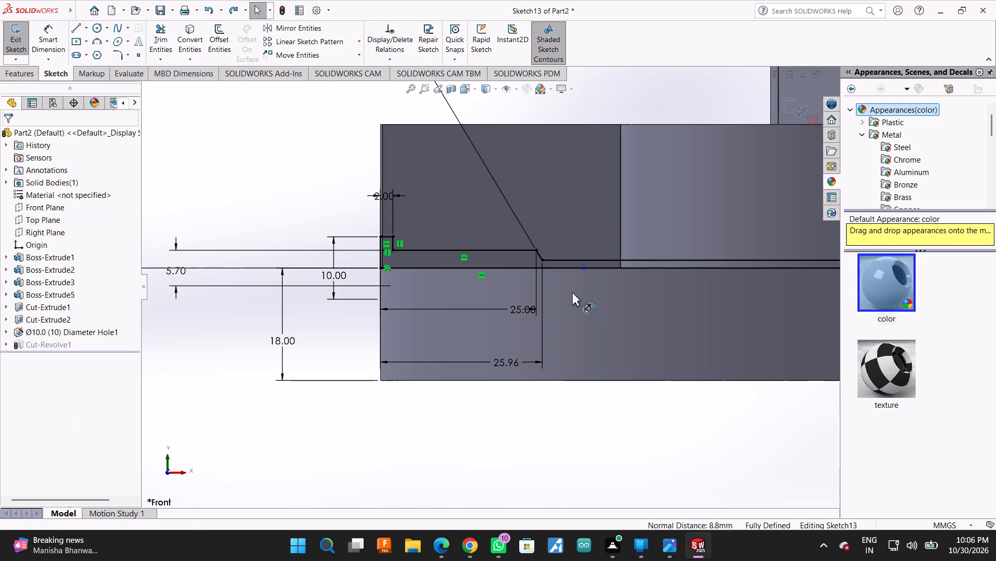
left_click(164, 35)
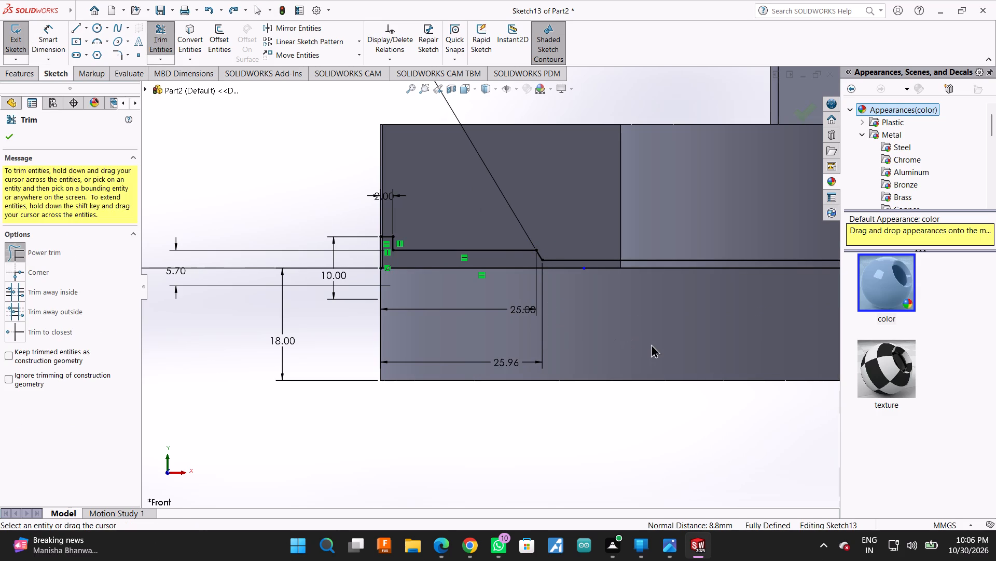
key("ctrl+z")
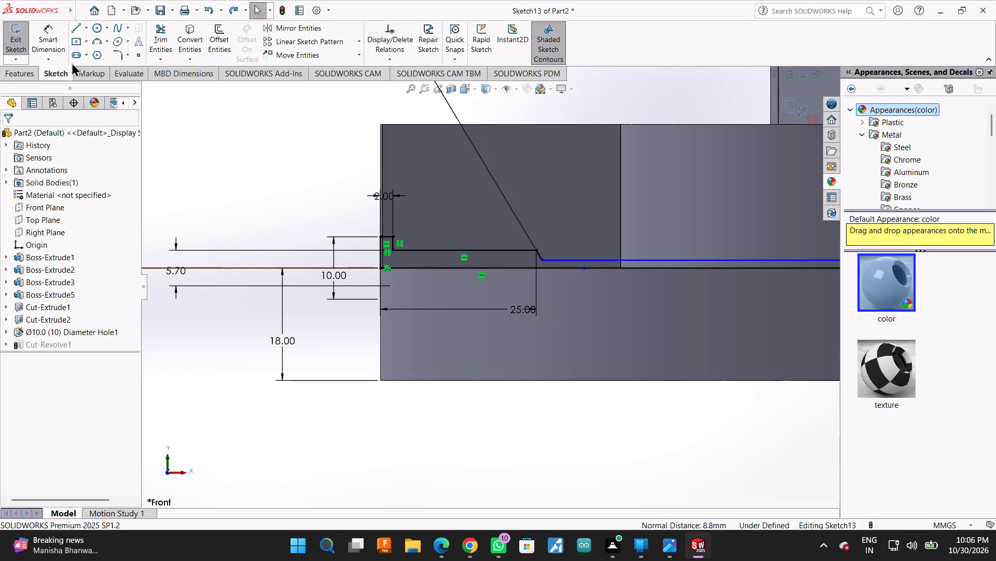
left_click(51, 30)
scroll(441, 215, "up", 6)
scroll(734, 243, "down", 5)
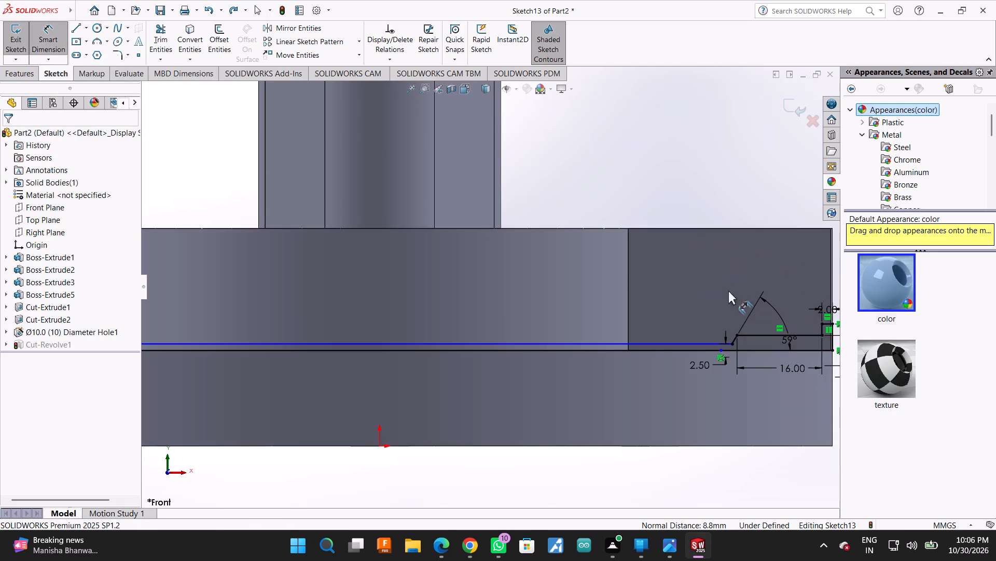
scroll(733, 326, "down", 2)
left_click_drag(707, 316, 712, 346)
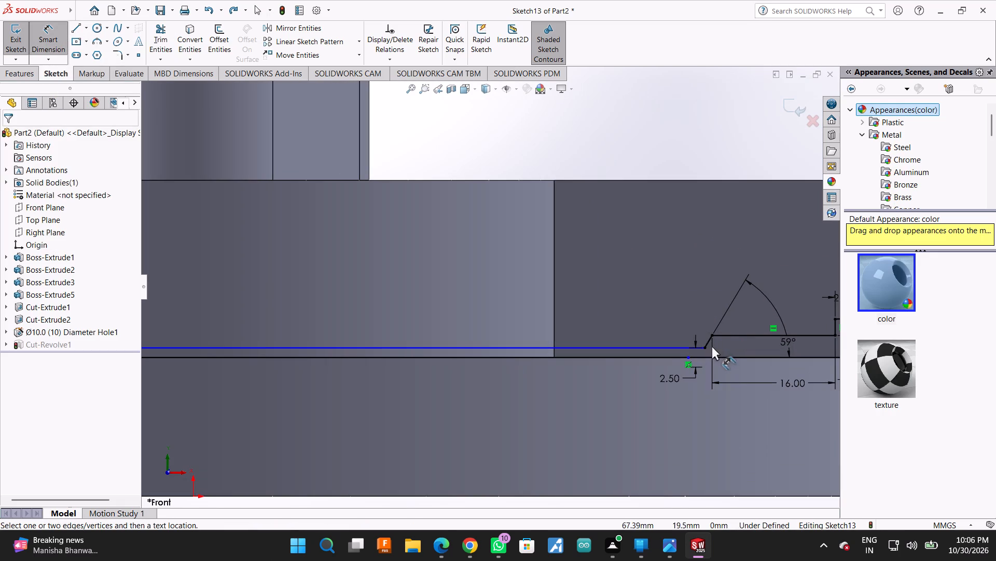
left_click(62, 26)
Trim away the narrow bore's long horizontal line and the short sloped lines at both of its ends.
left_click(153, 32)
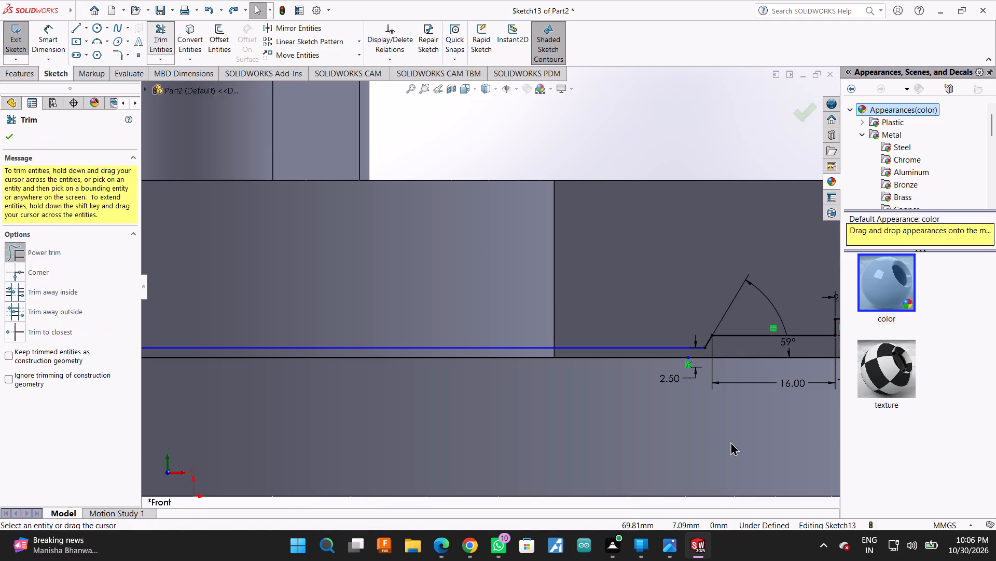
scroll(730, 442, "down", 3)
left_click_drag(618, 173, 655, 208)
left_click_drag(618, 185, 617, 213)
left_click_drag(599, 172, 585, 228)
scroll(613, 359, "up", 5)
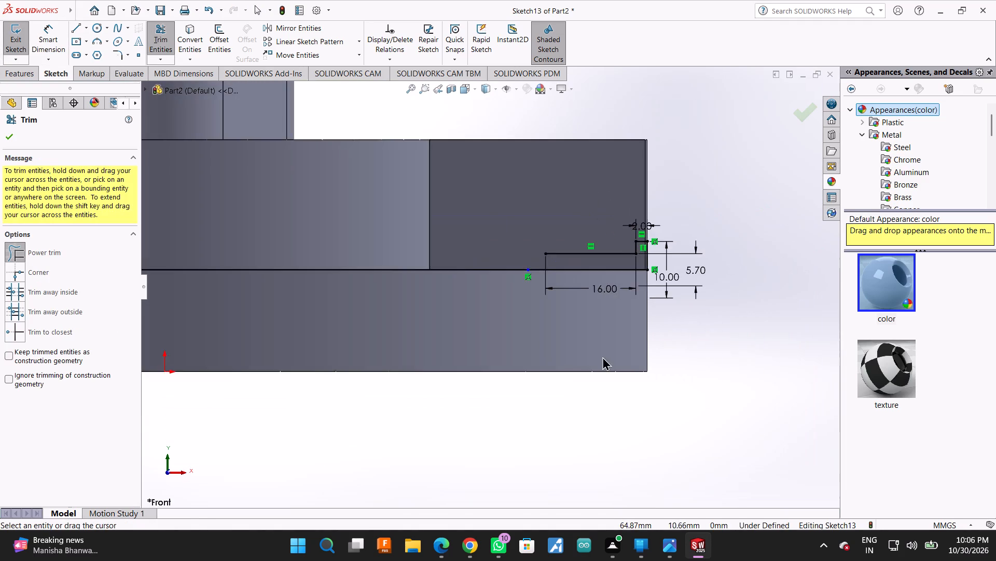
scroll(602, 356, "up", 4)
scroll(395, 305, "up", 3)
scroll(310, 297, "down", 9)
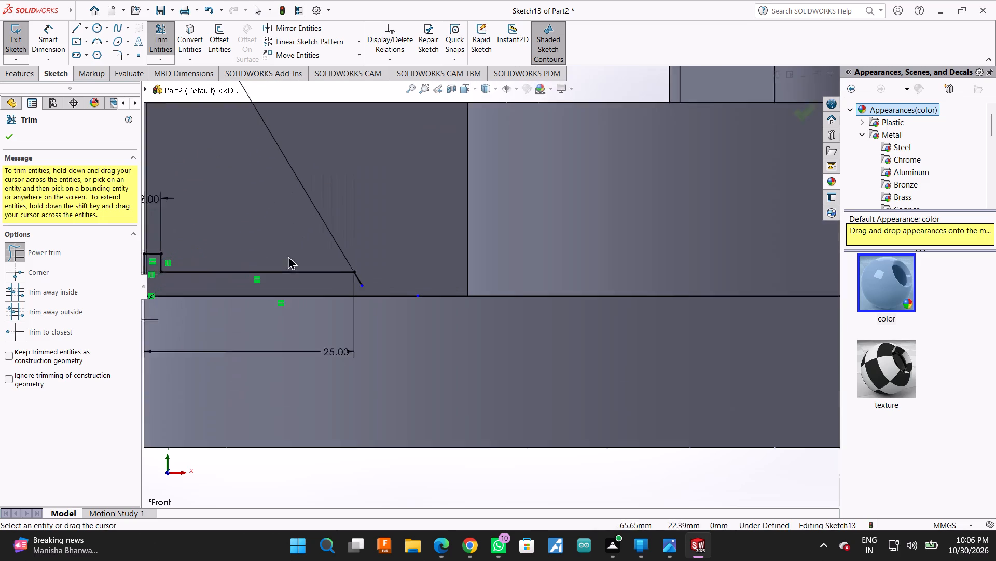
left_click_drag(391, 269, 382, 288)
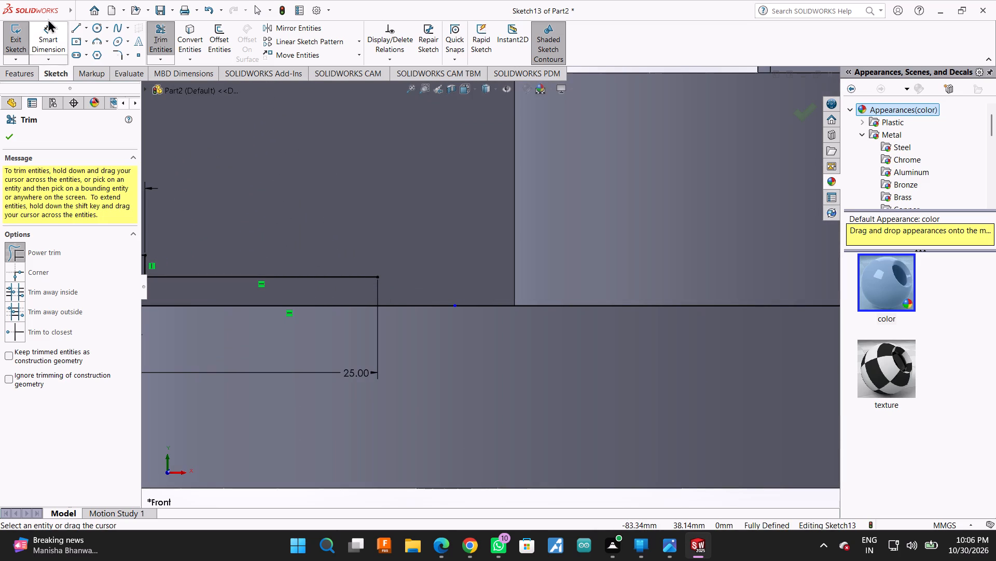
Draw a gently sloping line about 7.7 mm long inward from the inner end of the 25 mm wider bore line.
left_click(70, 23)
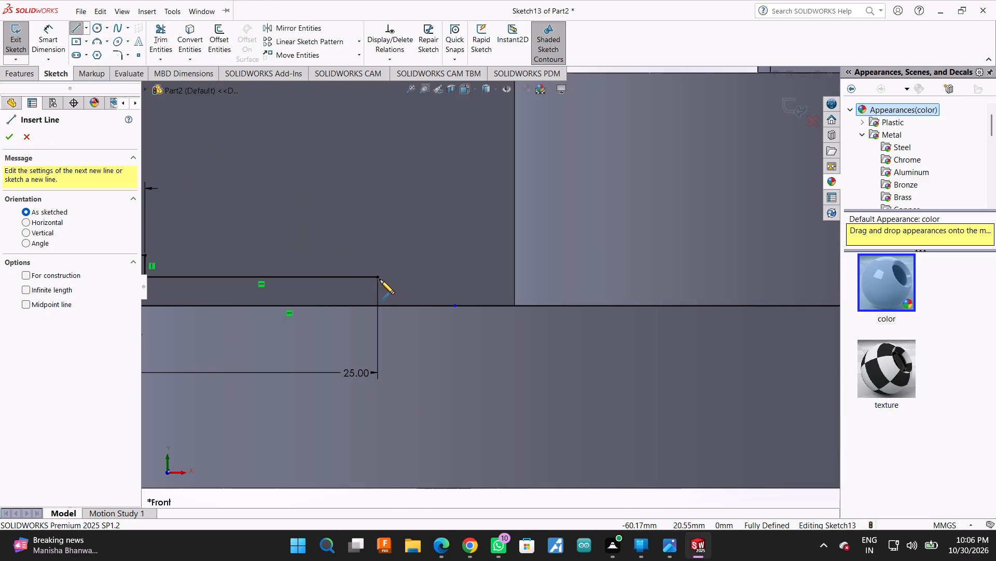
left_click(380, 279)
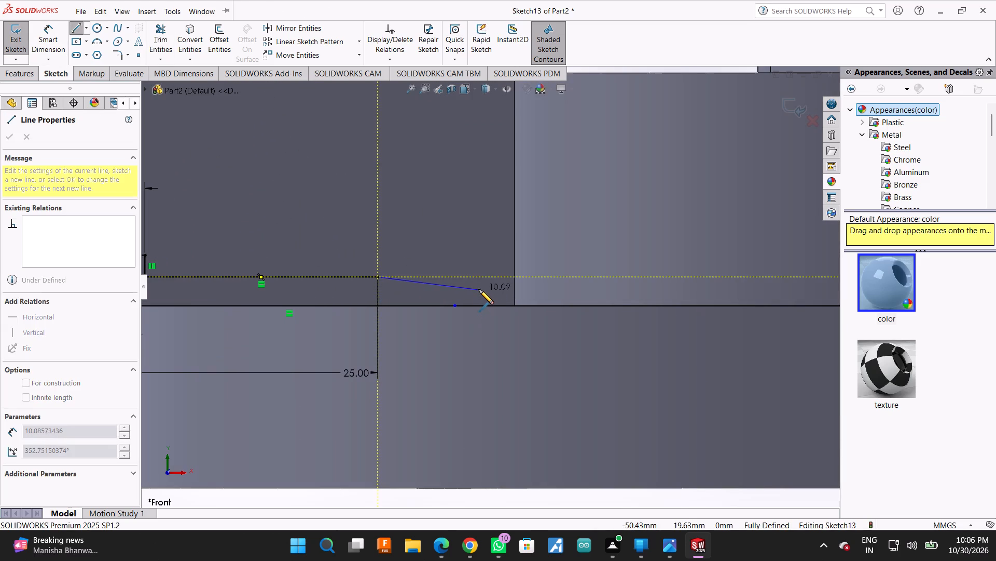
left_click(455, 289)
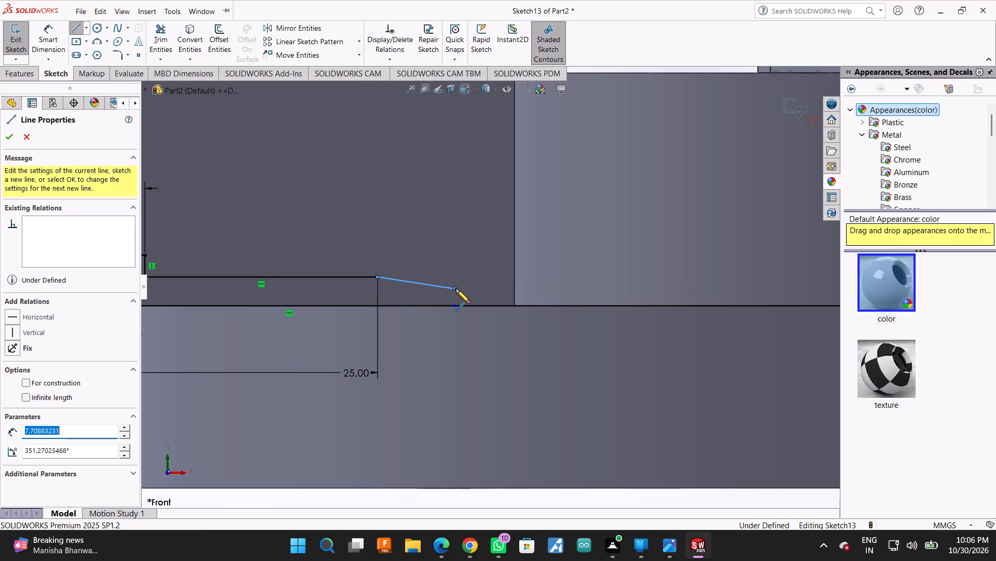
key("Escape")
Dimension the horizontal distance from the profile's outer corner to the new sloped line's lower end as 32 mm.
scroll(403, 318, "up", 4)
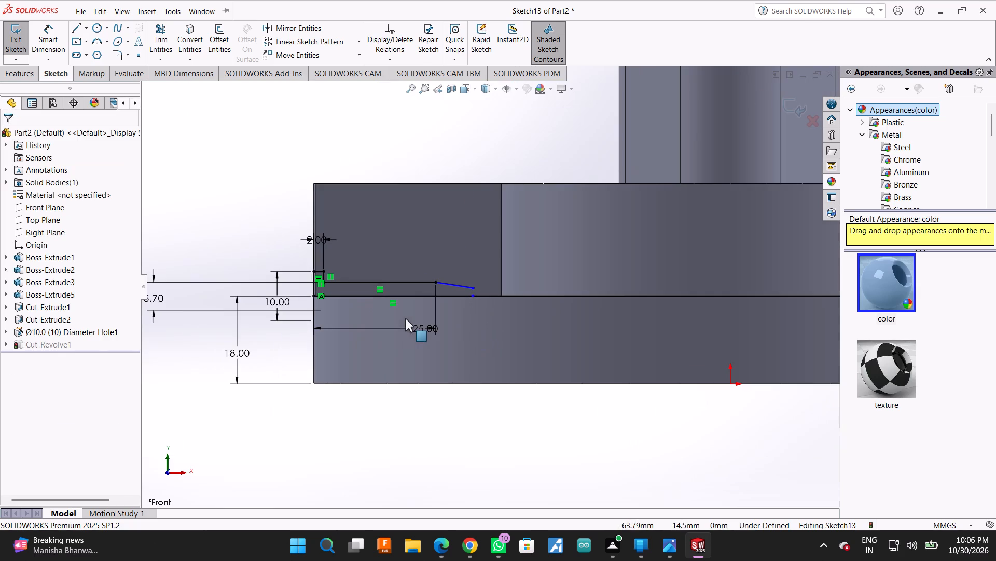
left_click(57, 24)
scroll(682, 257, "down", 1)
scroll(527, 286, "down", 2)
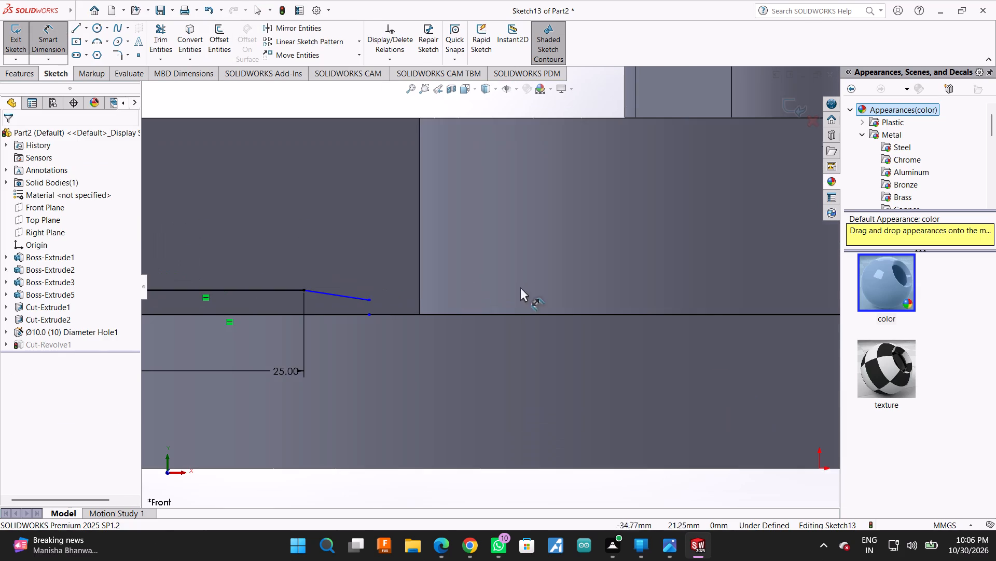
left_click(368, 299)
scroll(458, 336, "up", 2)
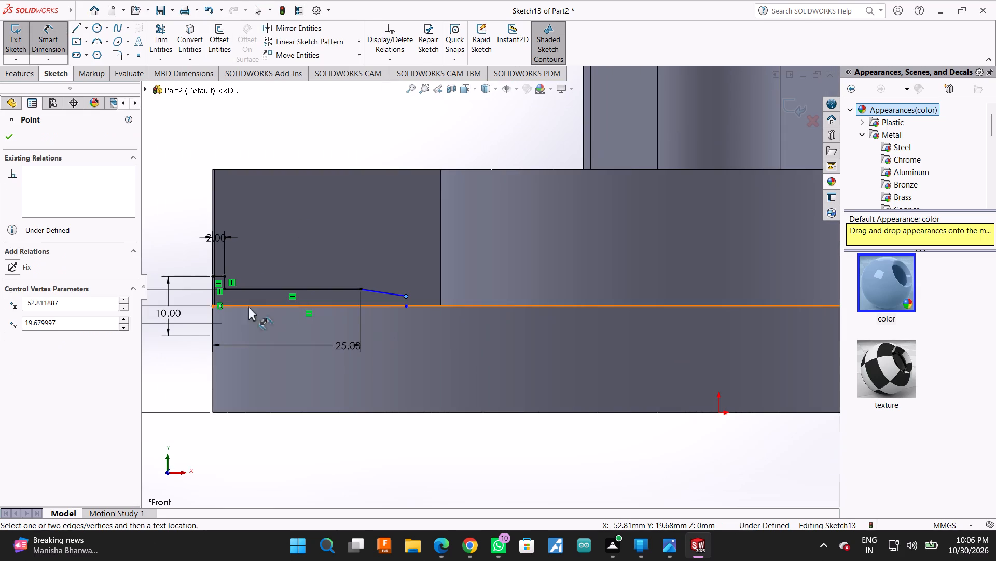
left_click(212, 305)
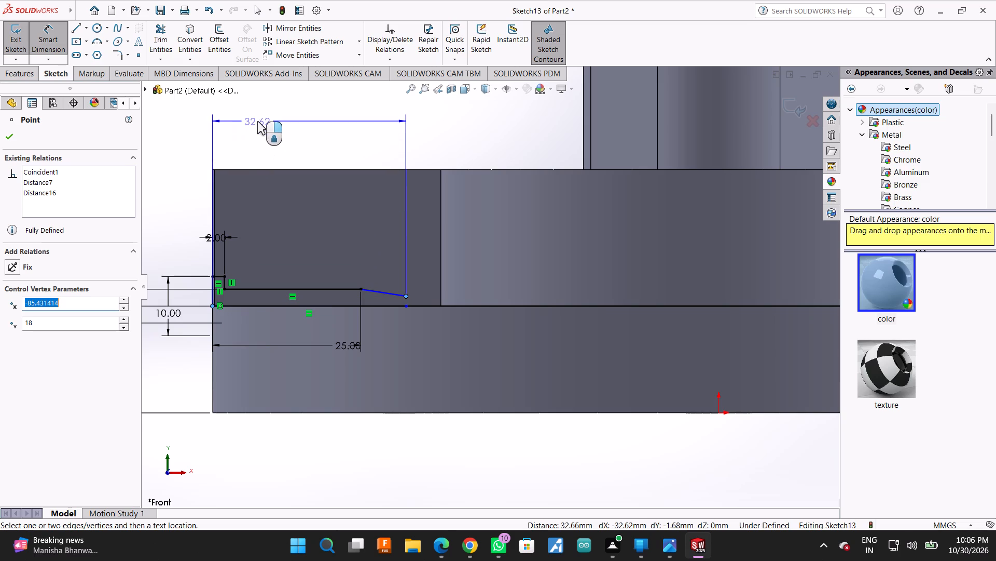
left_click(270, 126)
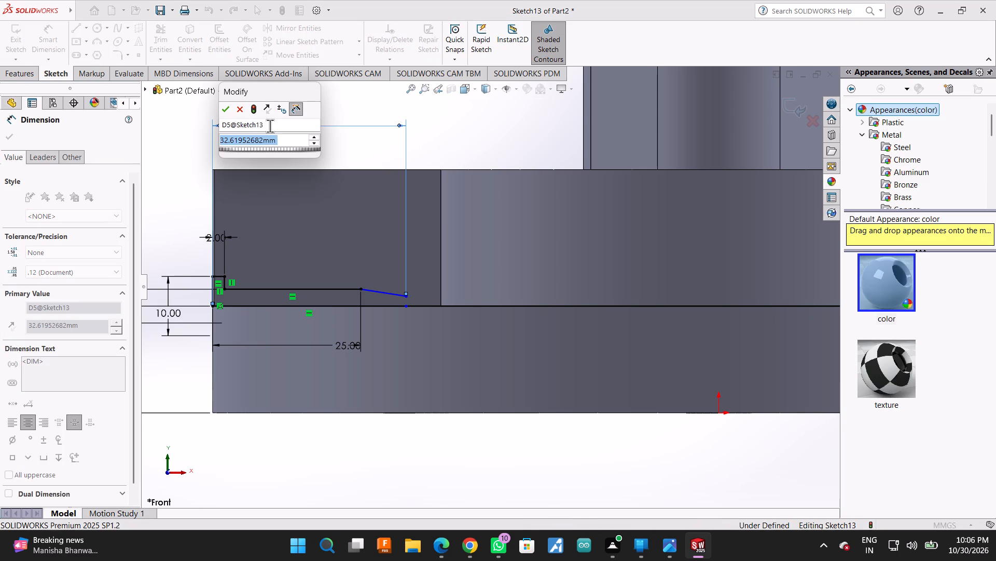
type("32")
key("Return")
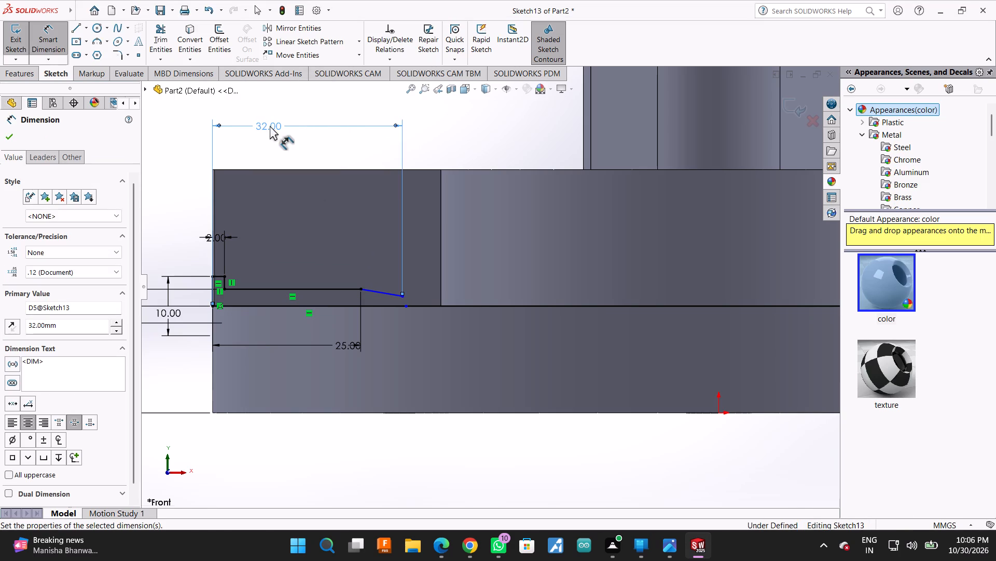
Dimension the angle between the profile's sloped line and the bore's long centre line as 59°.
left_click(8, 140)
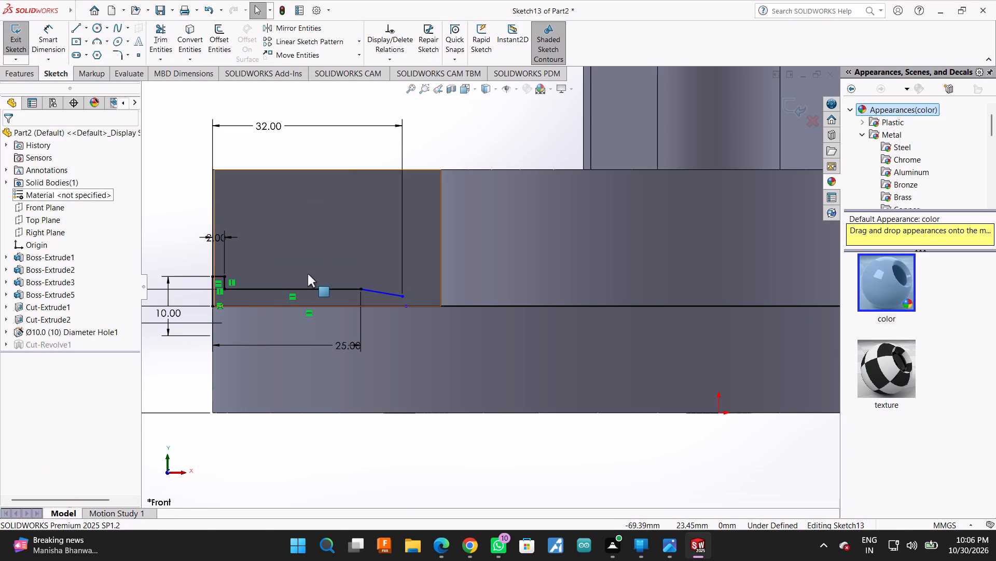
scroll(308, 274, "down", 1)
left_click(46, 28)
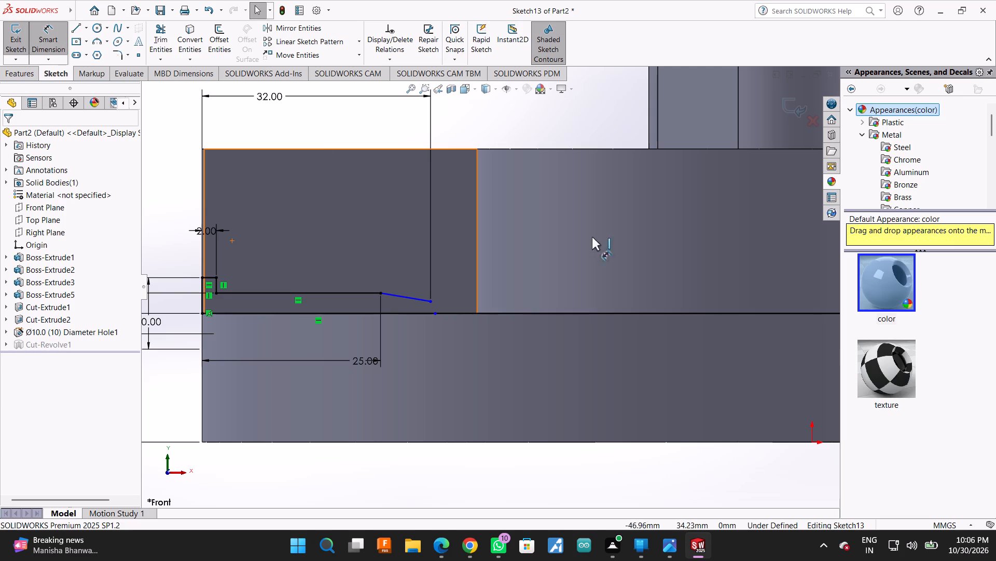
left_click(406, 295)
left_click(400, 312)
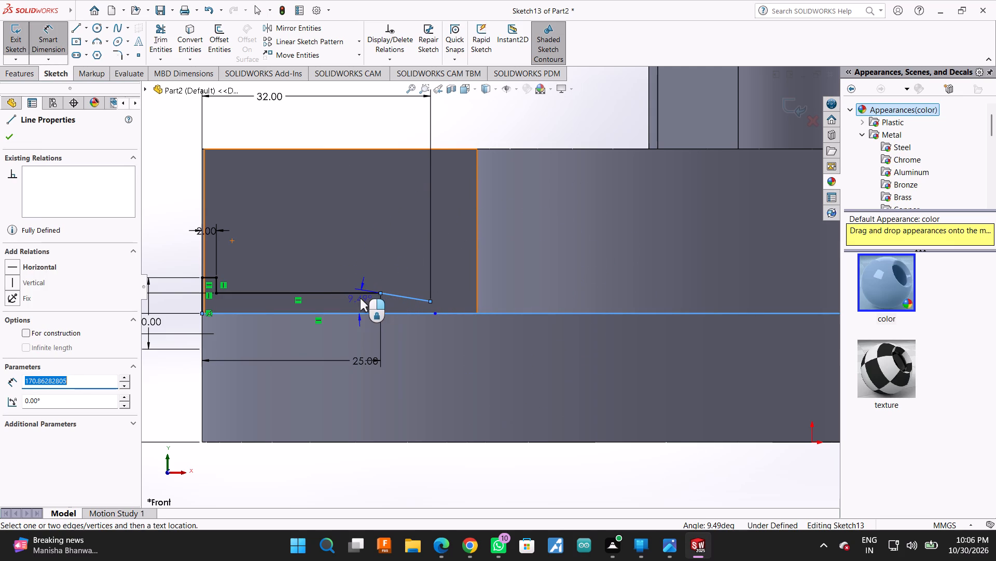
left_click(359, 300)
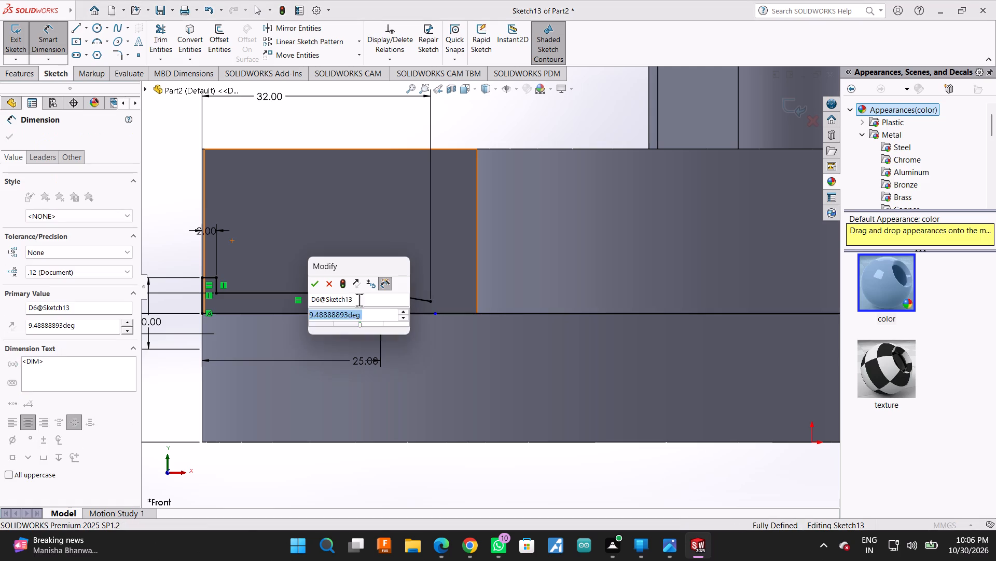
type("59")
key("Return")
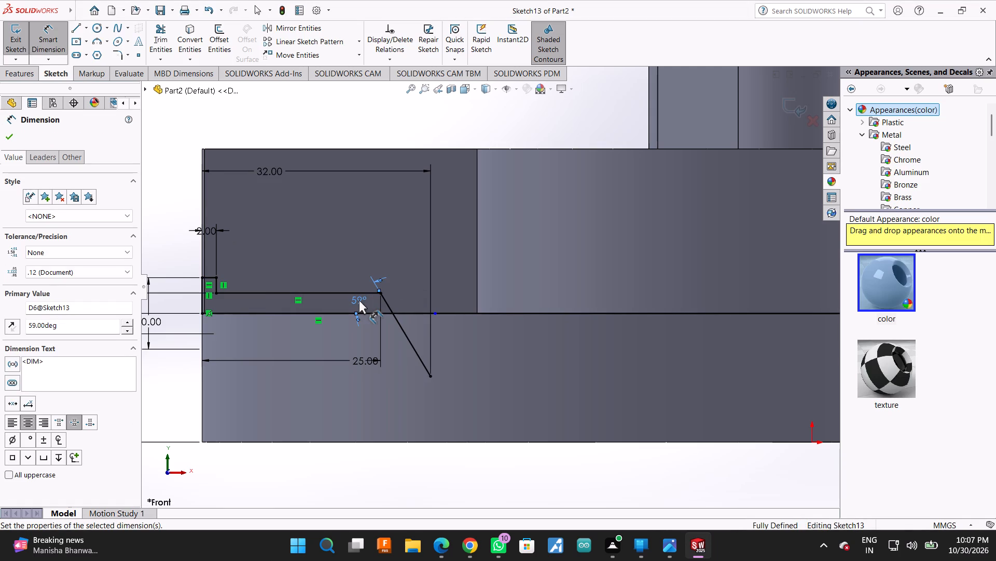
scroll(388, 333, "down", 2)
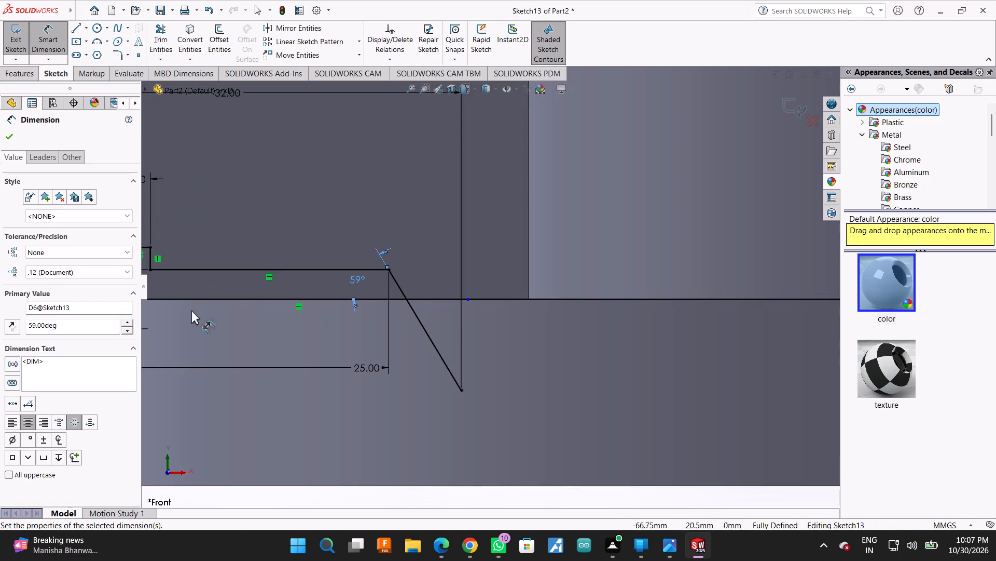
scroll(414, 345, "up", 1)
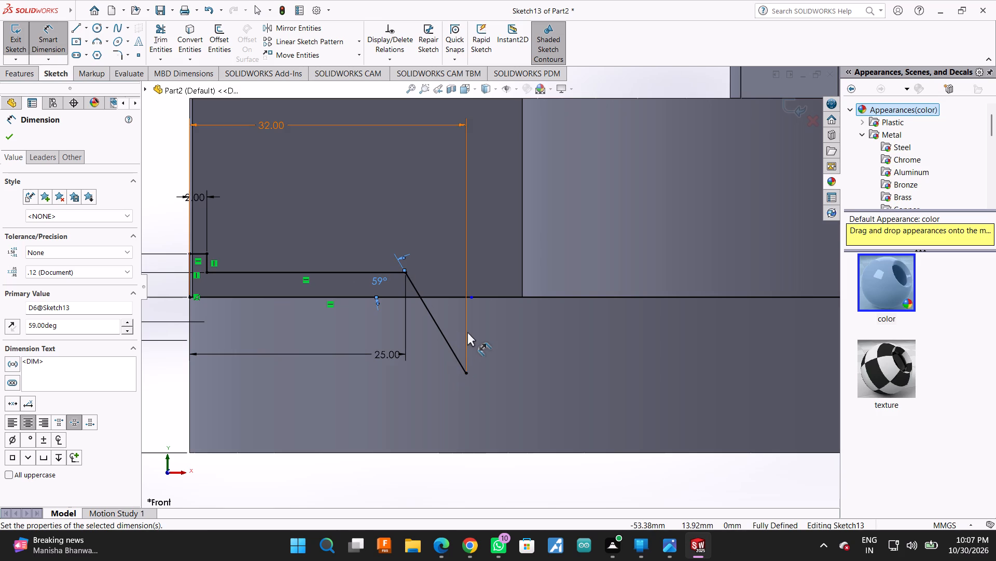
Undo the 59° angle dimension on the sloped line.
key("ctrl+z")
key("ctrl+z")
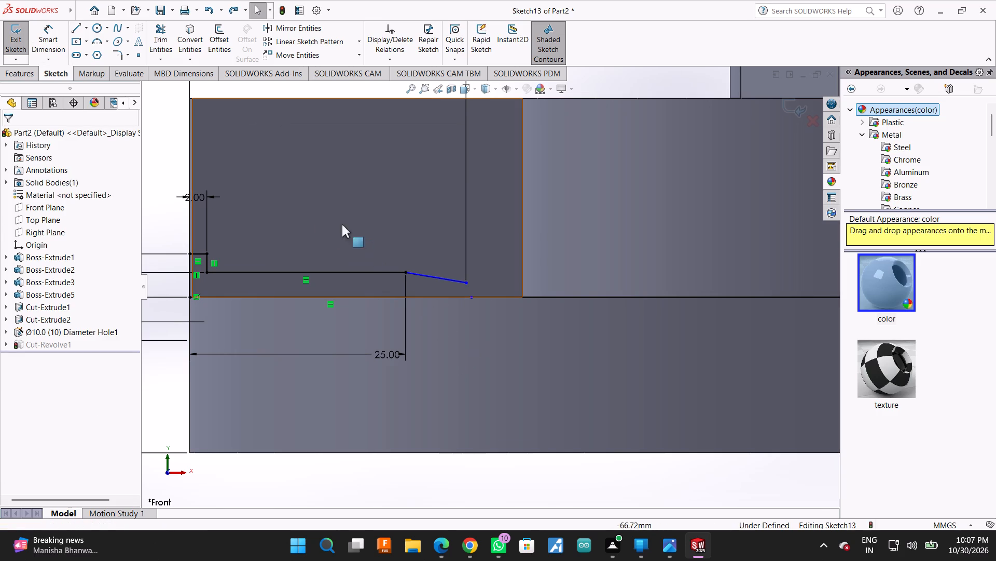
Dimension the vertical distance from the sloped line's lower end to the bore's centre line as 2.5/2 mm.
left_click(63, 26)
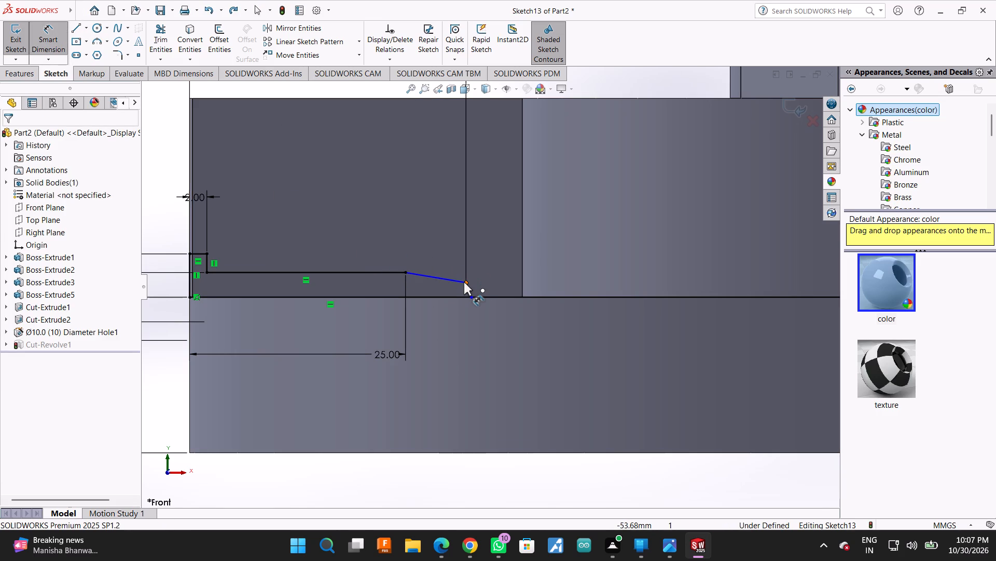
left_click(465, 282)
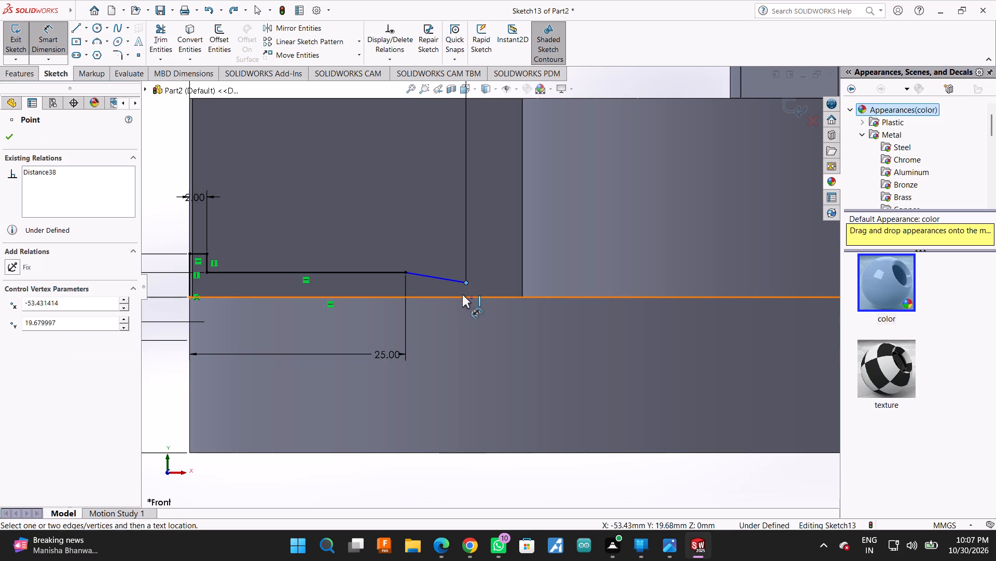
left_click(461, 299)
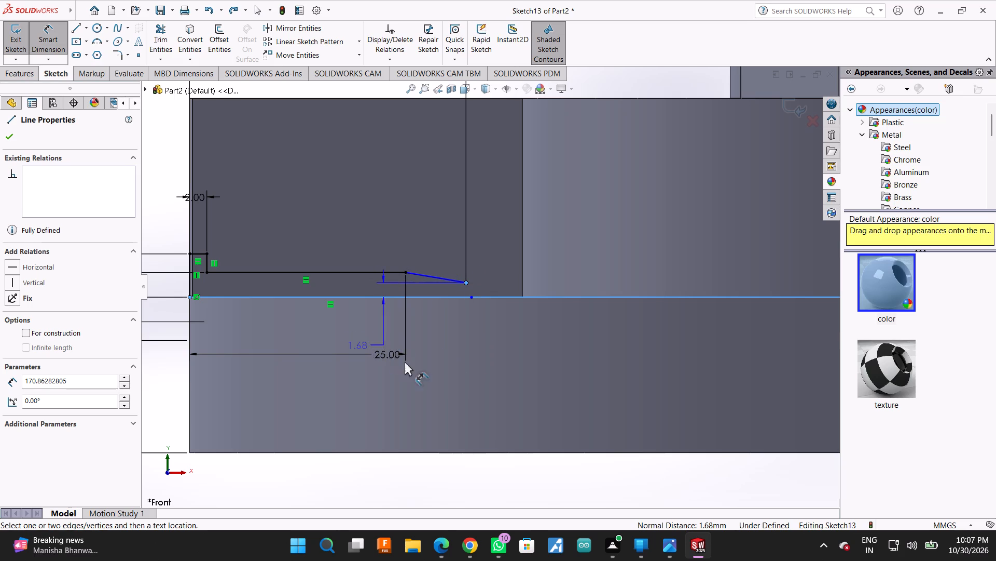
scroll(461, 368, "up", 2)
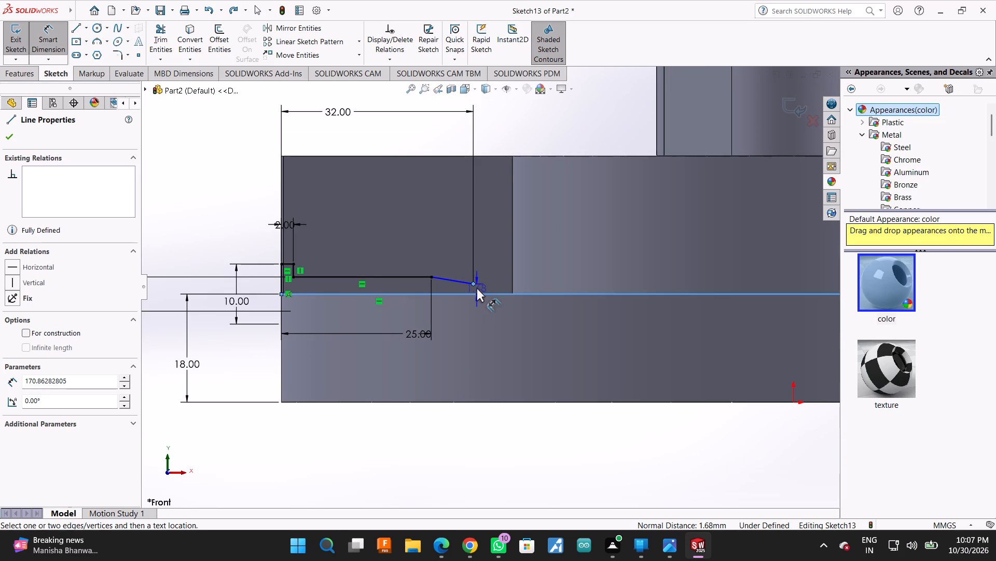
left_click(475, 325)
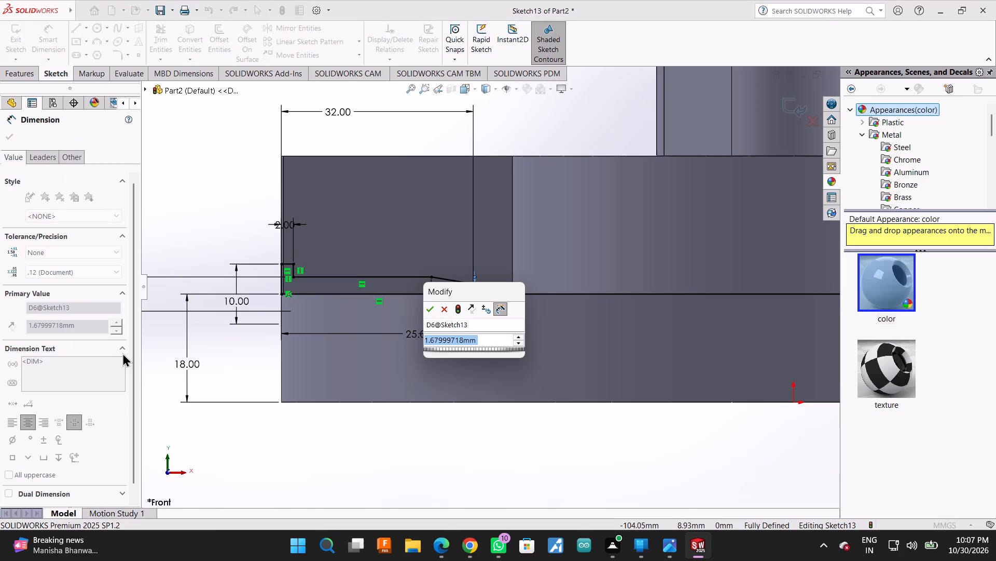
type("2.5/2")
key("Return")
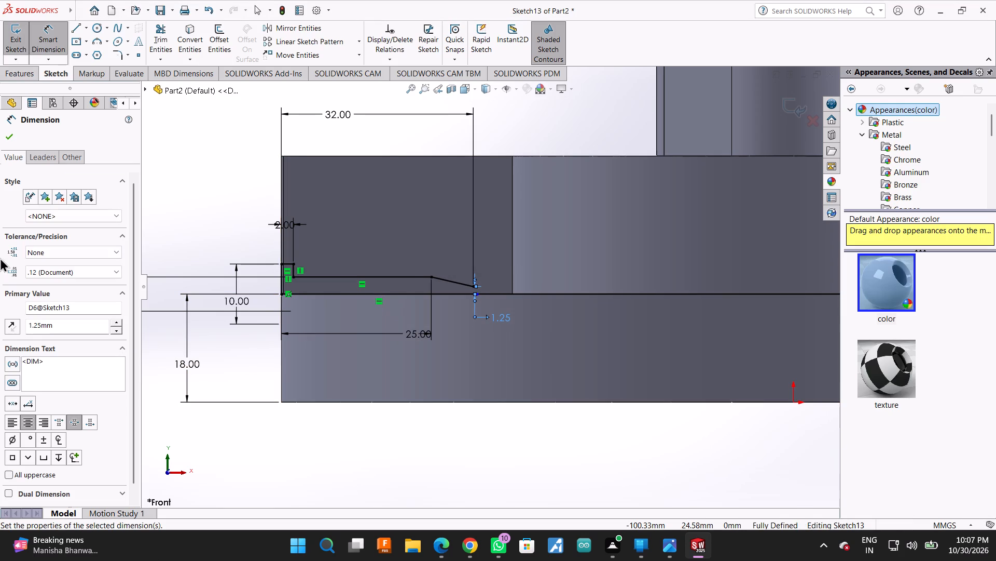
left_click(14, 140)
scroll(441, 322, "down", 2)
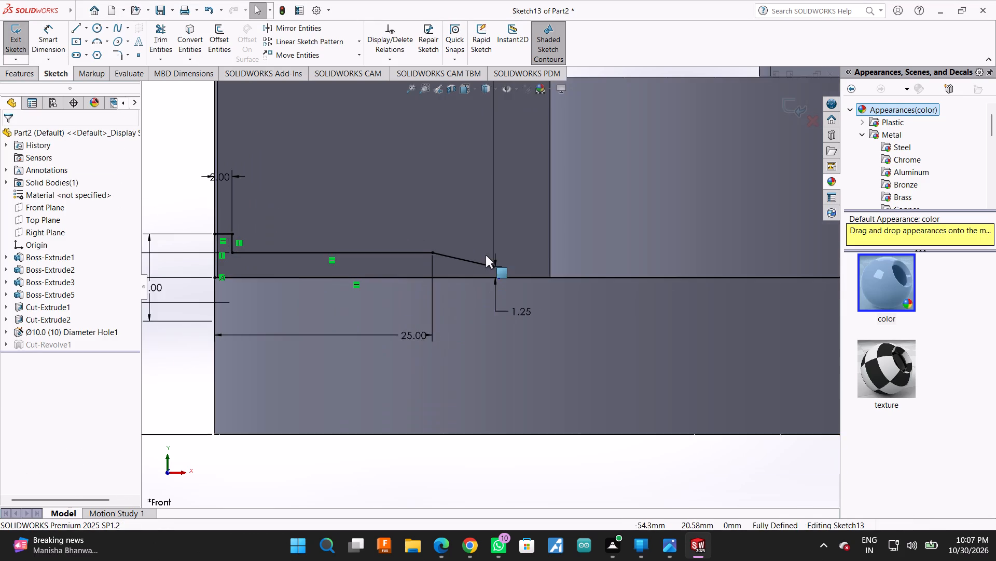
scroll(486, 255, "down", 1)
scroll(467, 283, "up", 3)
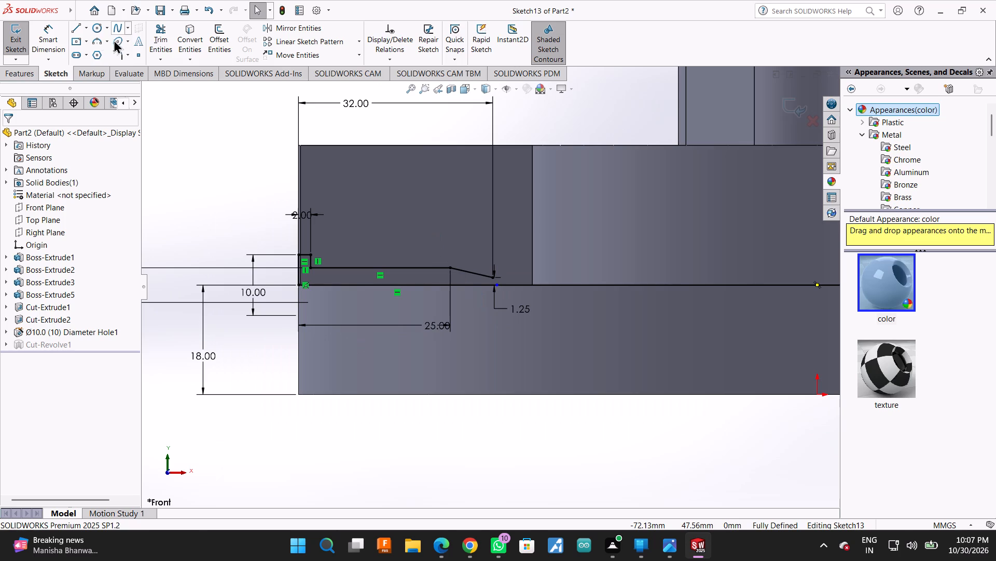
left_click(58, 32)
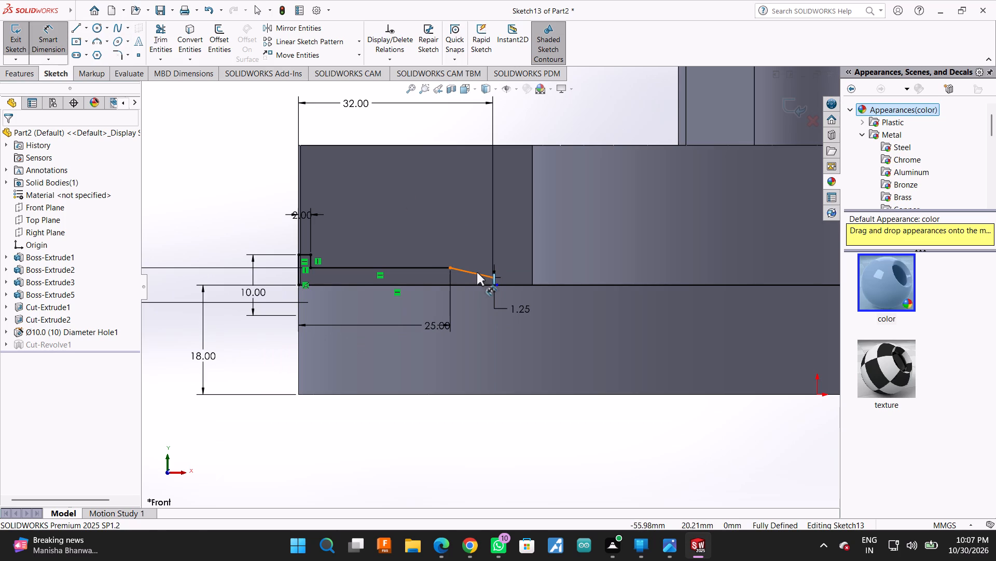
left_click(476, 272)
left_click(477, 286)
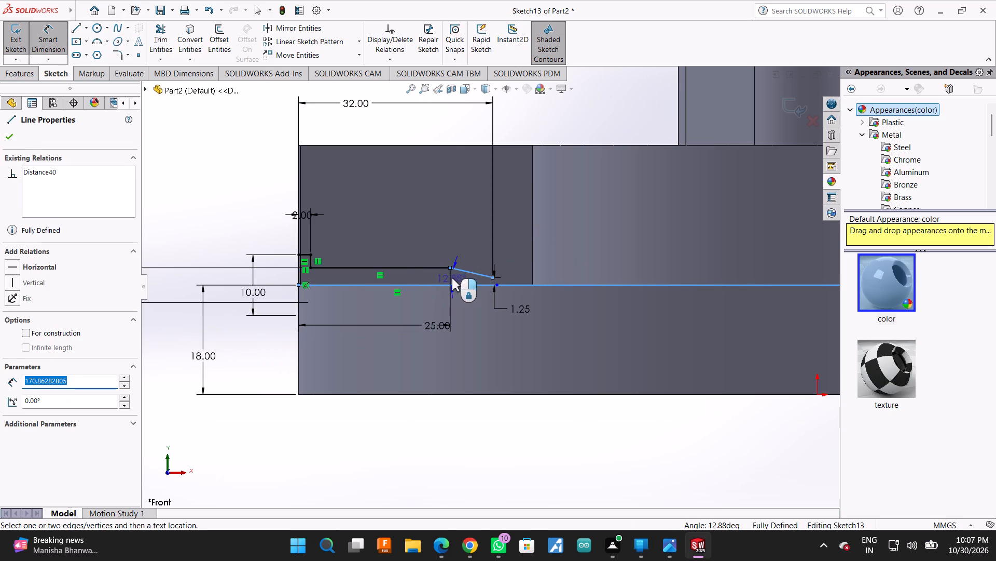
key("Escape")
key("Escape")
Draw a gently sloping line about 8 mm long inward from the inner end of the opposite side's 16 mm bore line.
scroll(502, 285, "up", 2)
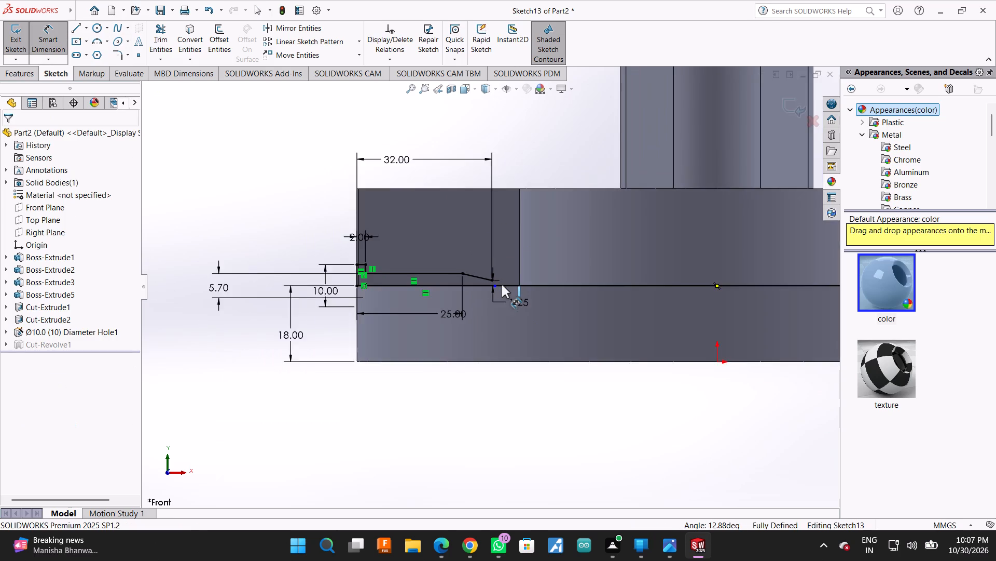
scroll(502, 285, "up", 3)
scroll(703, 268, "down", 1)
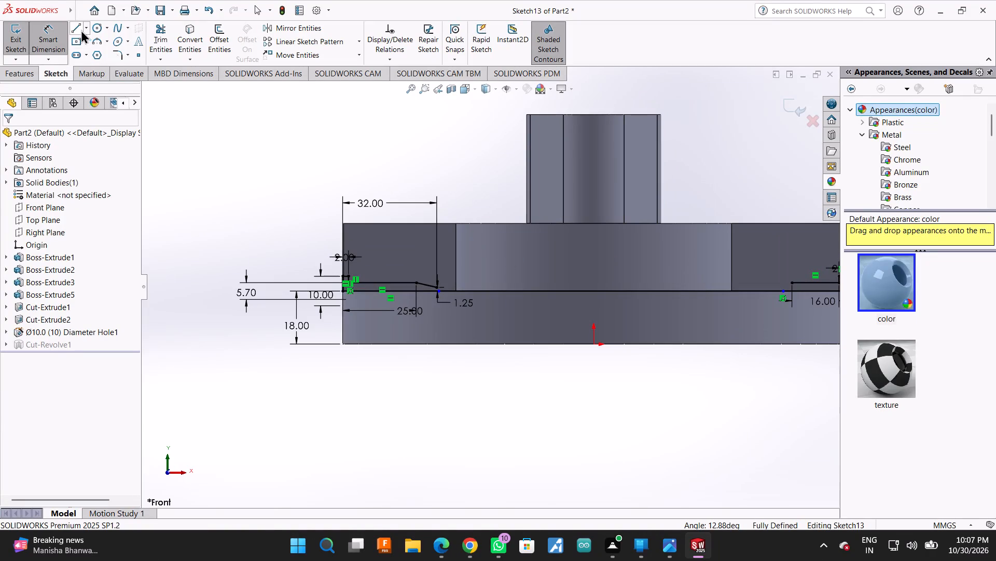
left_click(74, 29)
scroll(795, 281, "down", 3)
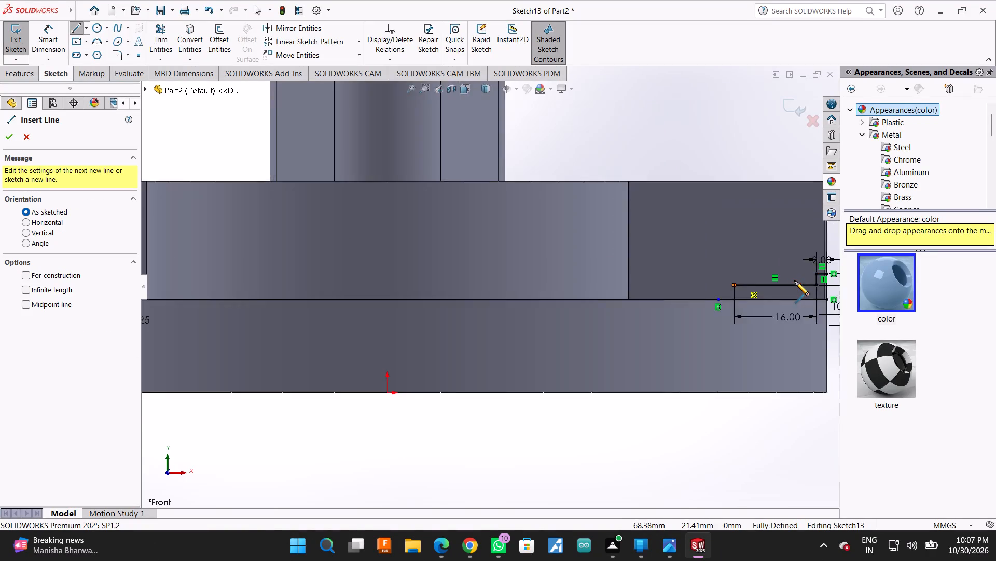
scroll(795, 281, "down", 3)
left_click(632, 290)
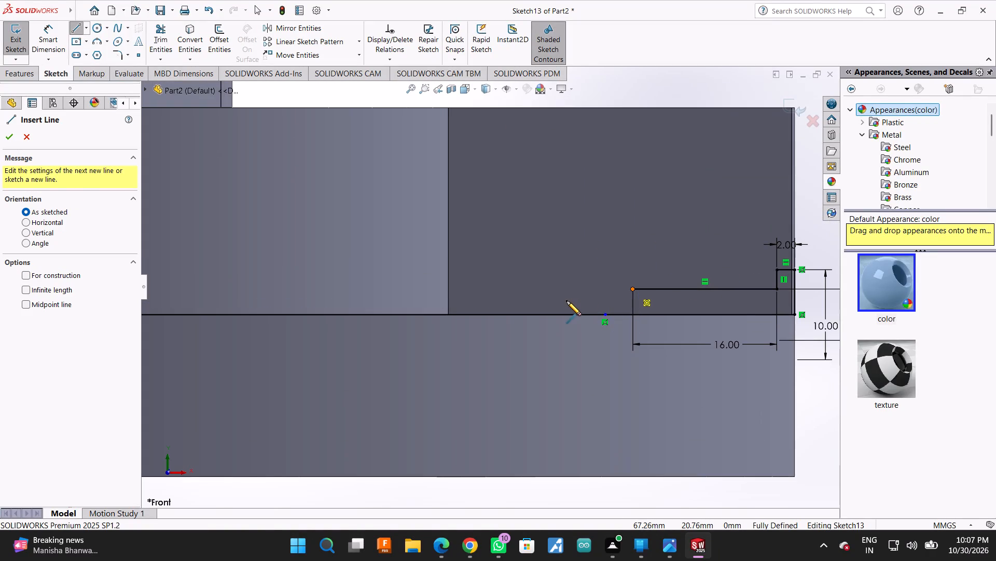
left_click(559, 303)
key("Escape")
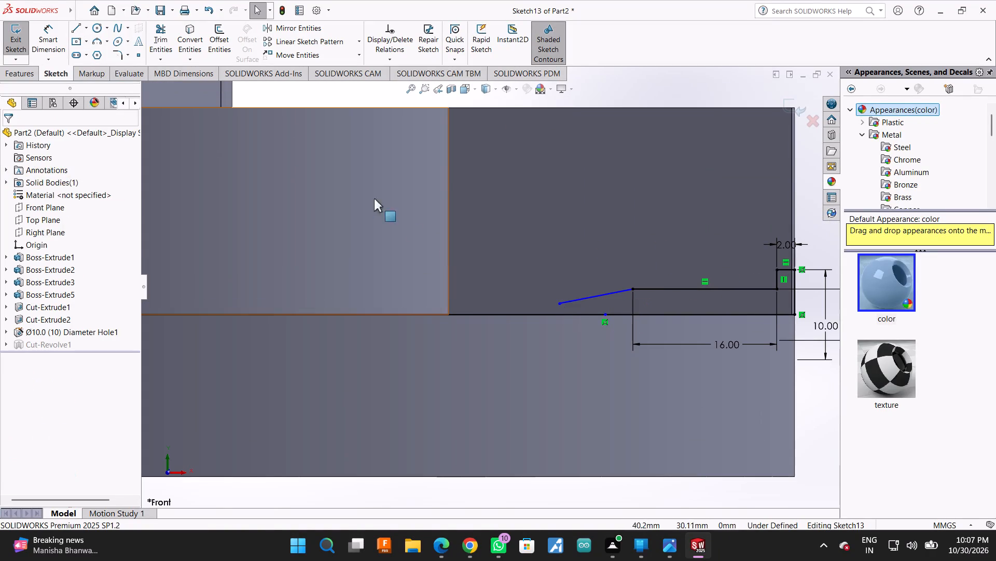
Dimension the horizontal distance from the opposite side's outer profile corner to the new sloped line's lower end as 32 mm.
left_click(45, 25)
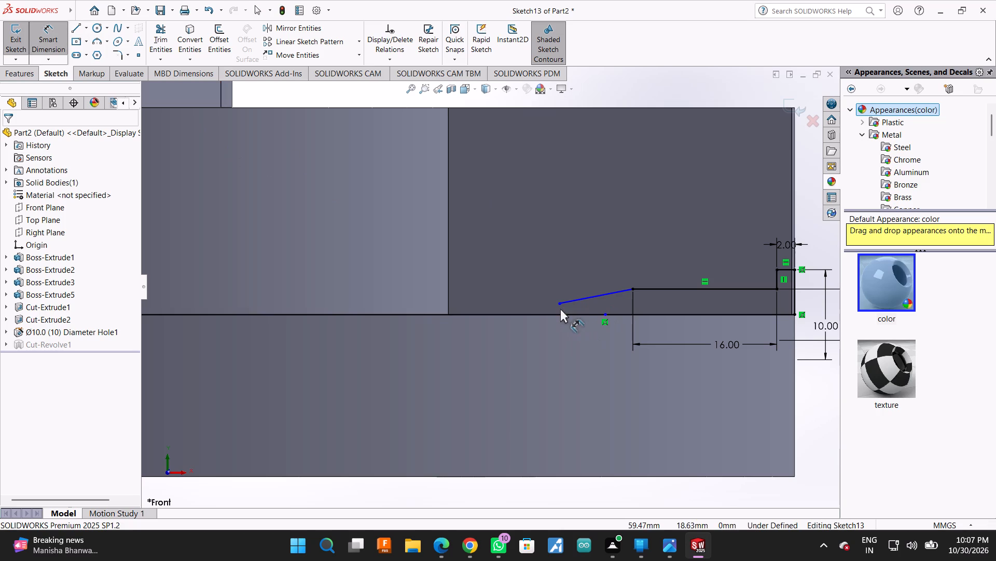
left_click(559, 303)
scroll(573, 317, "up", 2)
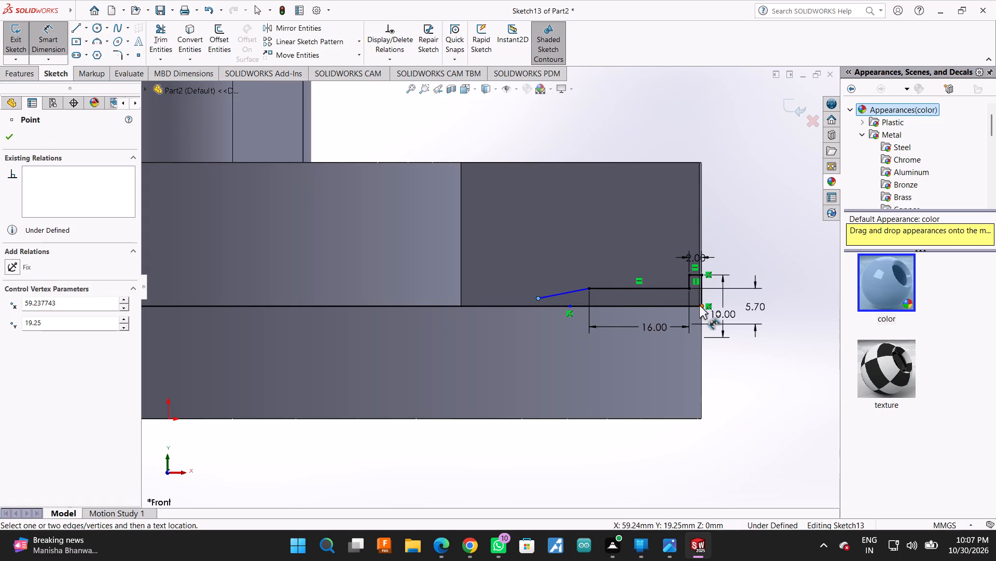
left_click(700, 305)
left_click(661, 204)
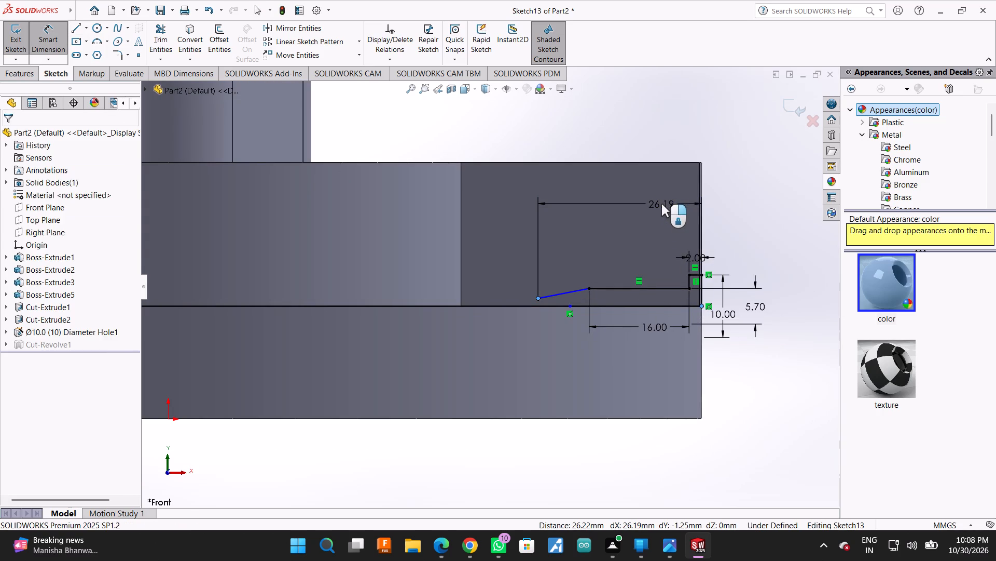
type("32")
key("Return")
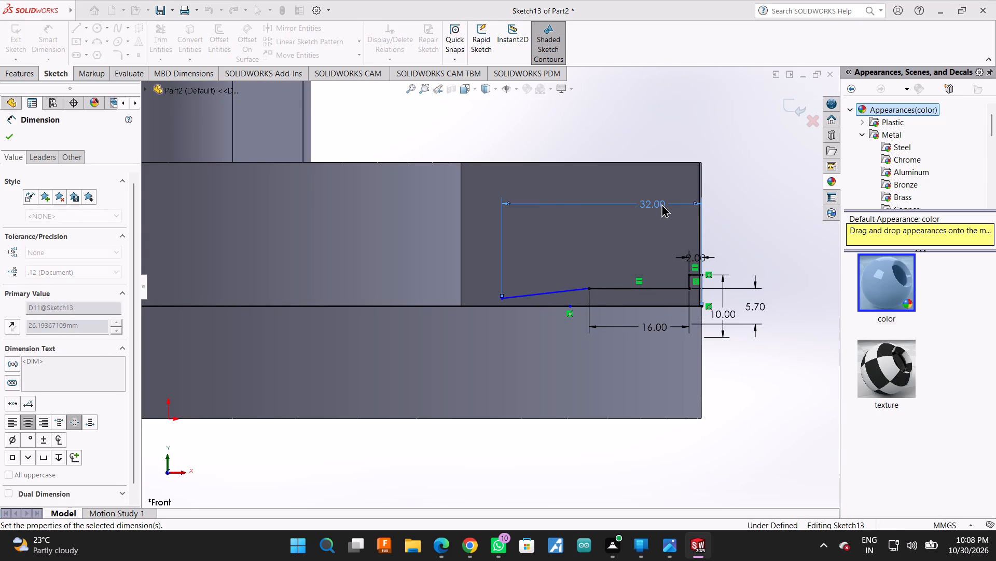
left_click(4, 141)
Set the length of the opposite side's 16 mm bore line to 25 mm.
scroll(711, 290, "up", 6)
scroll(310, 302, "down", 2)
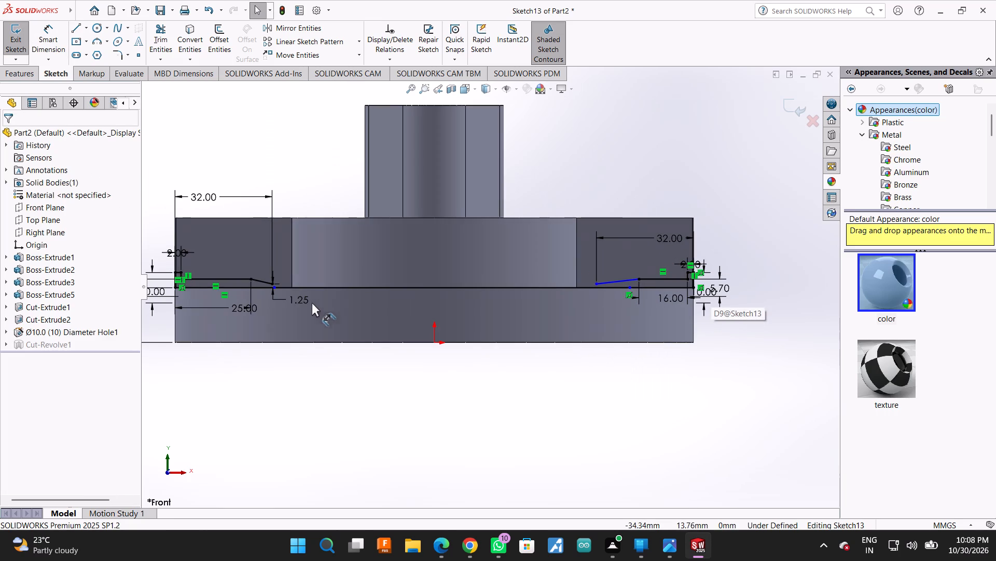
left_click(667, 277)
key("Escape")
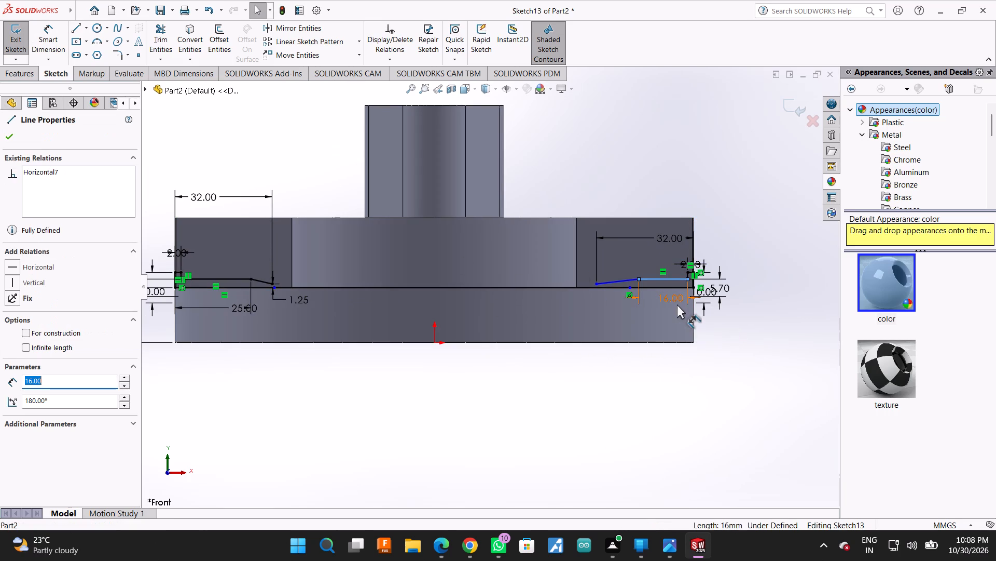
left_click(673, 302)
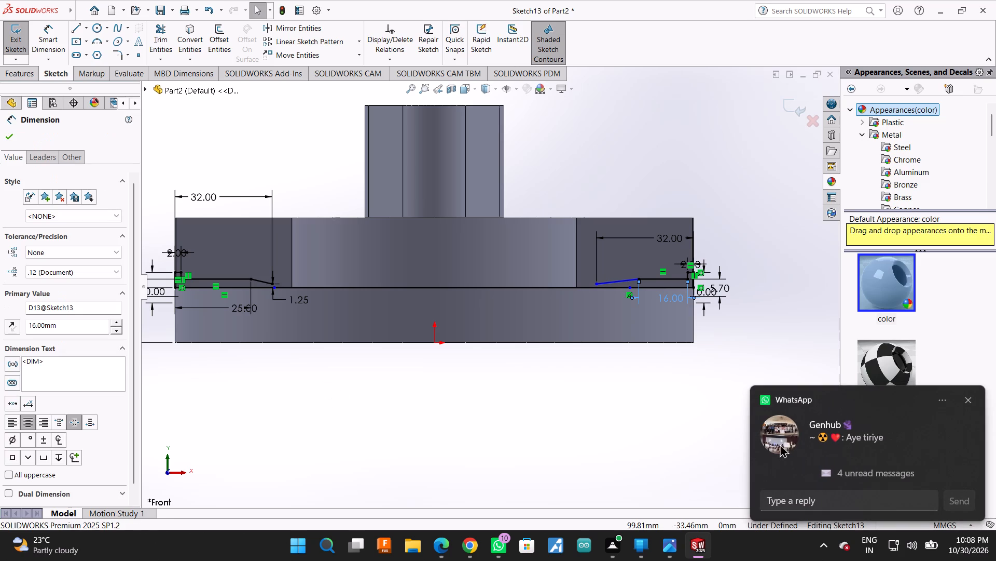
left_click(966, 396)
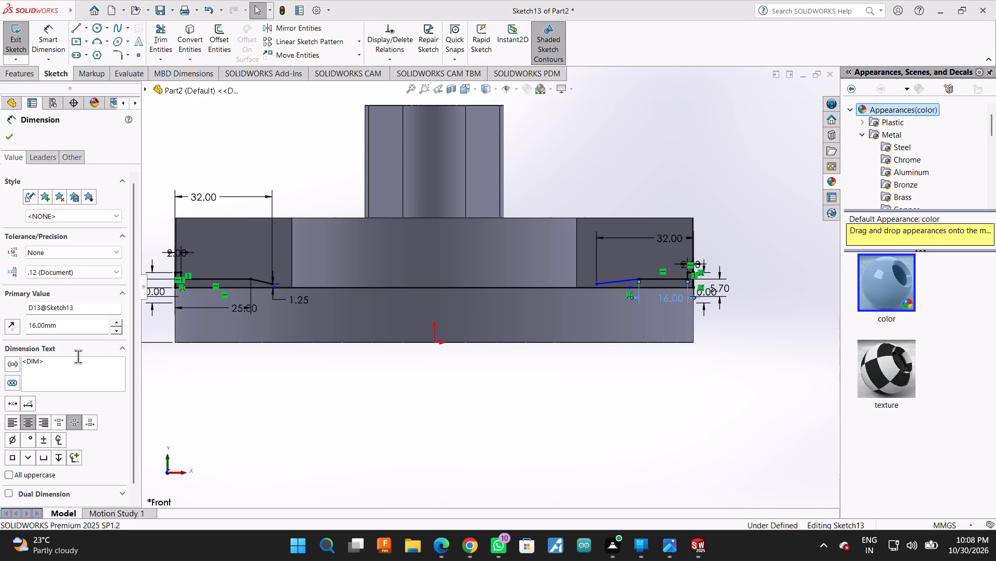
double_click(76, 328)
type("25")
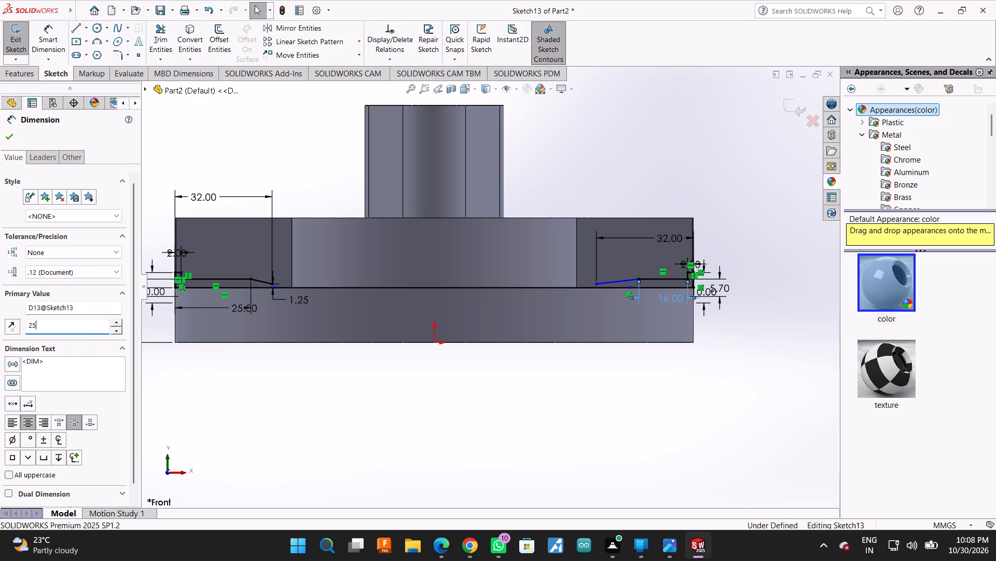
key("Return")
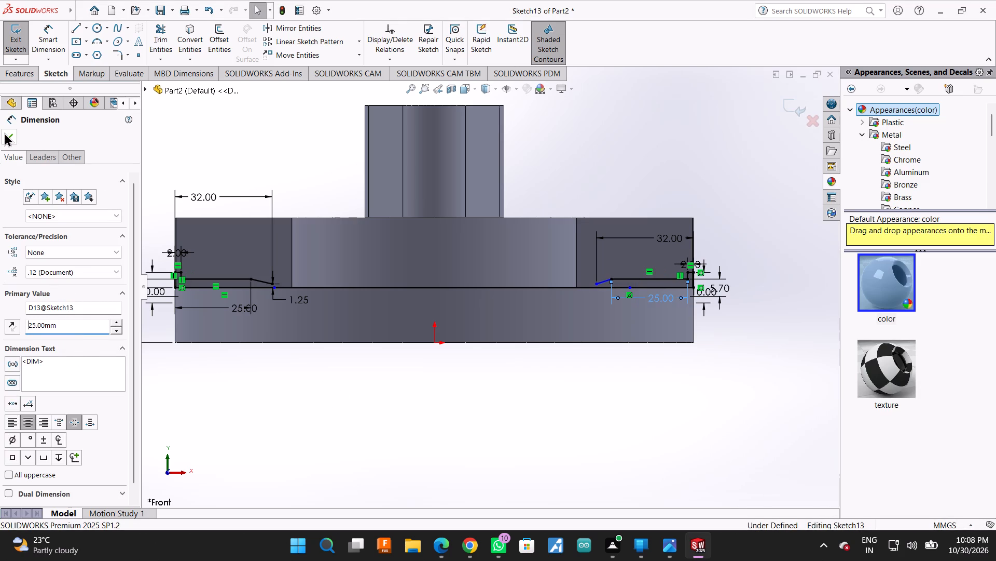
left_click(4, 132)
scroll(641, 266, "down", 3)
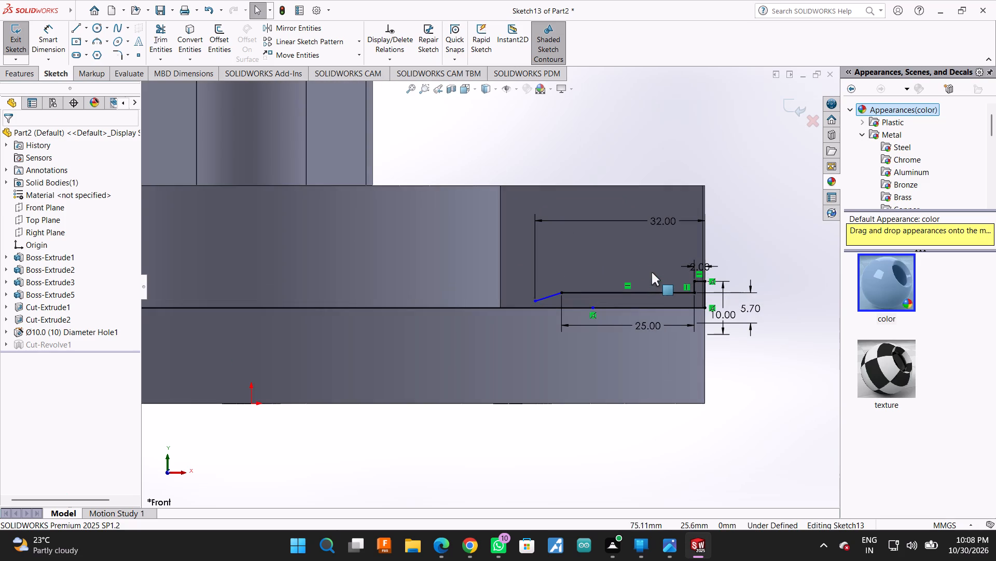
scroll(539, 333, "up", 2)
scroll(438, 362, "up", 3)
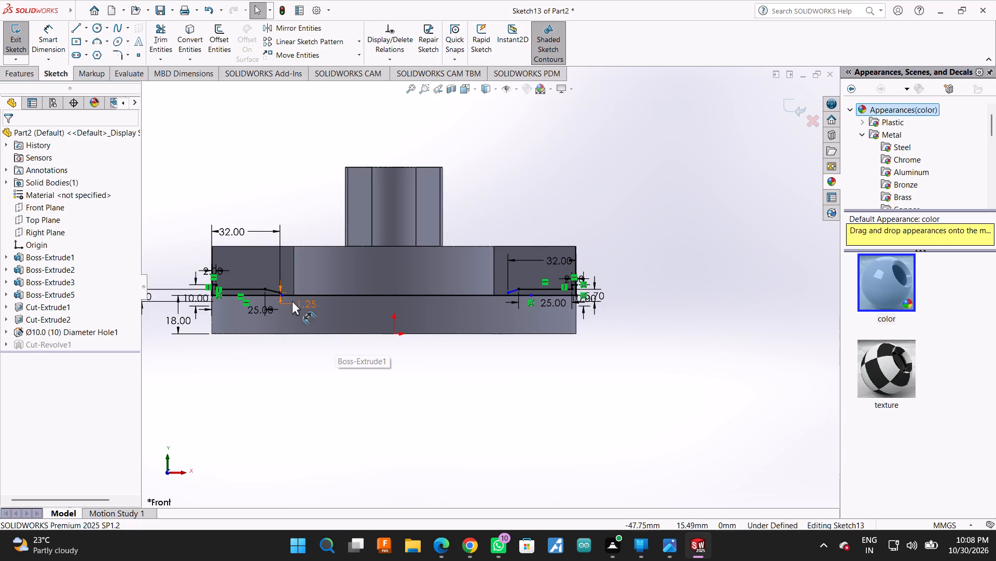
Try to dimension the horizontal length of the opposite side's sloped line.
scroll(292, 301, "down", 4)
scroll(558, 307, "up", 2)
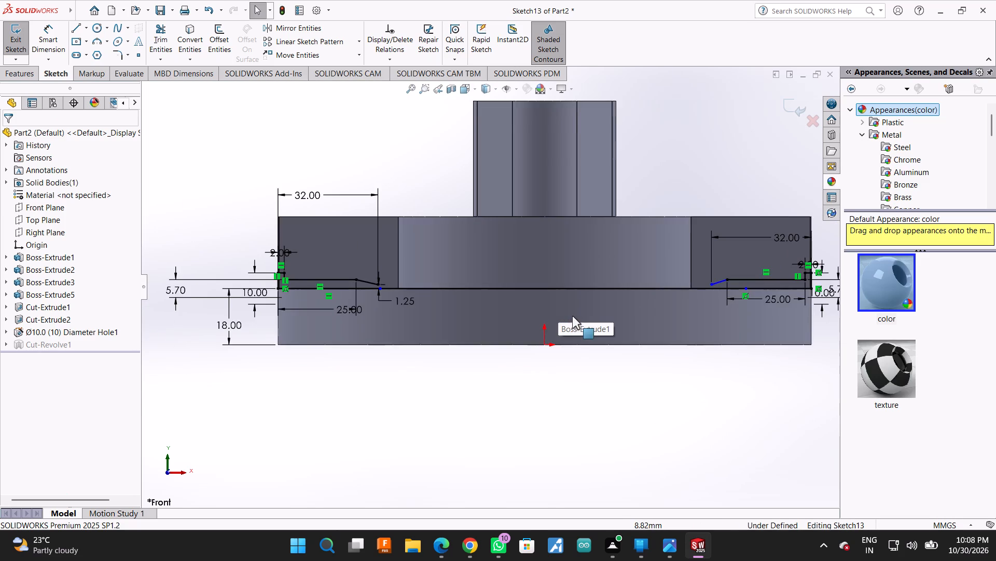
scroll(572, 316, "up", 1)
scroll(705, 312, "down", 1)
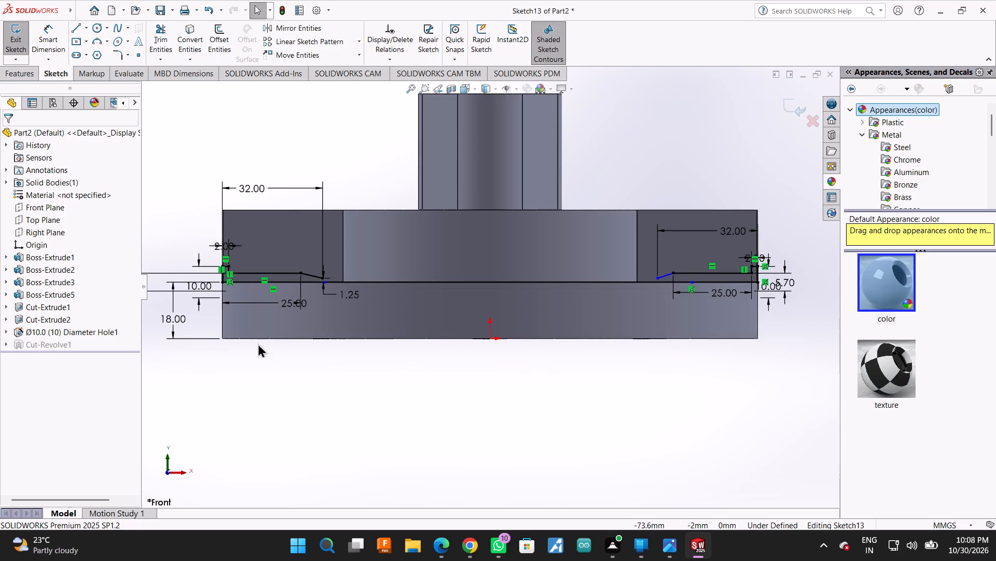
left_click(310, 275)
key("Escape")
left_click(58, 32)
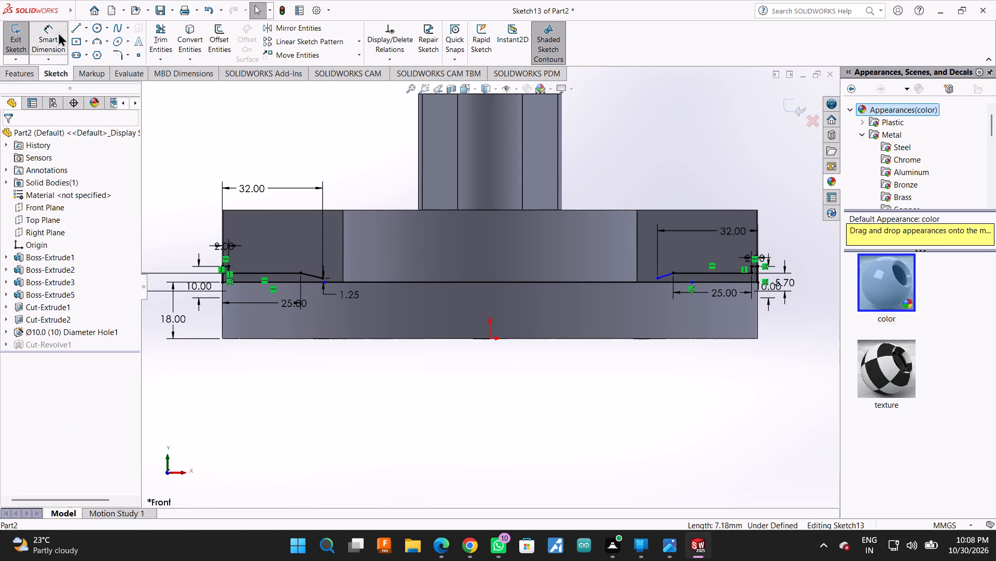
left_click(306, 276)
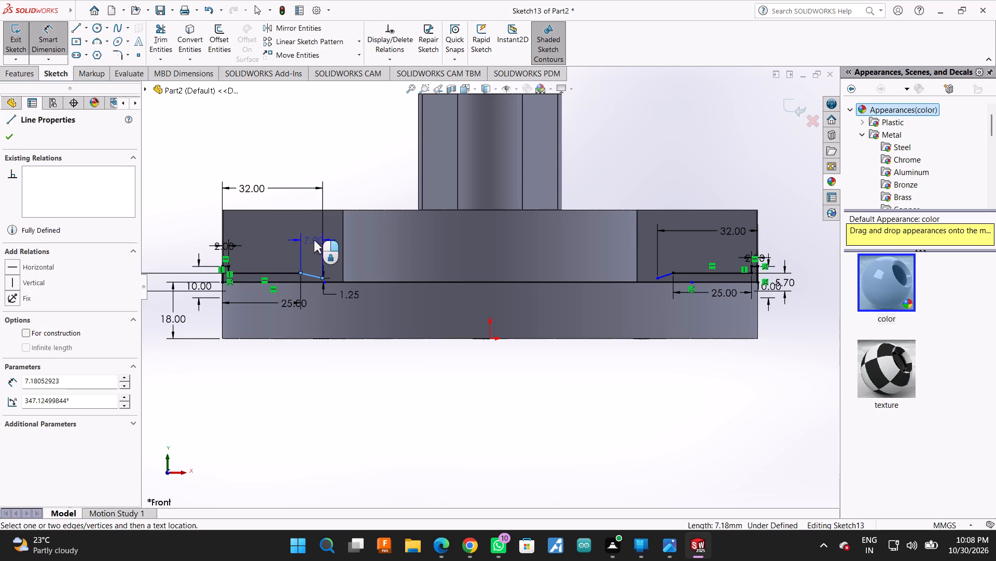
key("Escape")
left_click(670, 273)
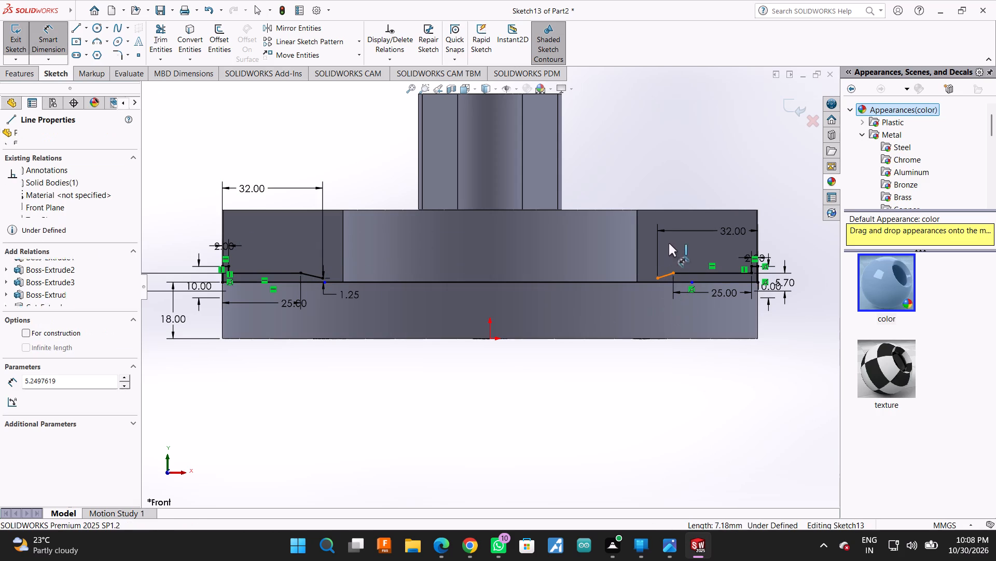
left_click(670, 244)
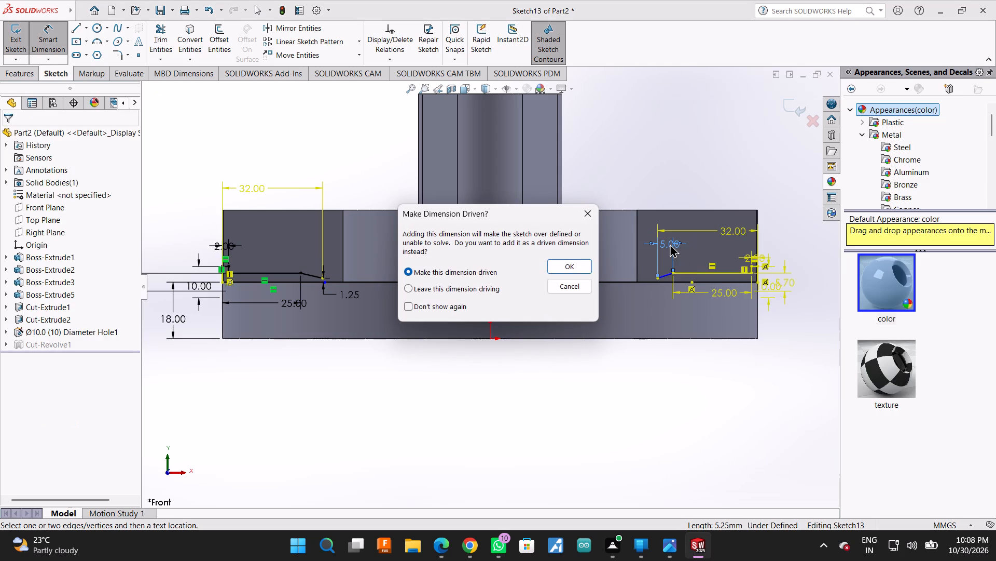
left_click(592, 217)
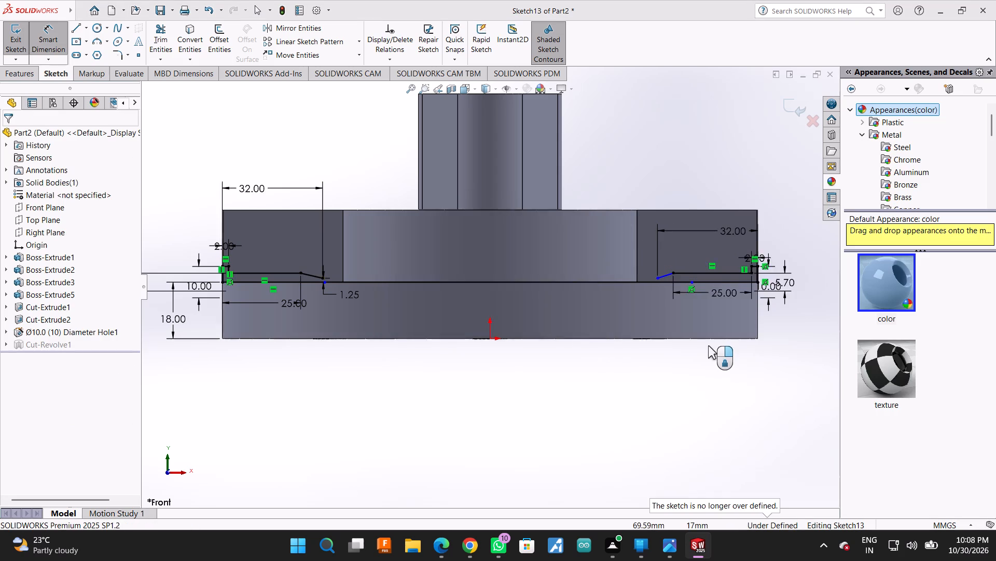
Delete the 32 mm horizontal dimension from the opposite side's sloped line.
scroll(708, 345, "down", 3)
scroll(751, 0, "down", 2)
scroll(540, 177, "down", 3)
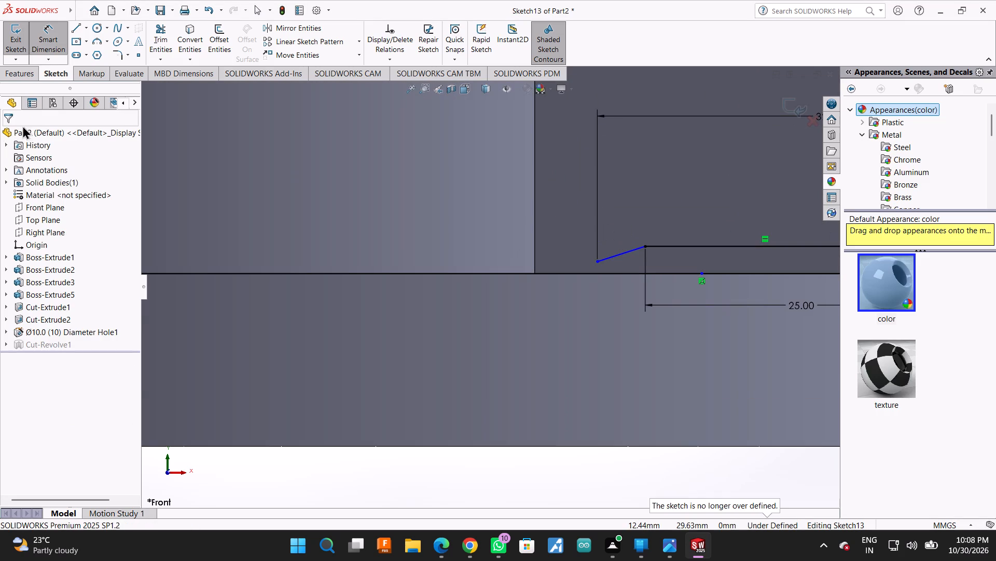
left_click(671, 115)
right_click(671, 115)
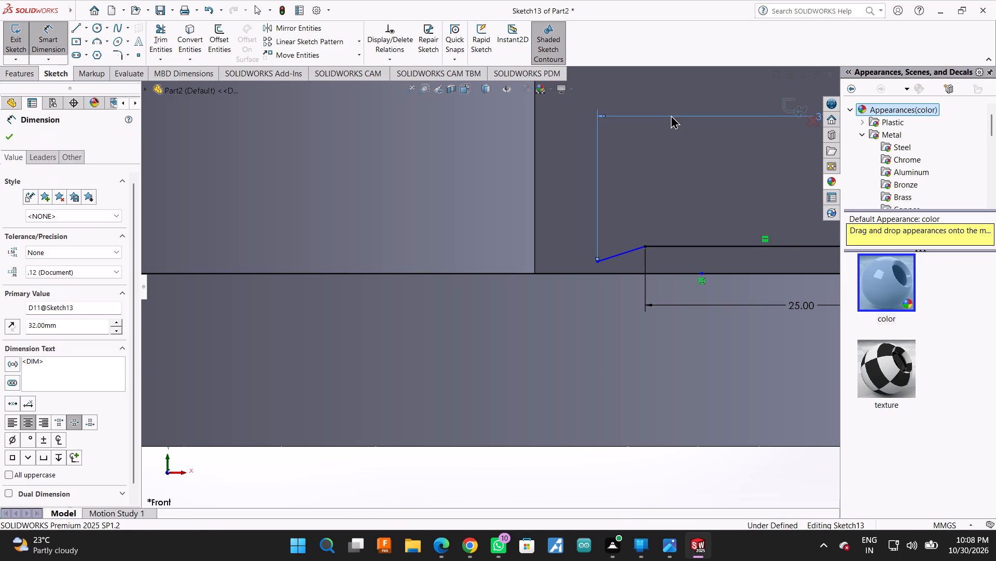
left_click(619, 153)
key("Escape")
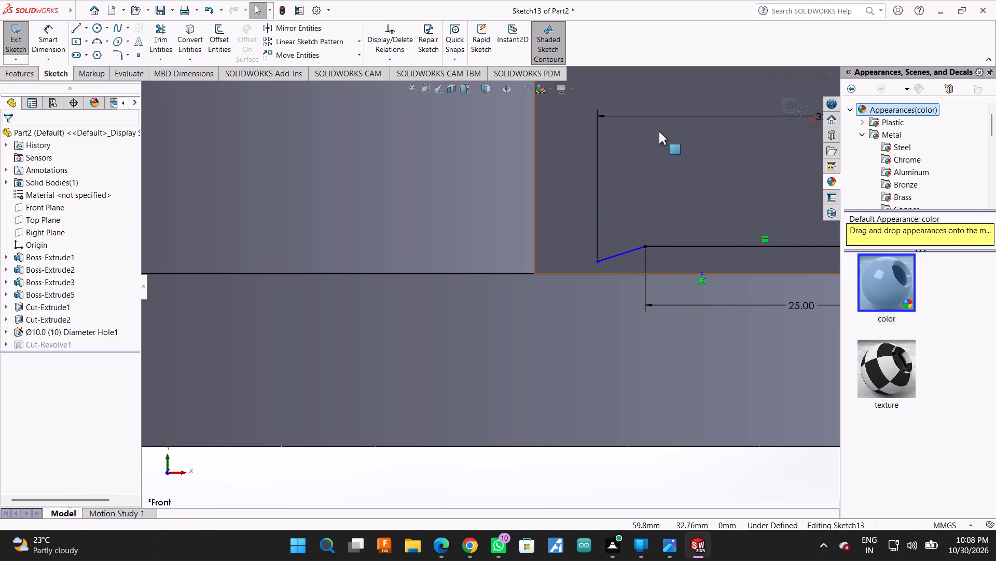
right_click(663, 114)
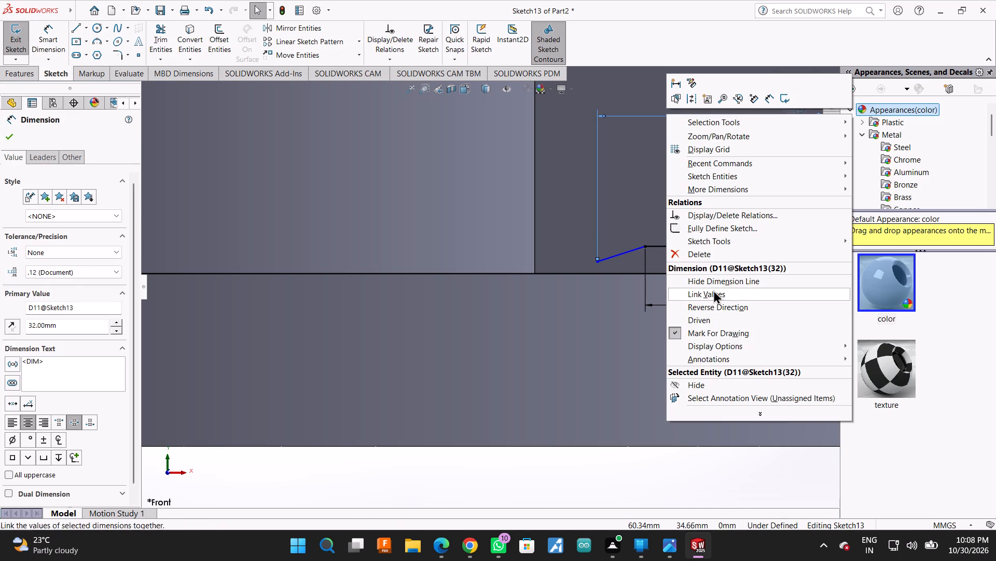
left_click(711, 254)
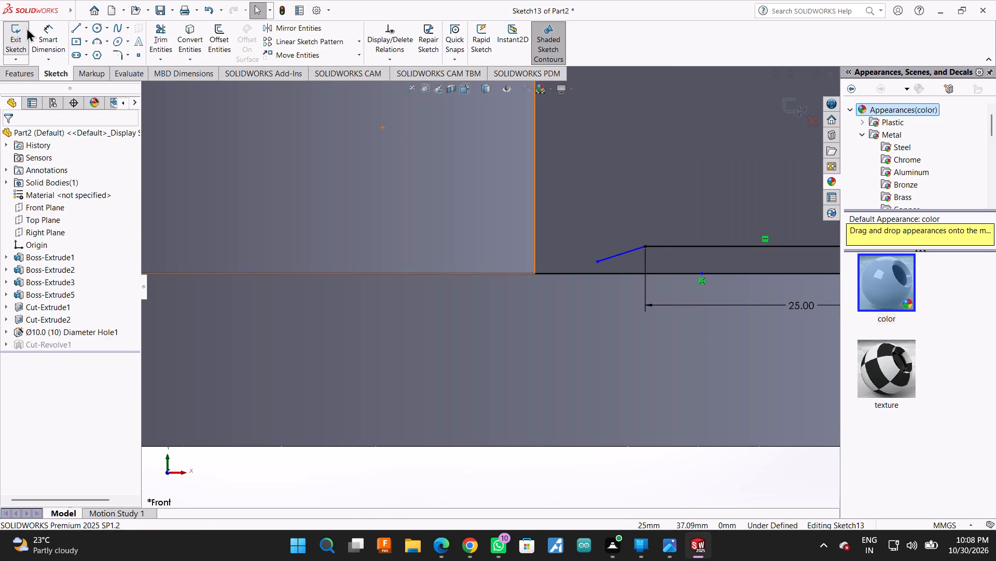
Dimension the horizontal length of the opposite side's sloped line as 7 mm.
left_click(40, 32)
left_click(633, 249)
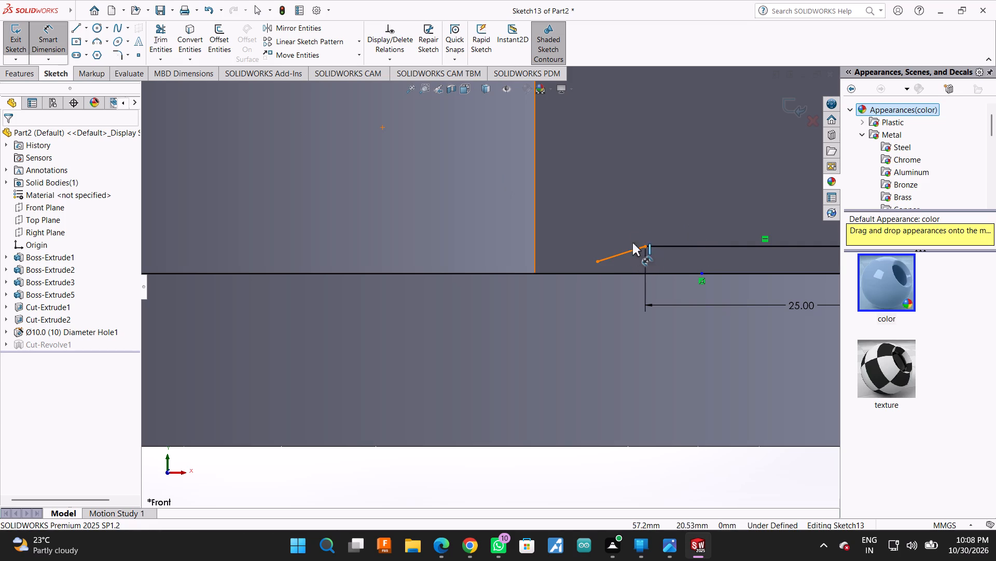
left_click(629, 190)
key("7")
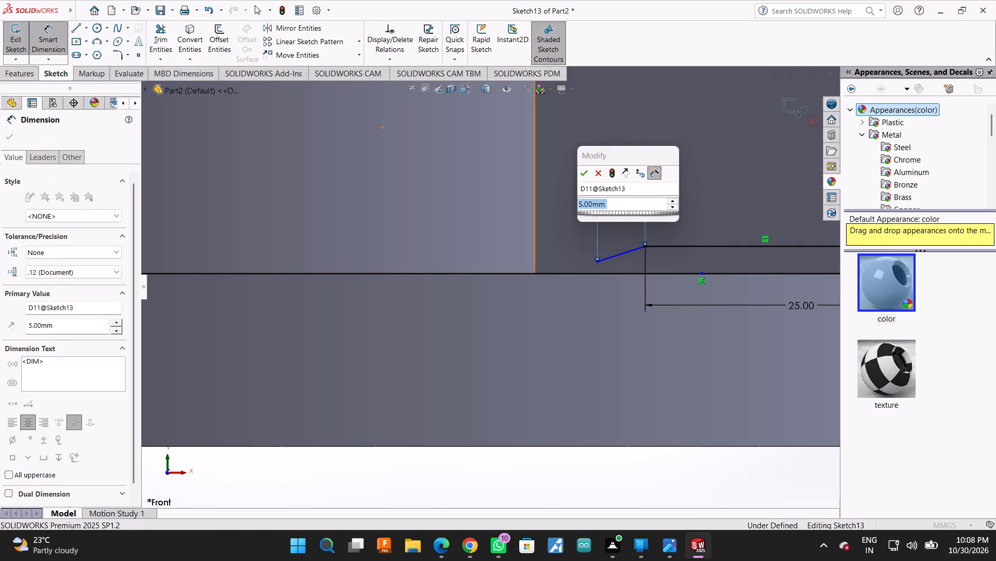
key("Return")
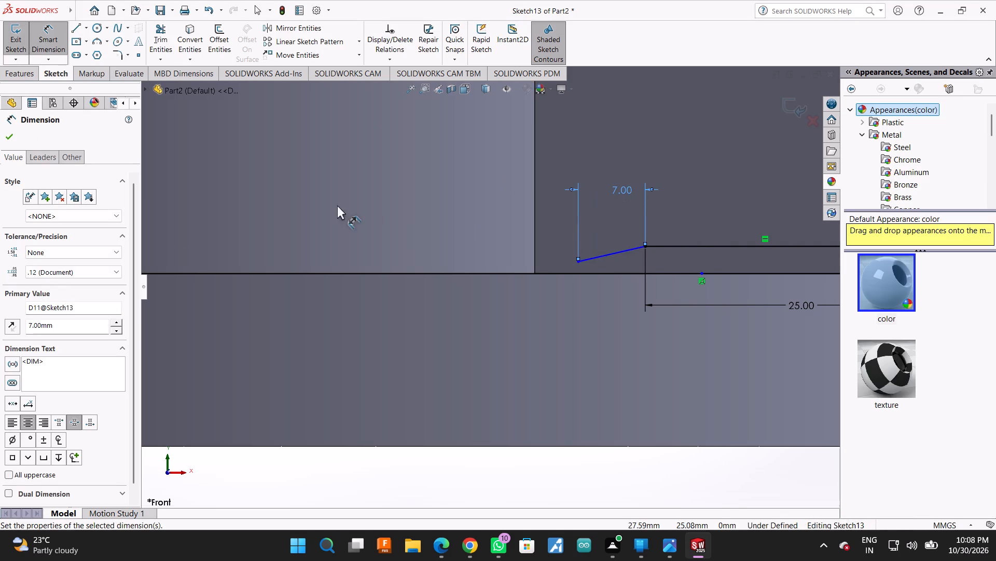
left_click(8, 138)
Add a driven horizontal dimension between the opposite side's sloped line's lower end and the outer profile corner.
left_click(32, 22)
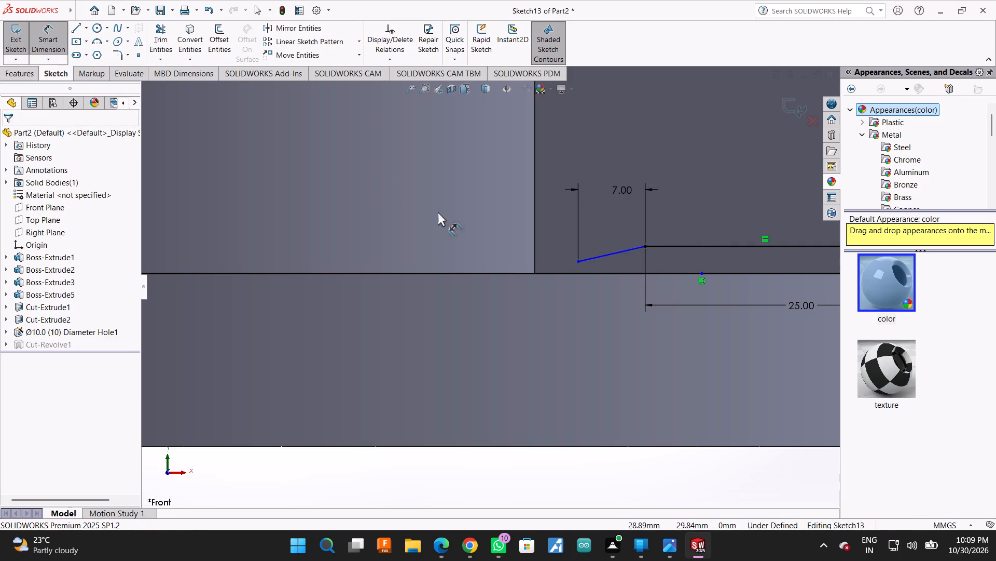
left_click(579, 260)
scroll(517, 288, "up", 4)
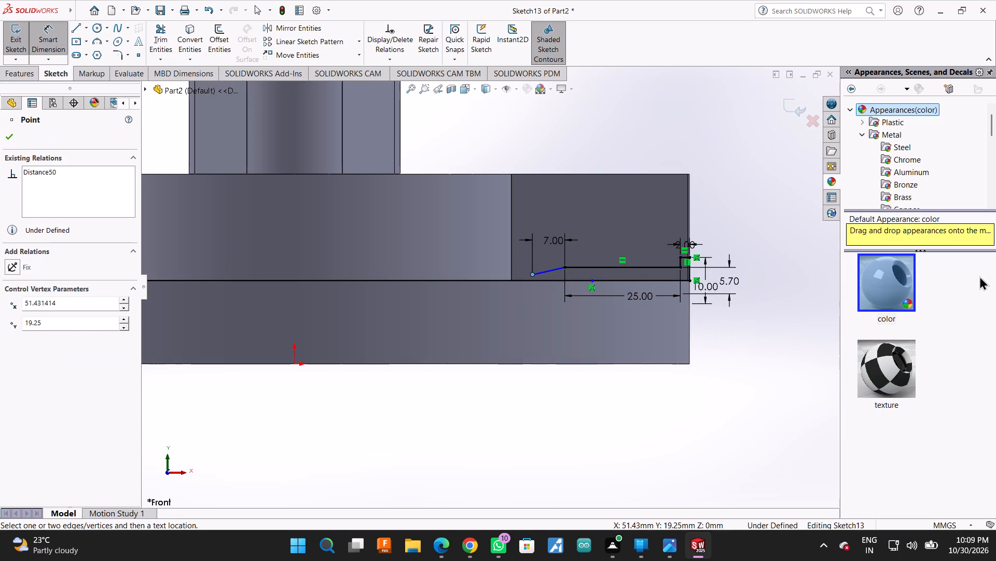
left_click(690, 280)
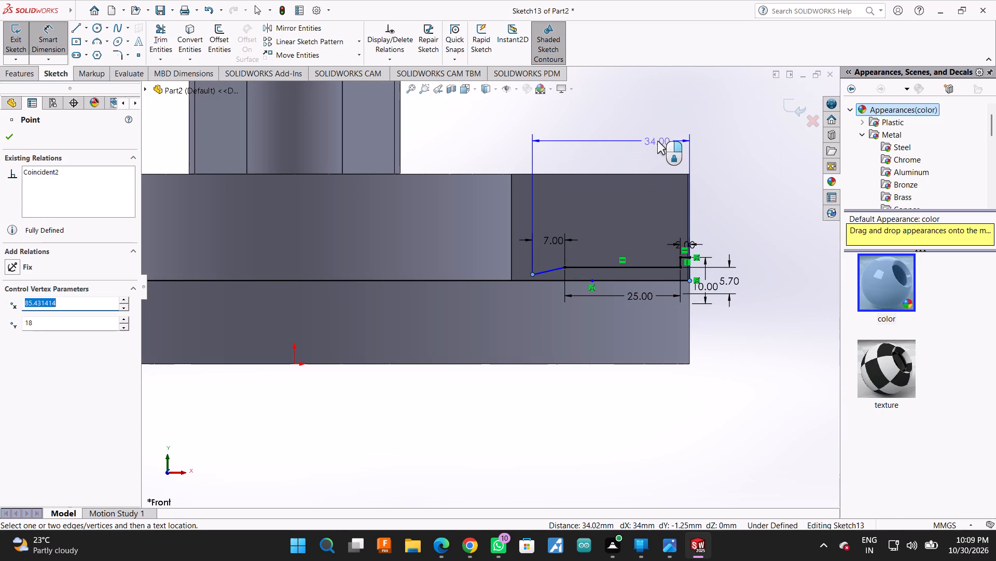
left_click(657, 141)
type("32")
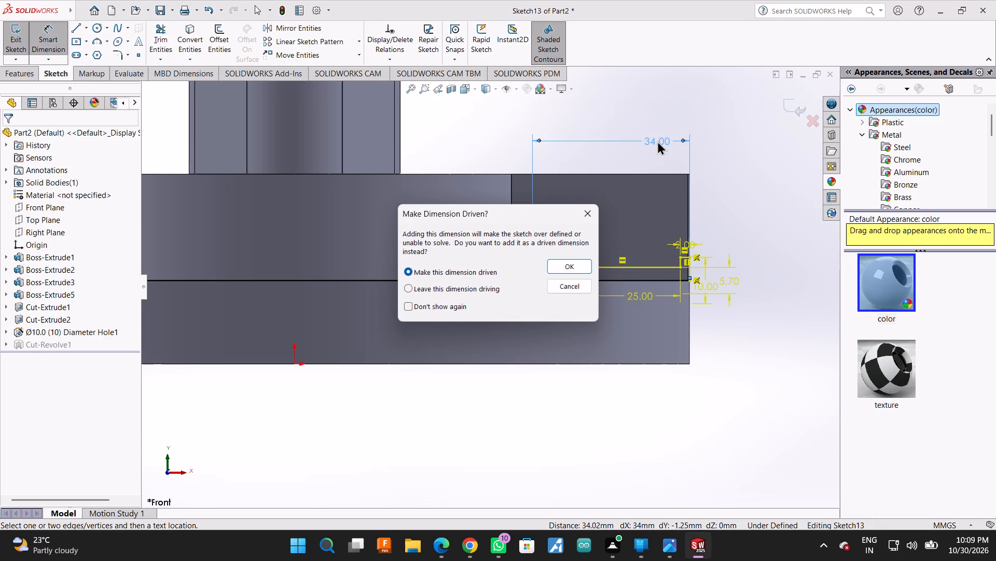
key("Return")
Compare the profile's dimensions and step geometry at both ends of the revolved cut sketch.
scroll(711, 289, "down", 1)
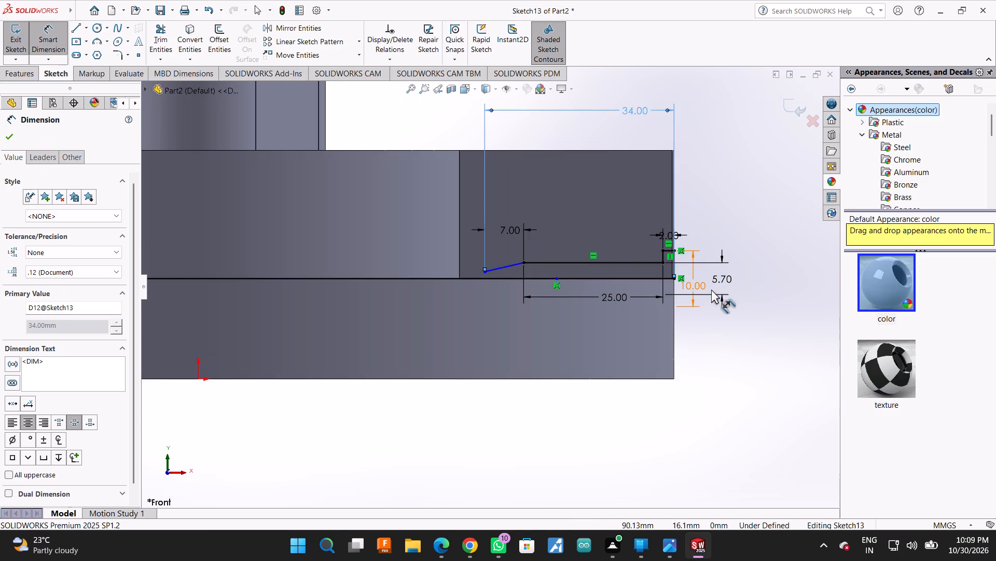
scroll(676, 283, "down", 5)
scroll(620, 268, "down", 6)
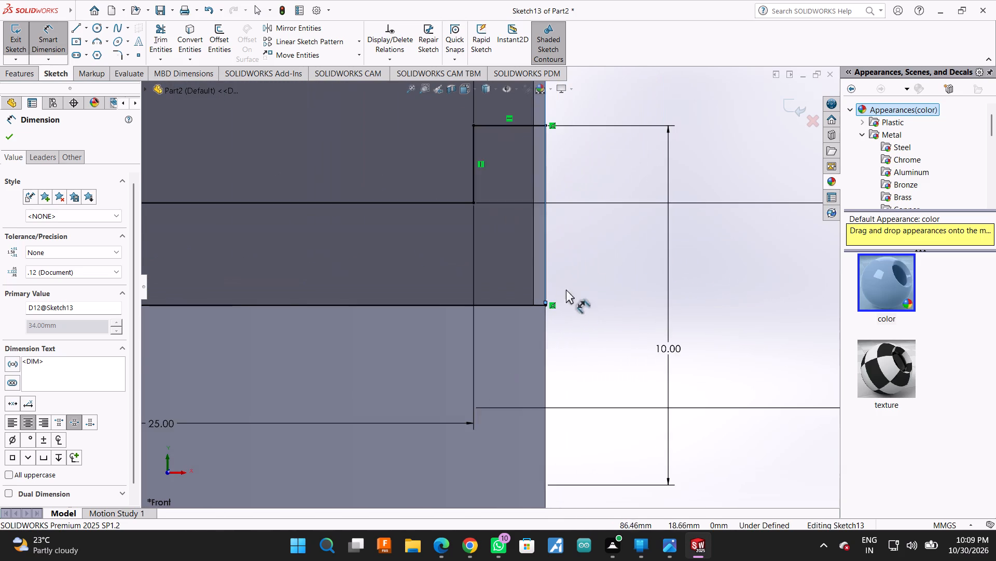
scroll(528, 313, "up", 12)
scroll(494, 316, "down", 2)
scroll(494, 316, "up", 3)
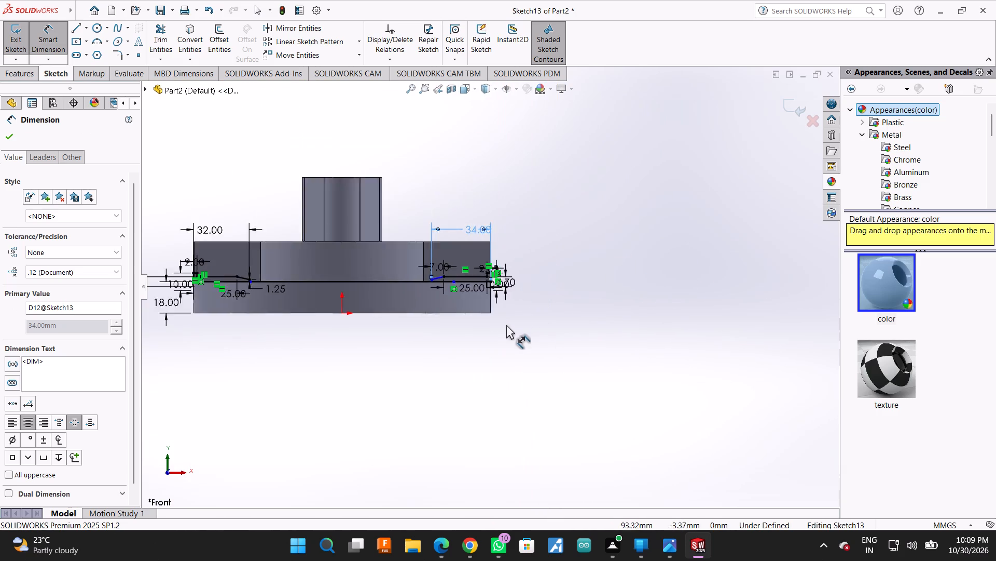
scroll(506, 325, "up", 3)
scroll(245, 321, "down", 4)
scroll(312, 282, "down", 2)
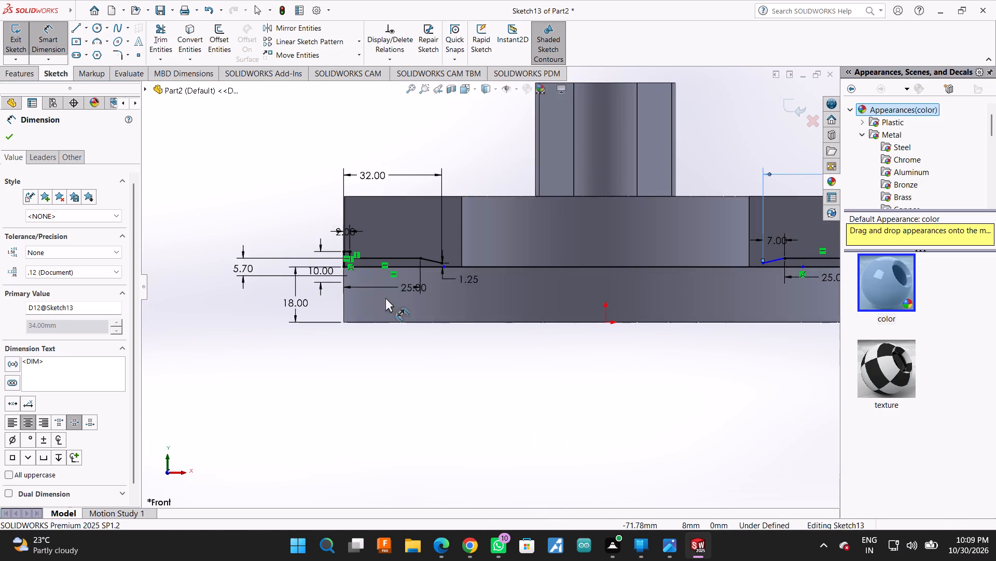
scroll(385, 298, "down", 2)
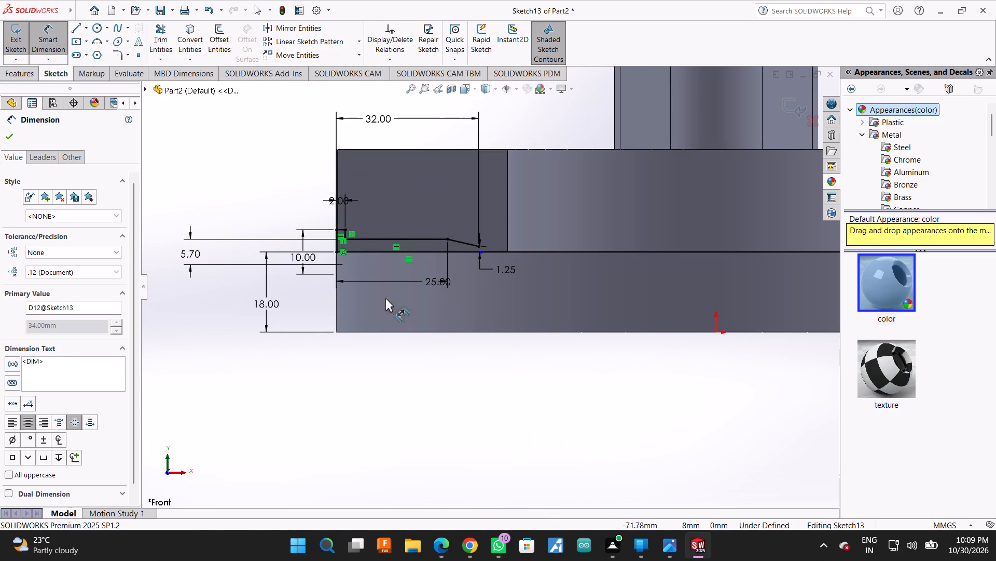
scroll(385, 298, "down", 8)
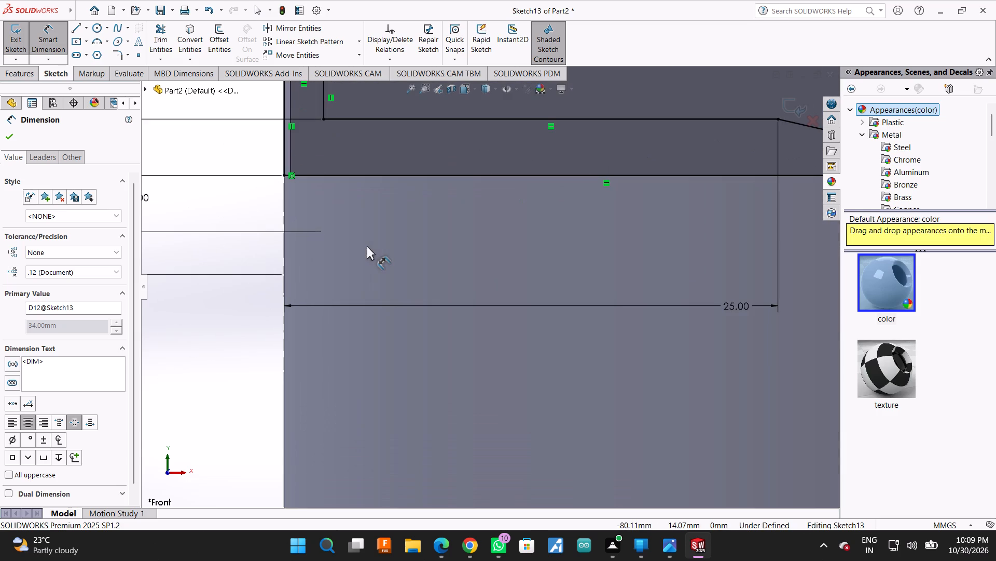
scroll(367, 246, "up", 4)
scroll(653, 229, "up", 3)
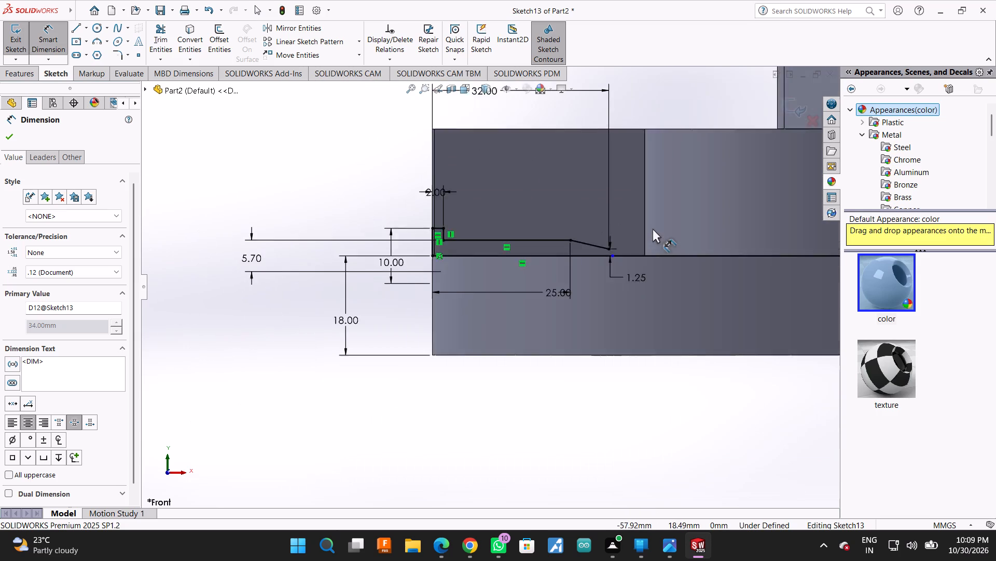
scroll(653, 229, "up", 4)
scroll(802, 278, "down", 6)
scroll(593, 284, "down", 2)
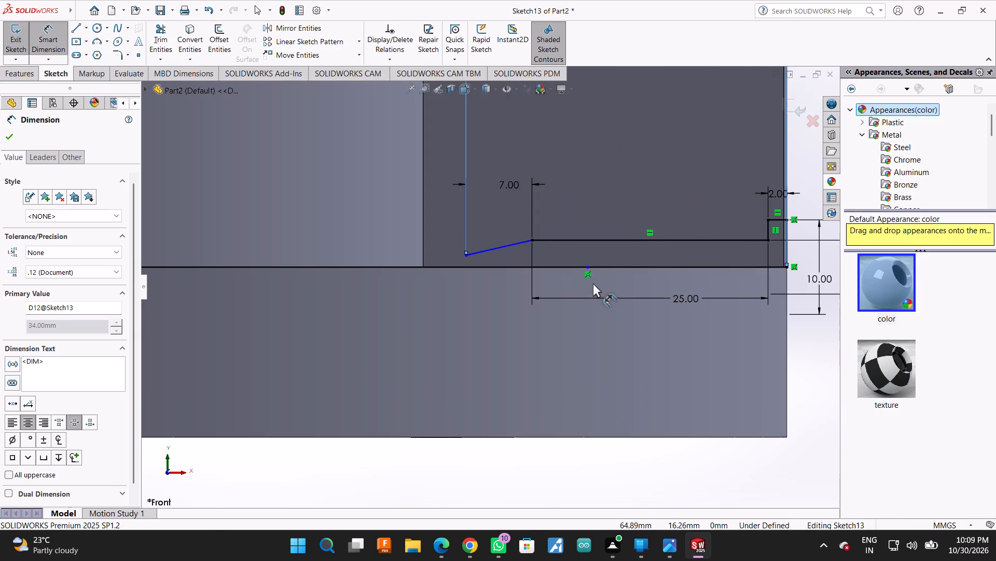
scroll(567, 281, "up", 1)
scroll(567, 281, "down", 1)
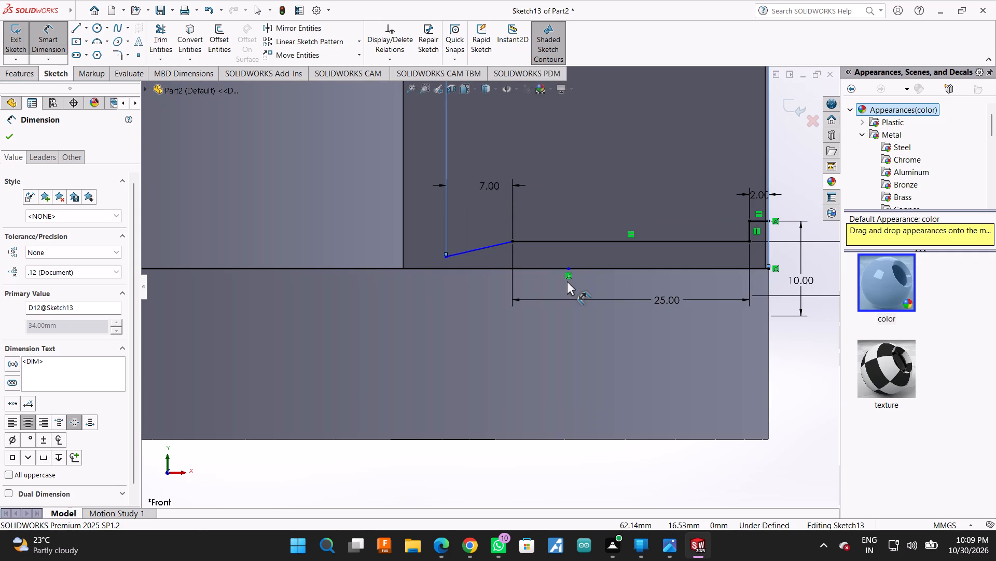
scroll(567, 281, "up", 1)
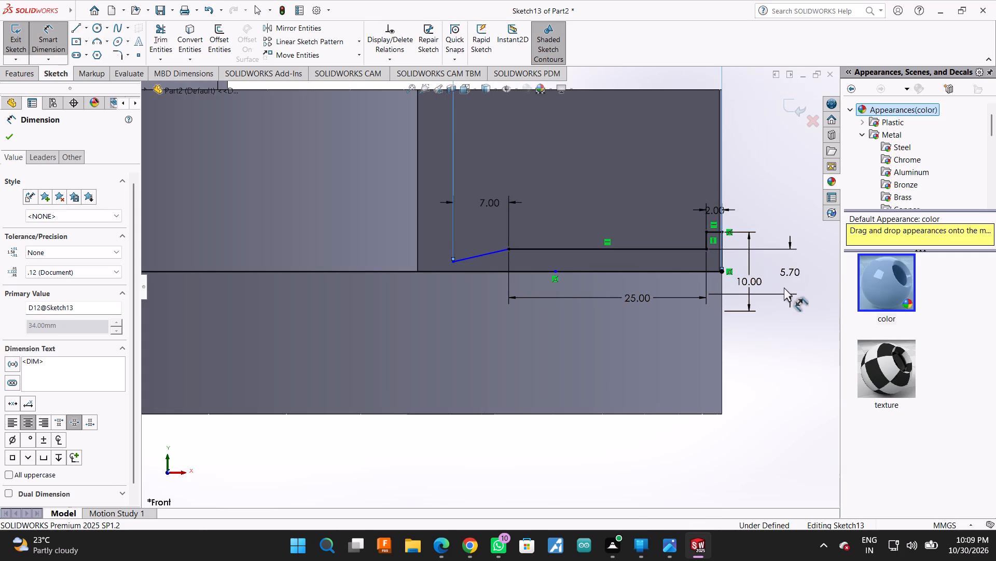
key("Escape")
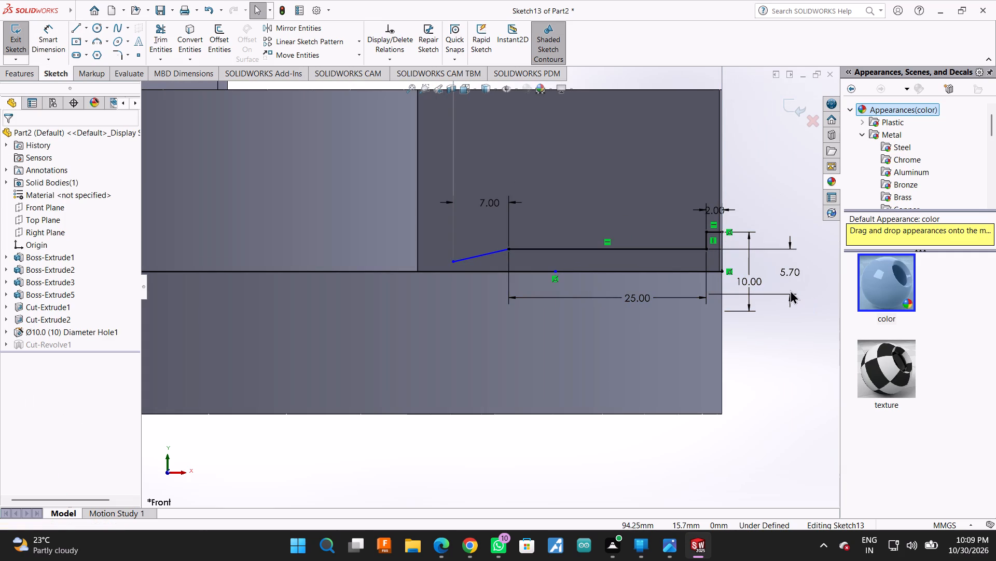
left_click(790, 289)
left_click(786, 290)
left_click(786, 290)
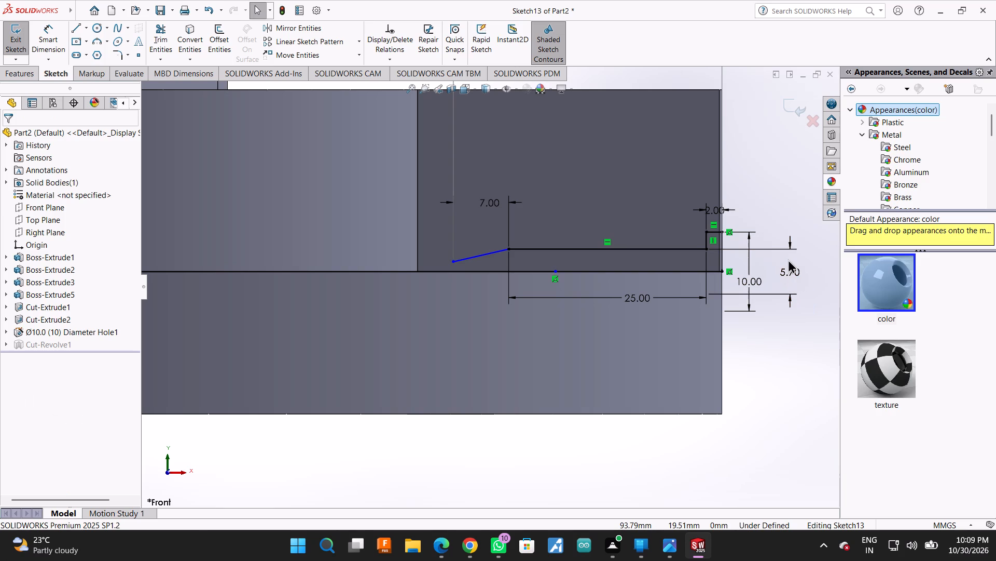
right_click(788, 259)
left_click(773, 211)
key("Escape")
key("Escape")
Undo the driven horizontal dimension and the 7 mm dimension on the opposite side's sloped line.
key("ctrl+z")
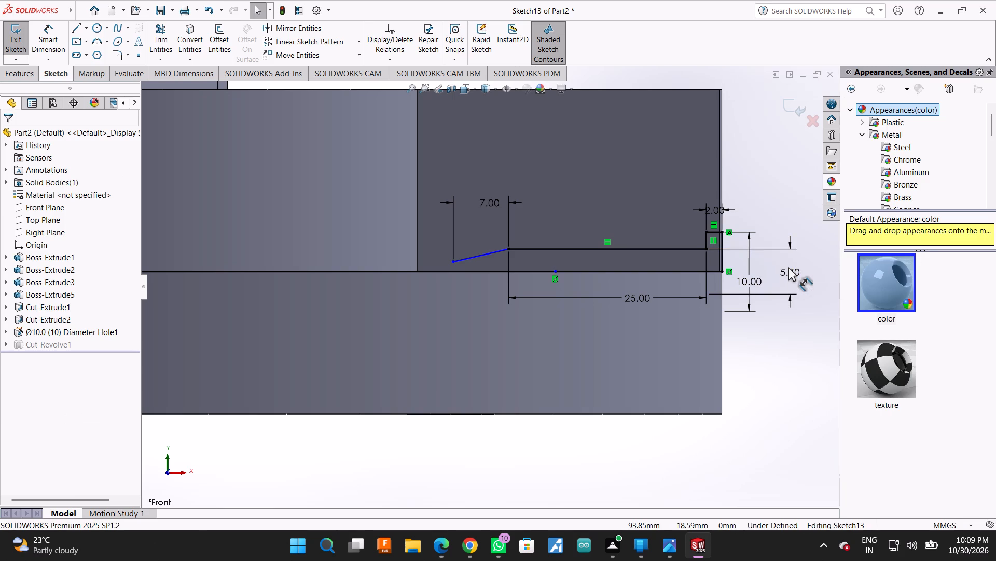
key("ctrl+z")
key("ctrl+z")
Delete the 5.70 mm vertical dimension of the opposite side's bore line.
right_click(780, 275)
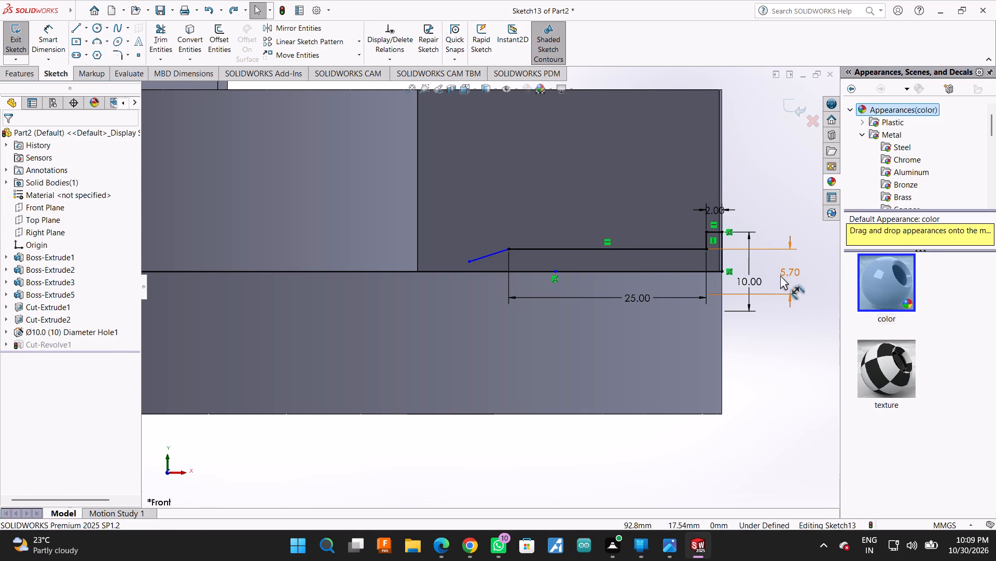
left_click(823, 408)
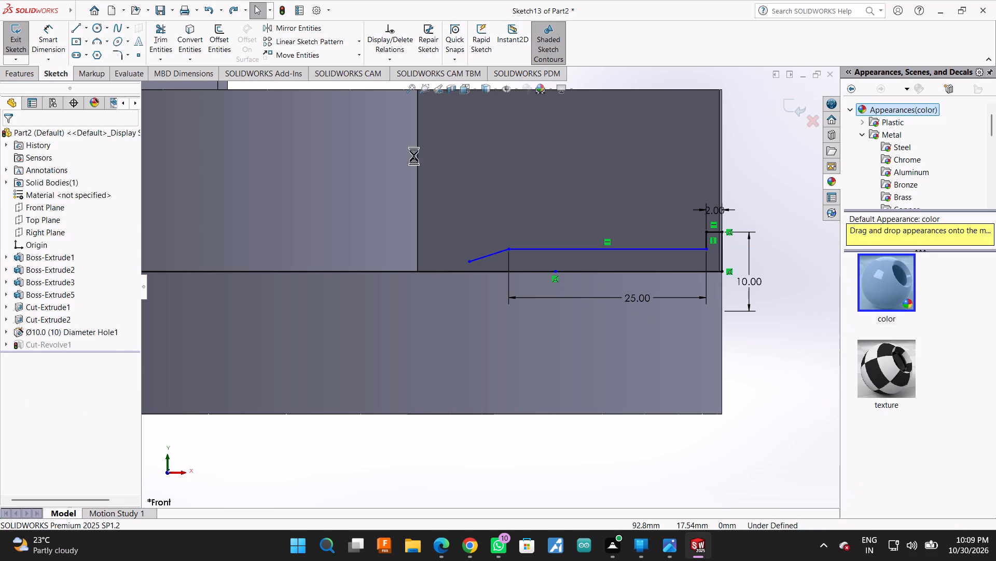
Add a 32 mm horizontal dimension from the lower end of the opposite side's sloped line to the profile's outer vertical line.
left_click(41, 24)
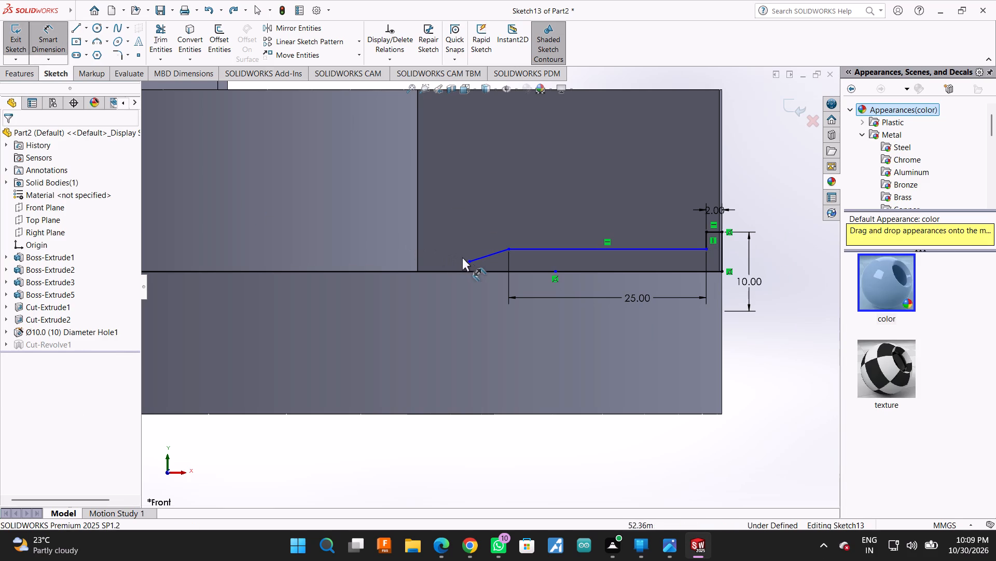
left_click(469, 263)
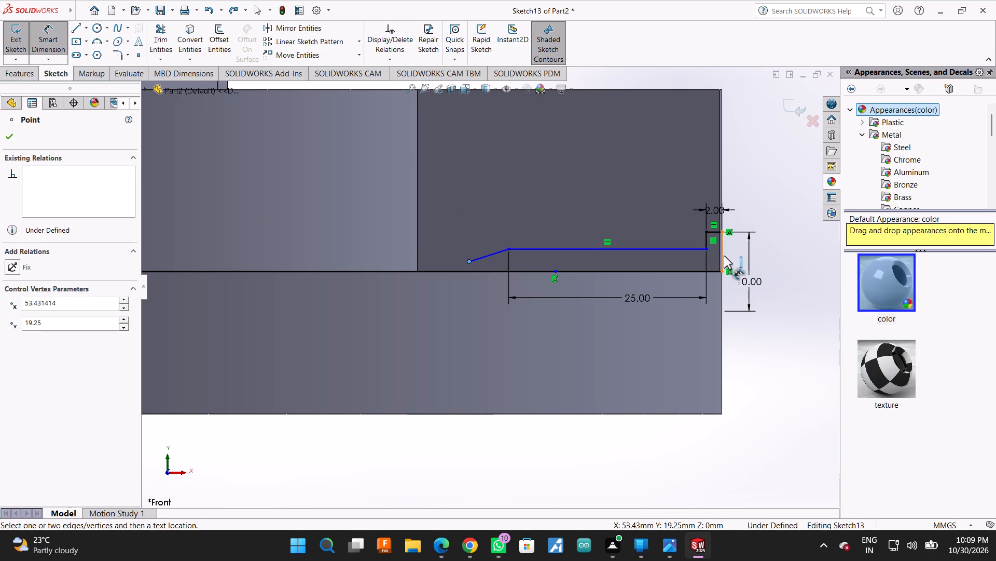
left_click(724, 256)
left_click(635, 125)
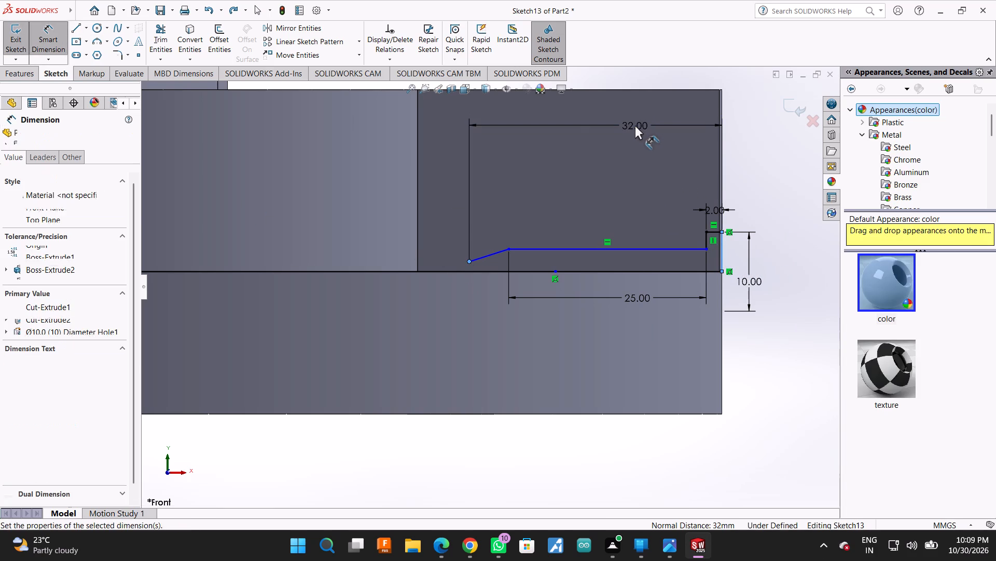
left_click(590, 112)
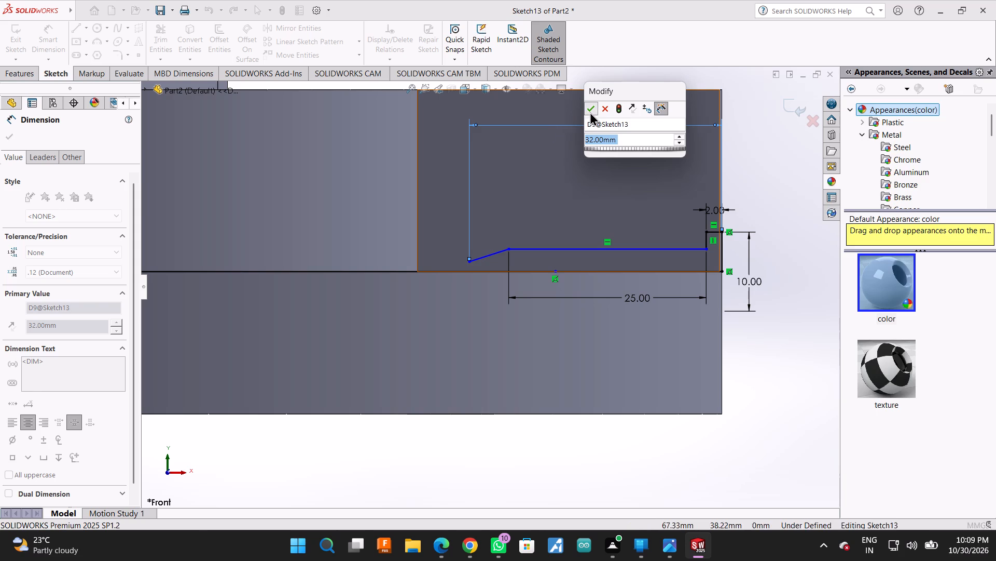
scroll(618, 215, "up", 3)
left_click(8, 139)
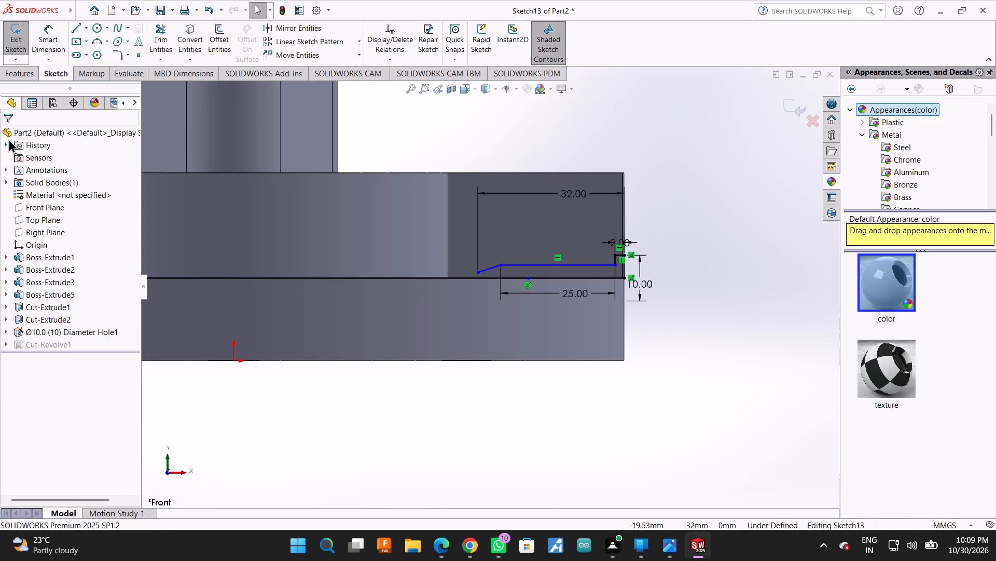
Add a 1.25 mm vertical dimension between the lower end of the opposite side's sloped line and the axis line.
scroll(415, 288, "up", 1)
scroll(461, 266, "down", 2)
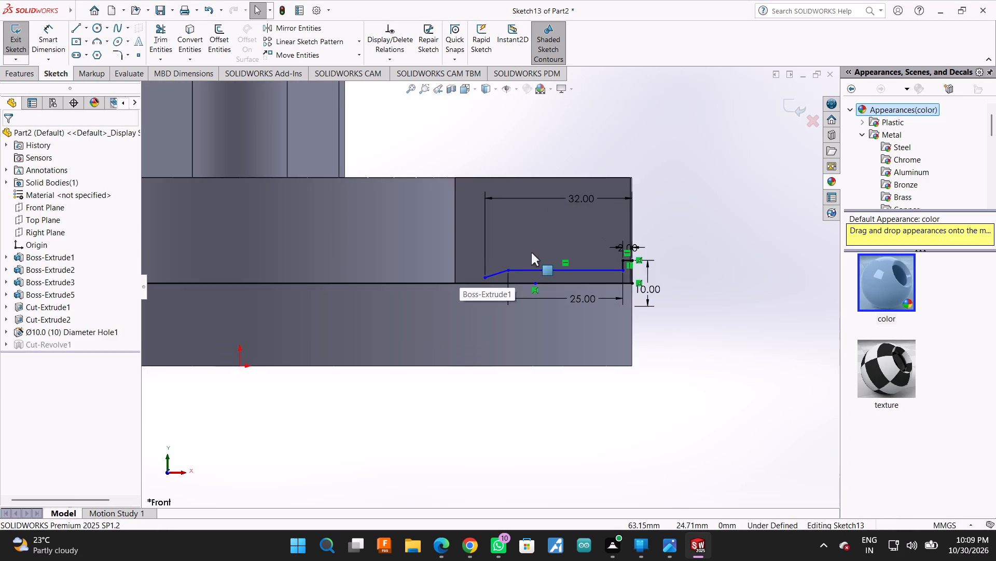
scroll(531, 252, "down", 3)
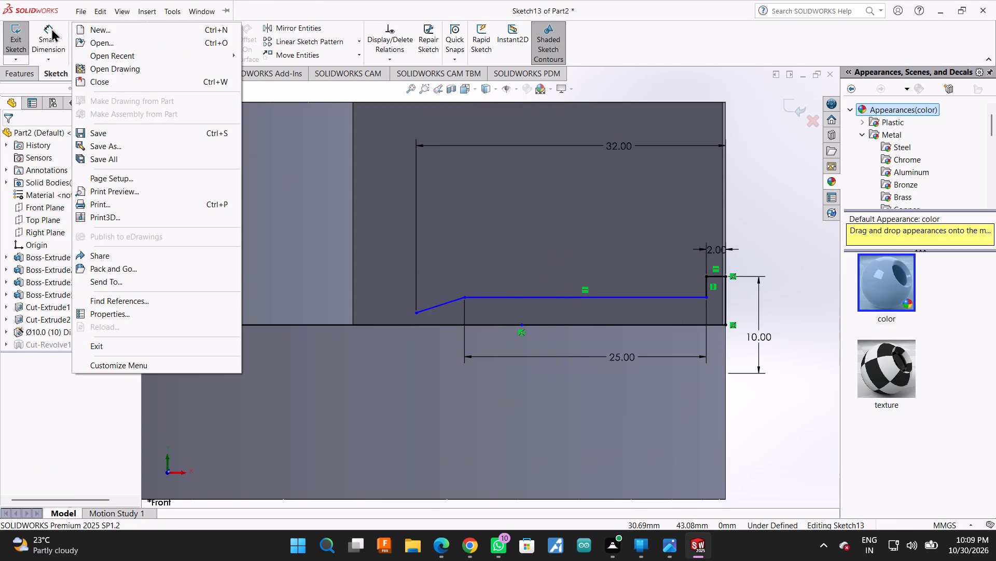
left_click(51, 28)
left_click(414, 312)
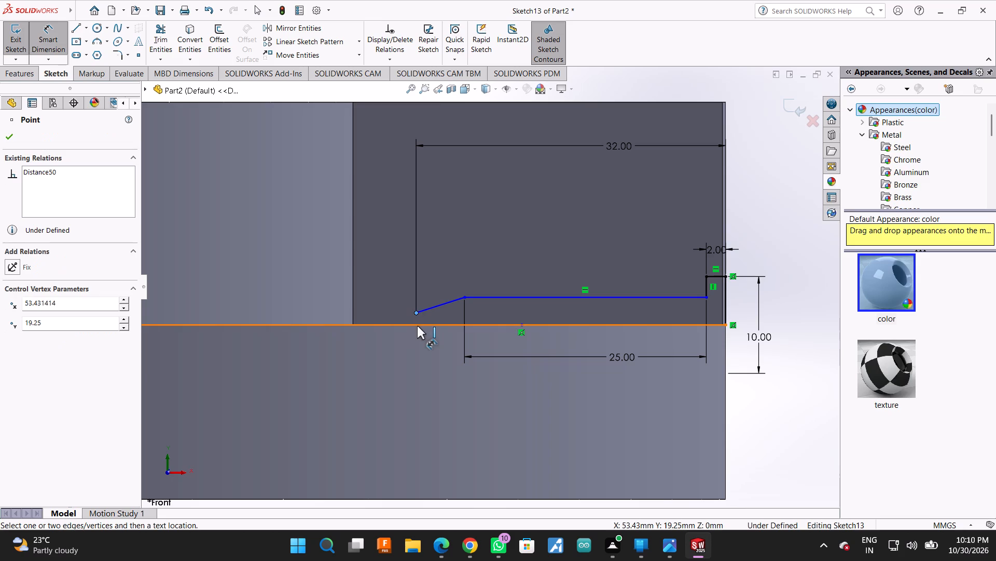
left_click(417, 323)
left_click(424, 374)
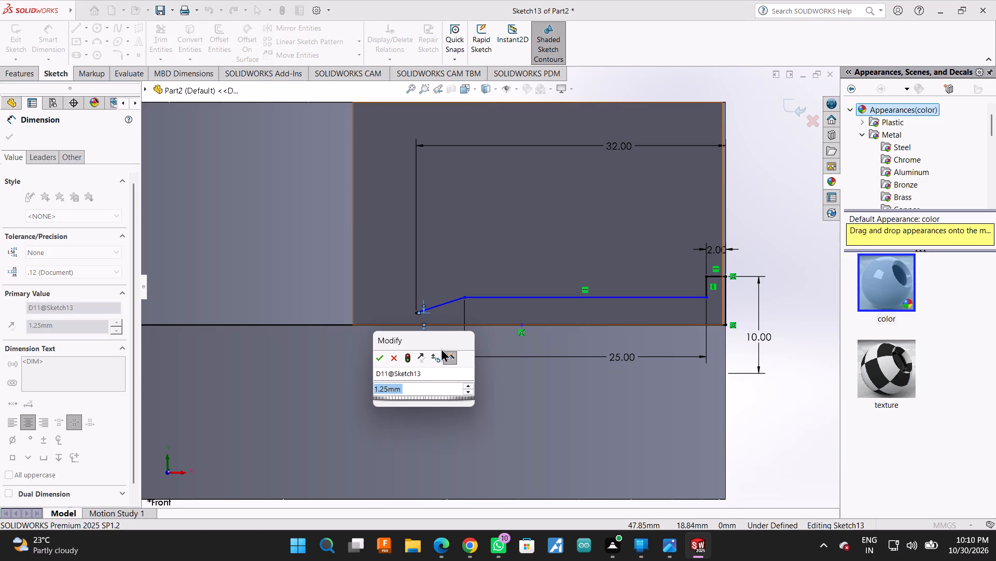
left_click(381, 354)
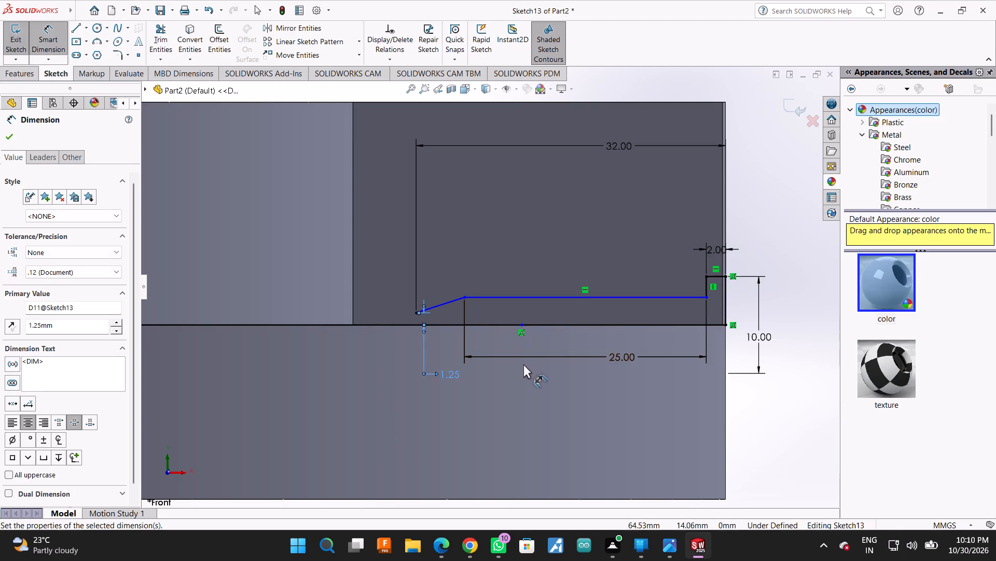
Dimension the opposite side's bore line corner at 5.7/2 mm vertically from the axis line.
scroll(523, 365, "up", 1)
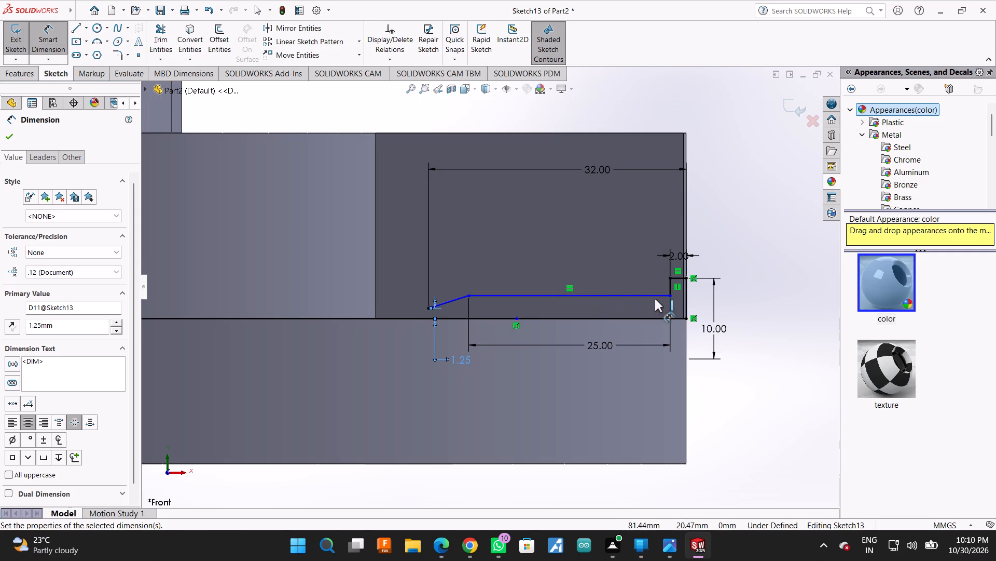
scroll(655, 299, "down", 4)
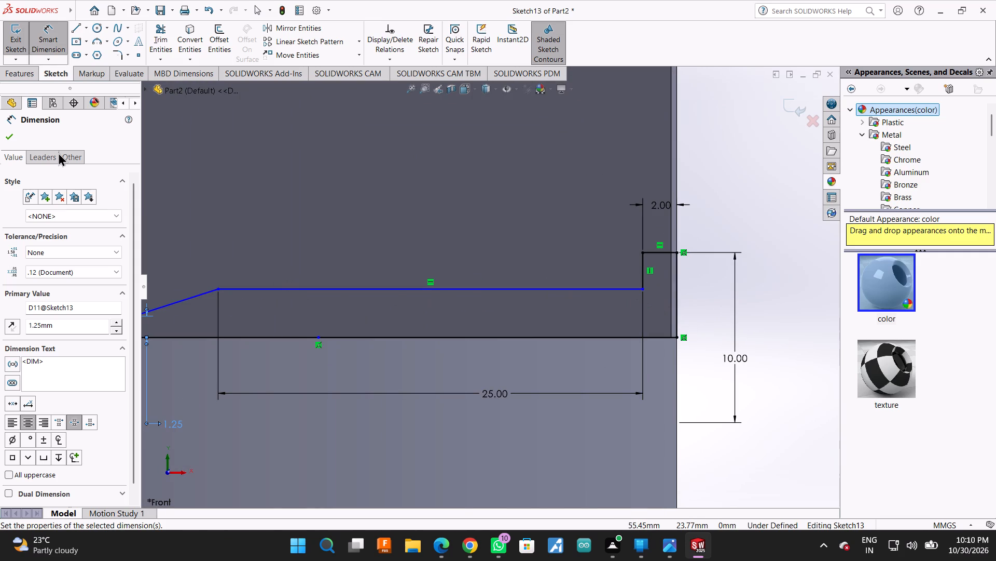
left_click(643, 289)
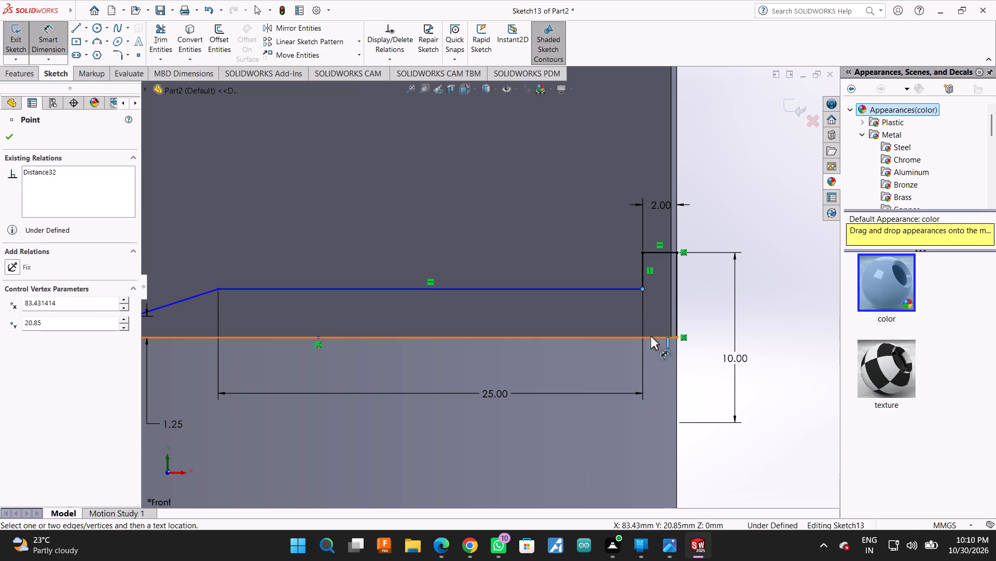
left_click(651, 336)
left_click(757, 320)
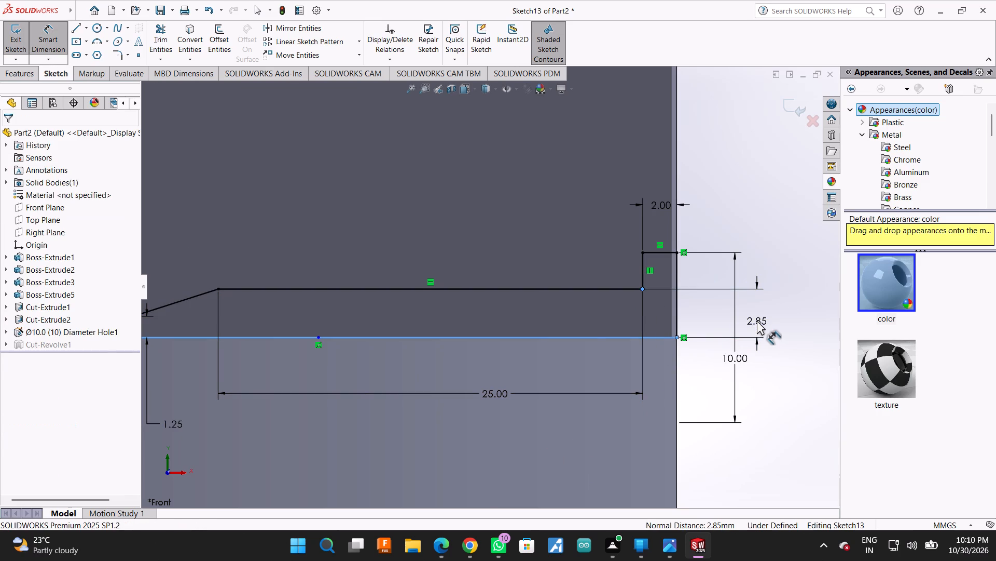
type("5.7/2")
key("Return")
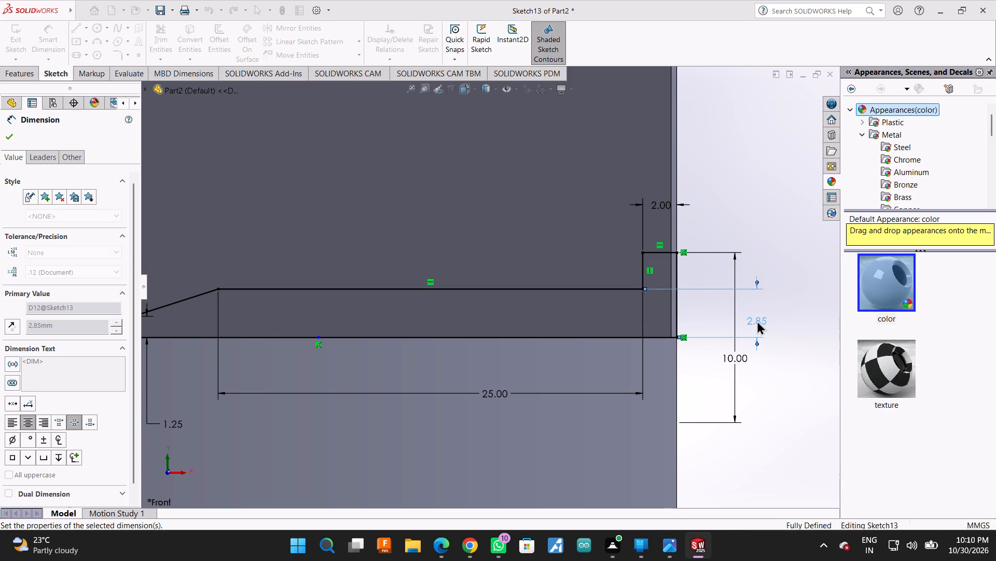
left_click(4, 134)
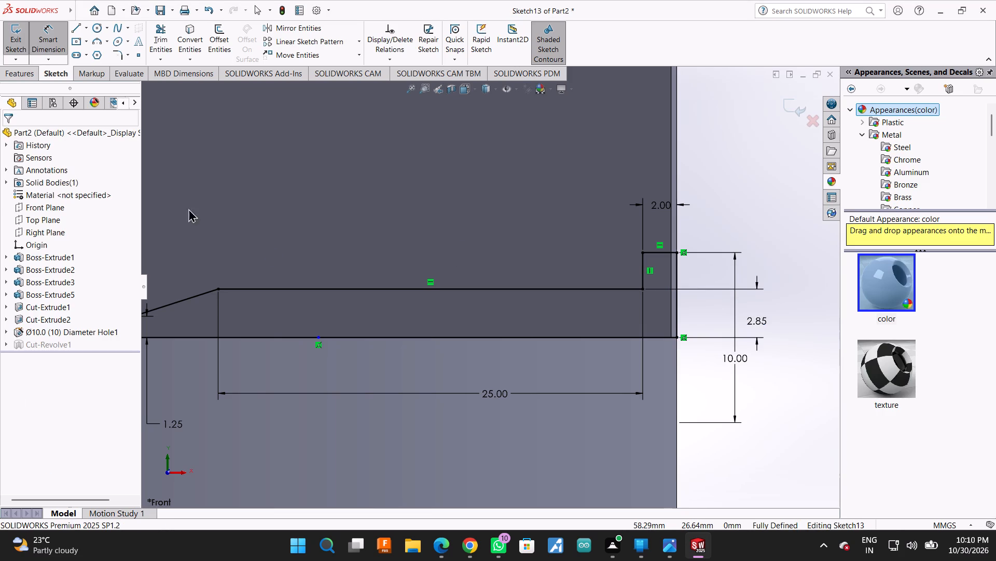
Draw a line connecting the inner lower ends of the sloped lines on both sides of the revolved cut profile.
scroll(457, 311, "up", 5)
scroll(366, 302, "up", 3)
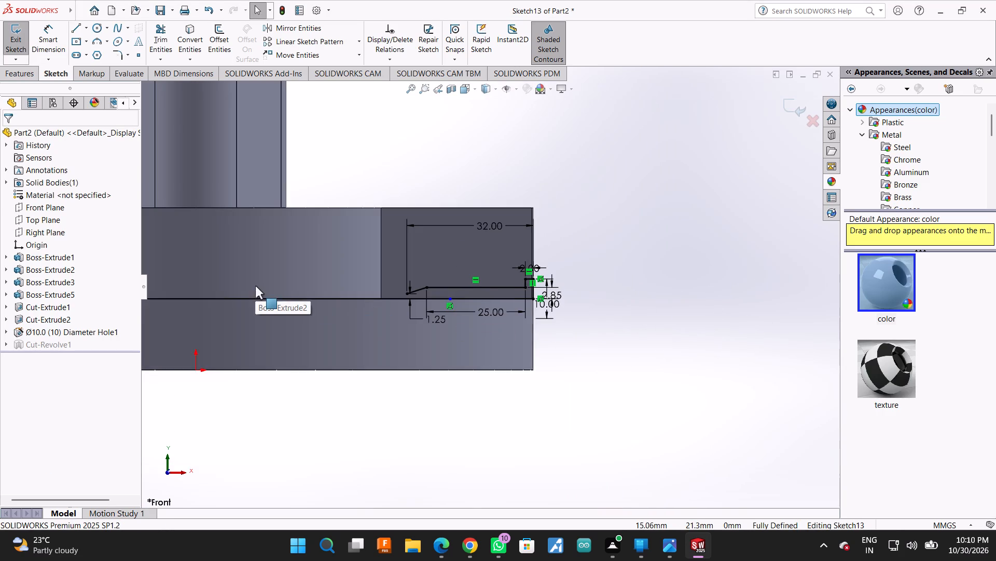
scroll(255, 286, "up", 4)
scroll(242, 266, "down", 5)
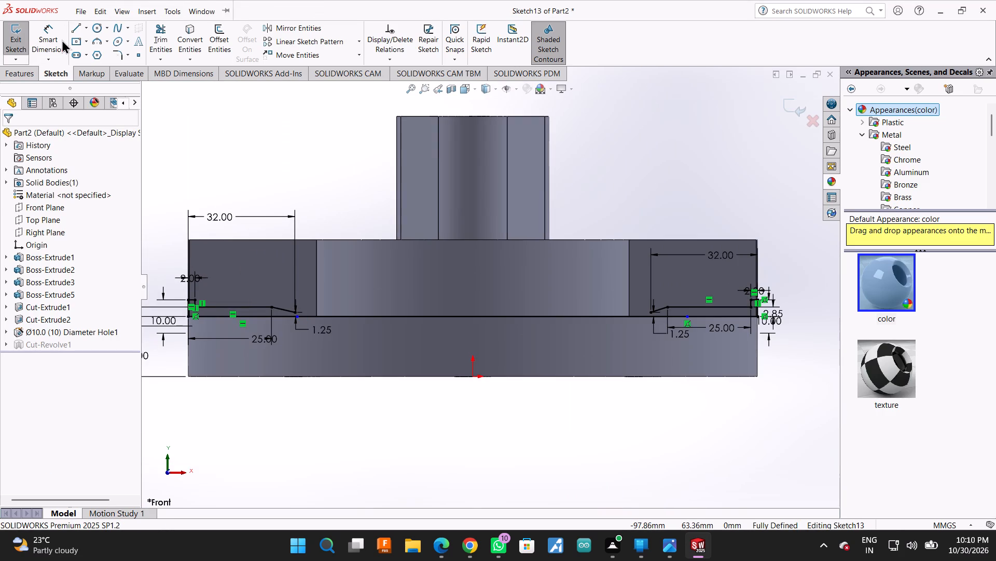
left_click(72, 31)
scroll(312, 355, "down", 2)
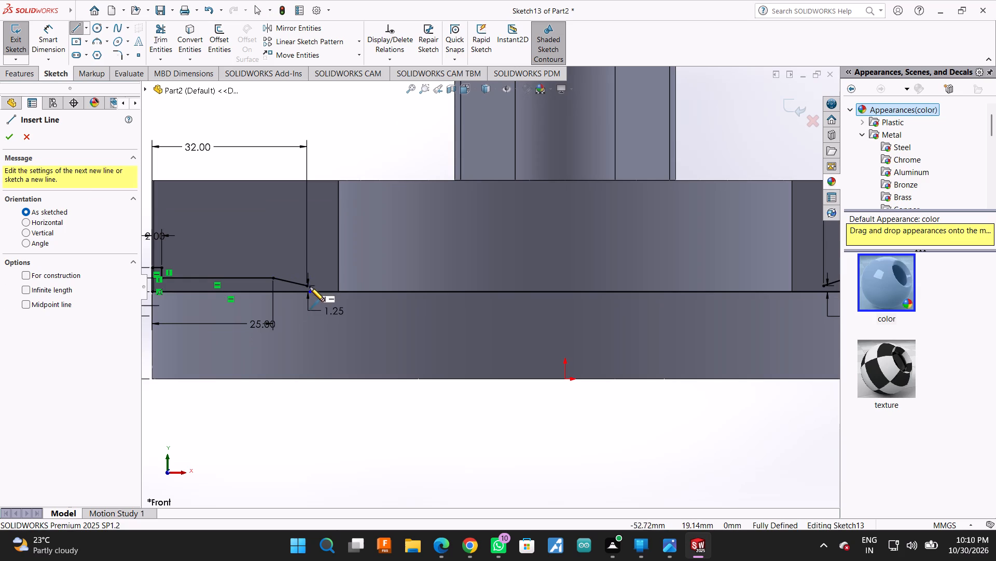
left_click(307, 288)
scroll(363, 316, "up", 4)
scroll(530, 269, "down", 3)
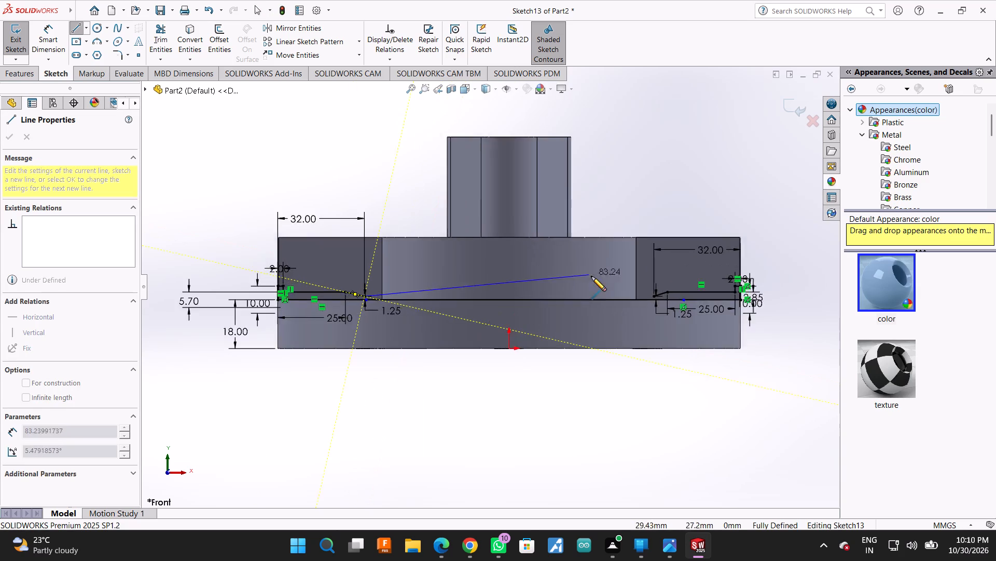
scroll(591, 276, "down", 4)
left_click(731, 291)
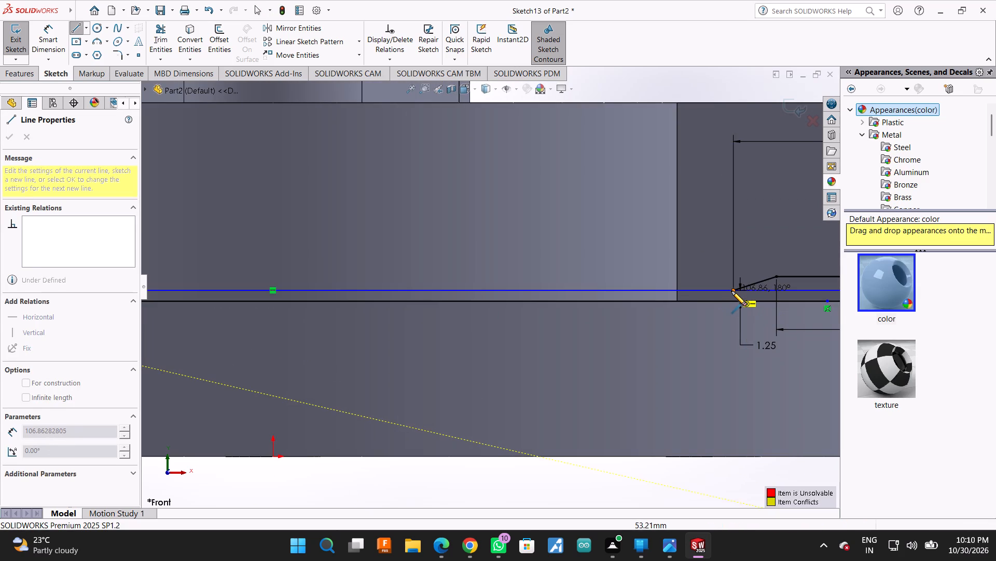
left_click(10, 140)
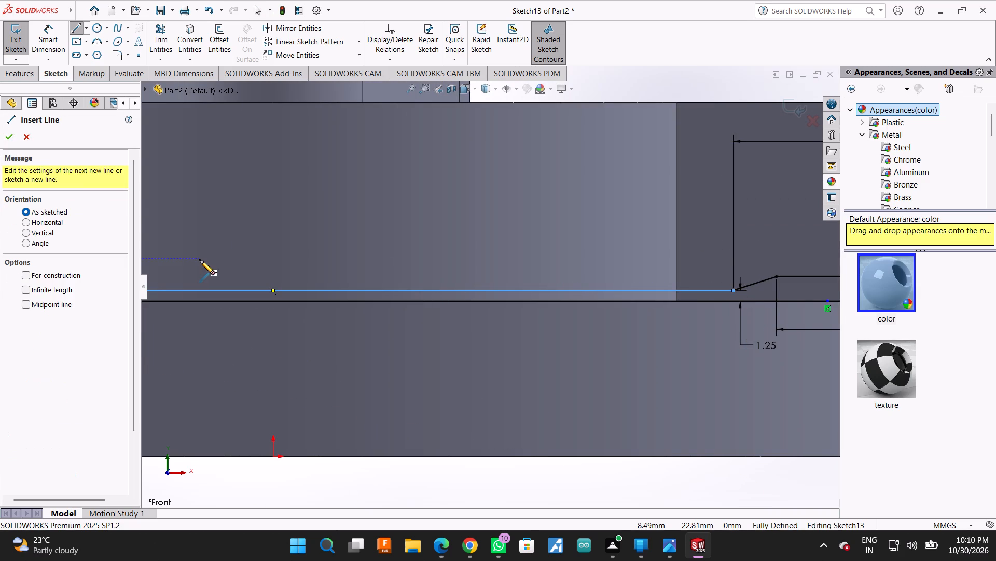
left_click(7, 143)
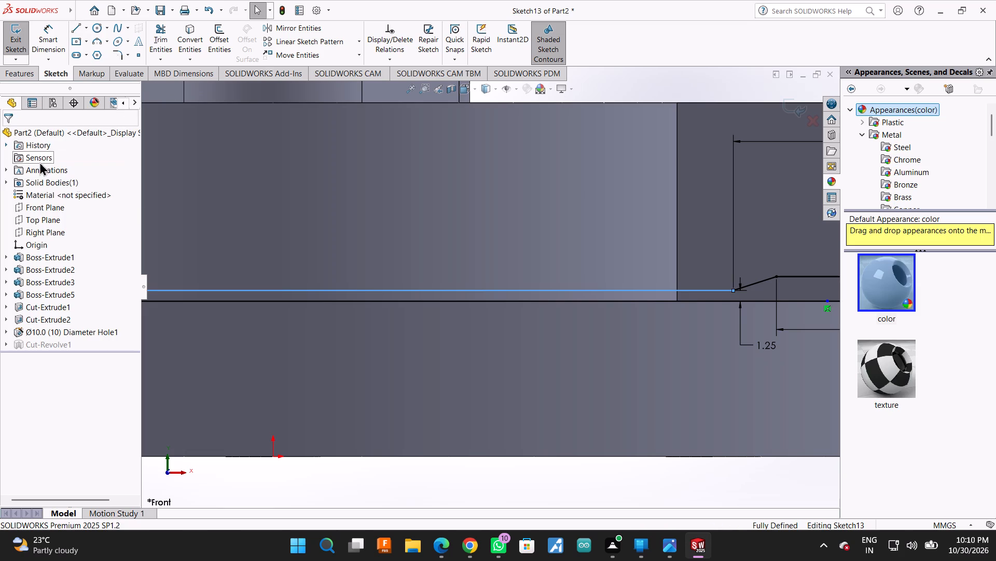
Make the connecting line horizontal and resolve the sketch conflict with the diagnosed solution that deletes the Coincident1 relation.
left_click(373, 290)
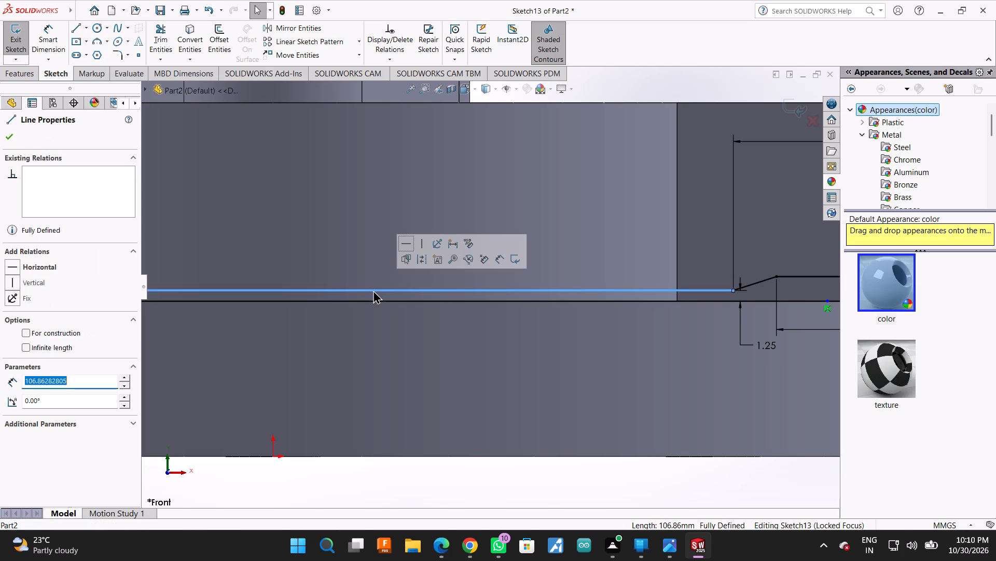
left_click(407, 241)
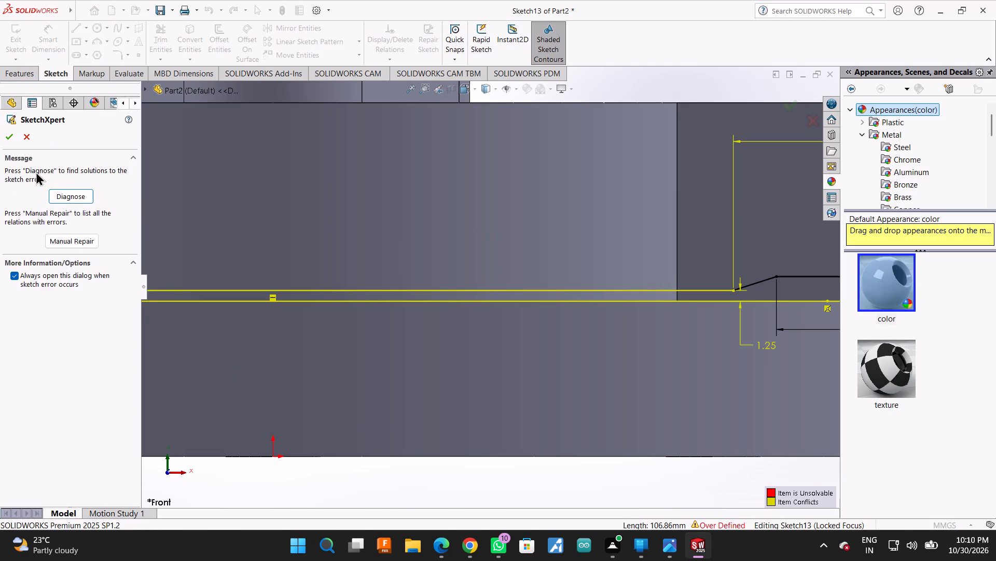
left_click(70, 195)
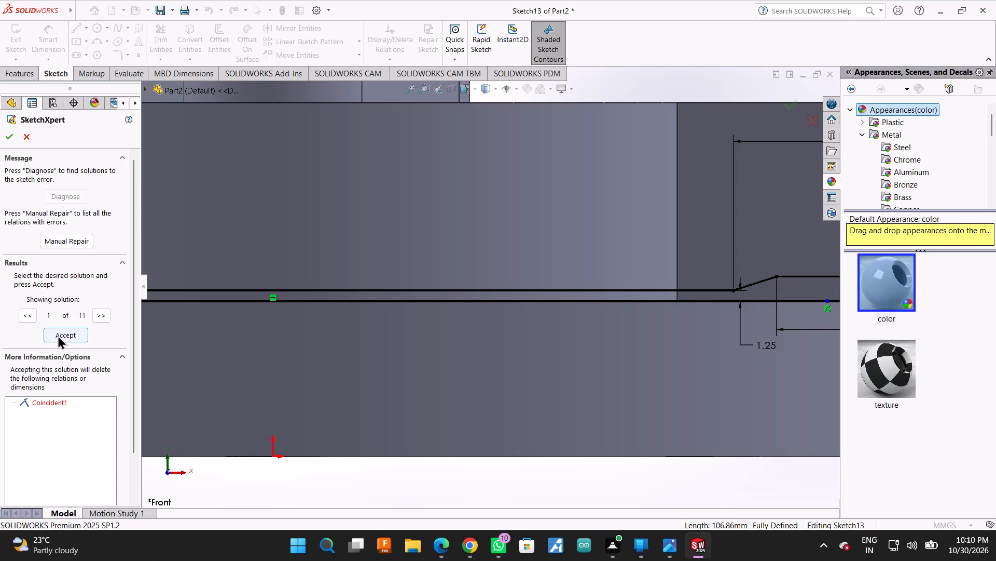
left_click(58, 335)
left_click(3, 139)
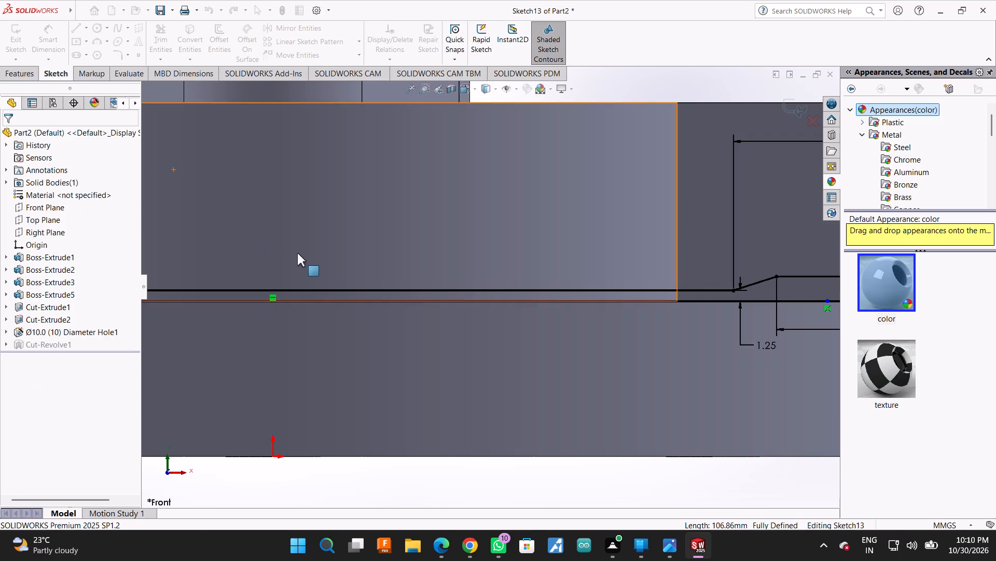
Exit the profile sketch to rebuild the revolved cut.
scroll(297, 253, "up", 5)
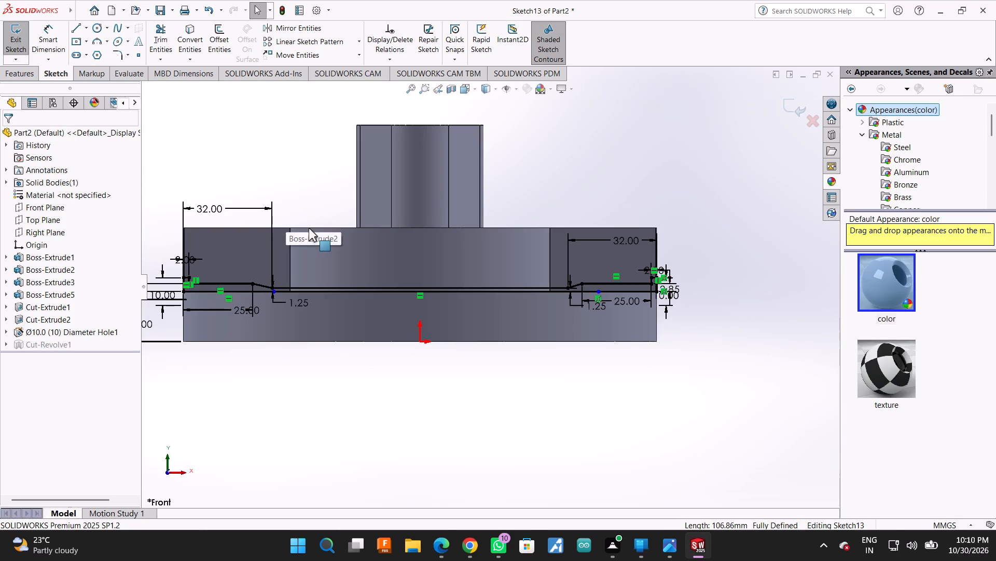
scroll(394, 263, "down", 2)
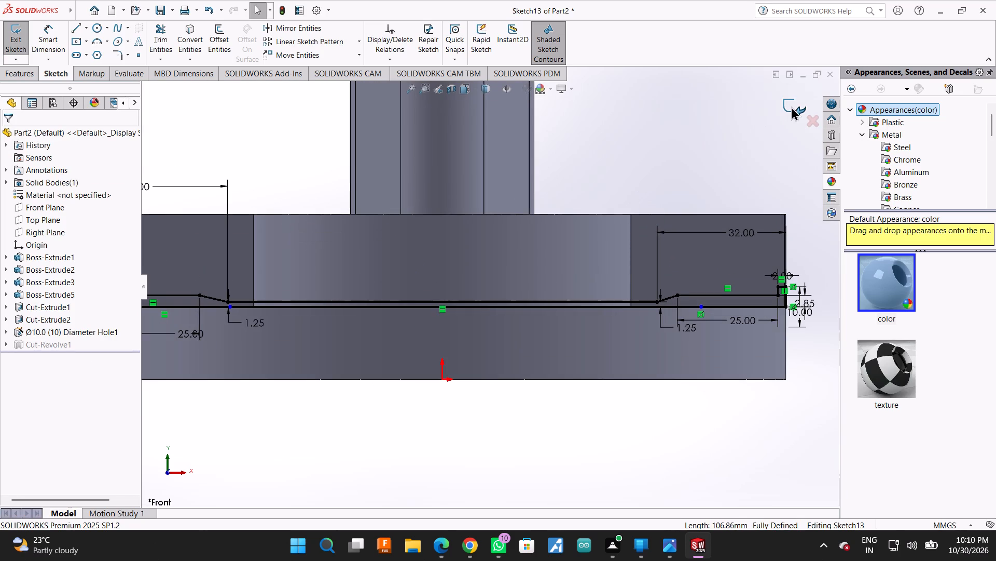
left_click(791, 106)
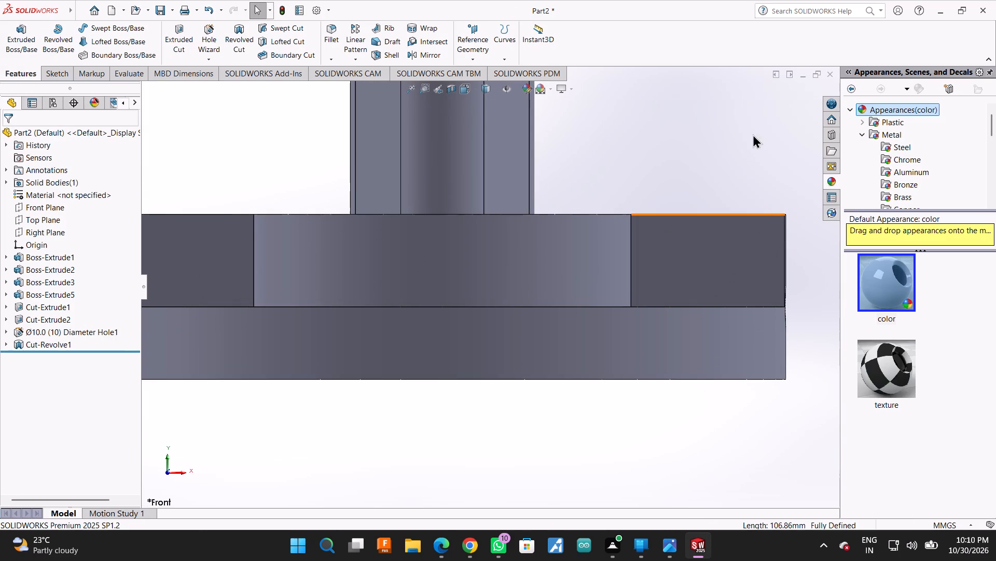
Start a new sketch on the middle boss's top face, the face shared with its two side arms.
scroll(731, 155, "down", 1)
scroll(675, 264, "up", 6)
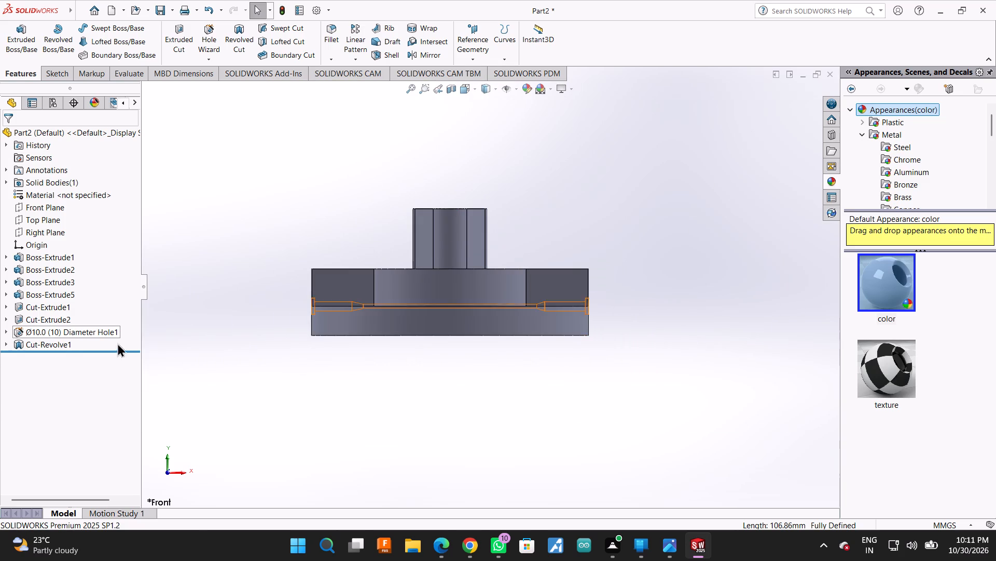
right_click(597, 206)
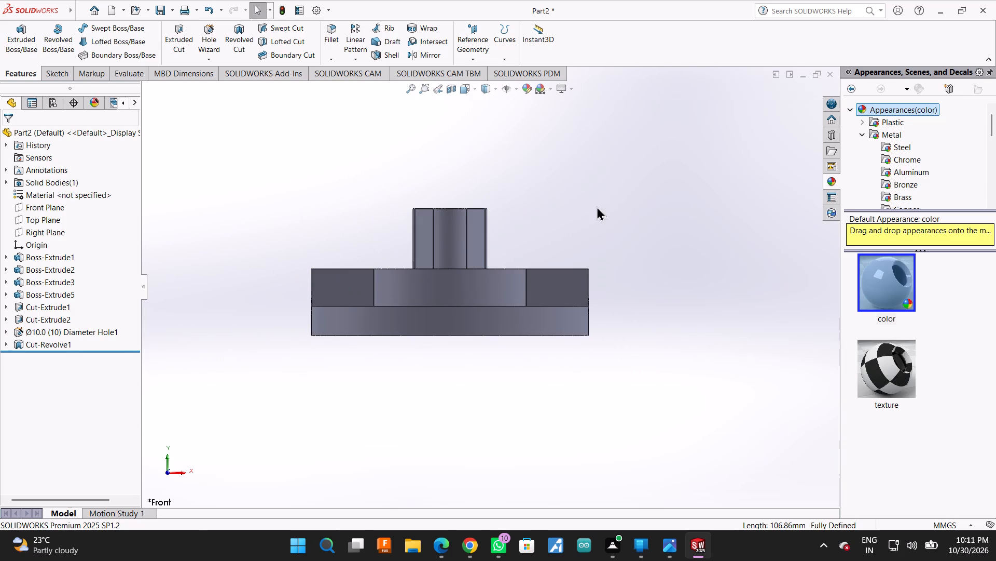
left_click(645, 251)
left_click_drag(645, 251, 592, 279)
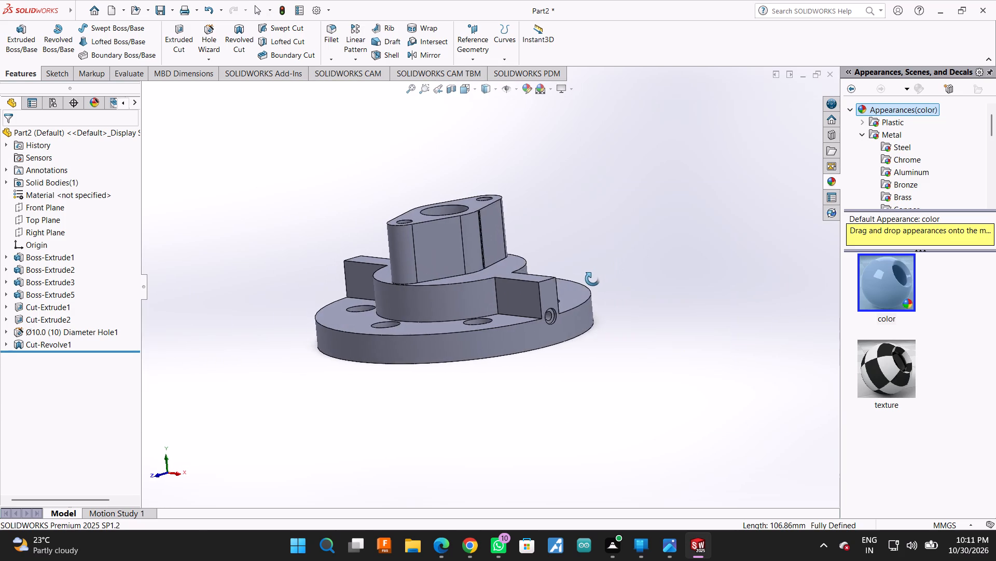
left_click_drag(592, 279, 648, 337)
key("Escape")
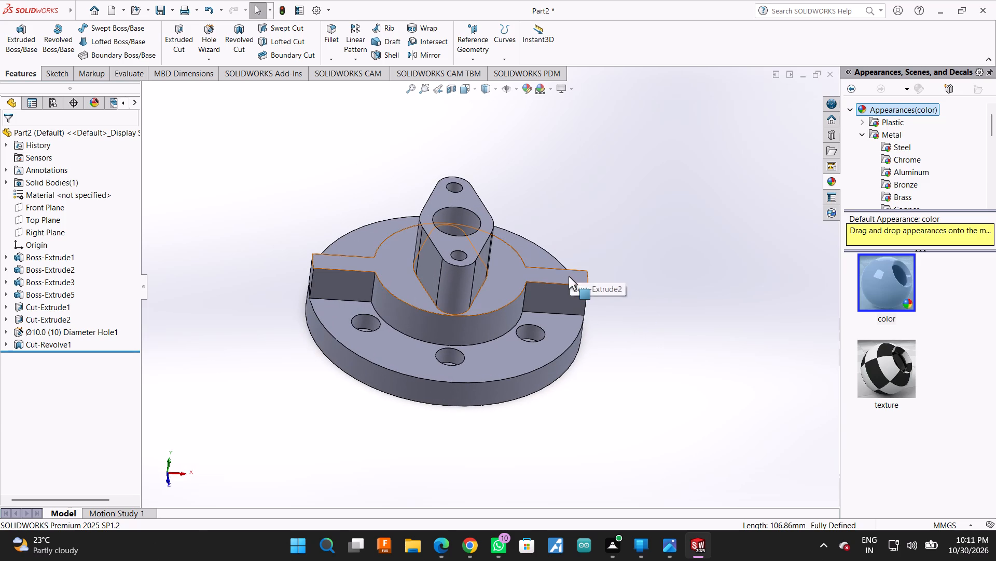
left_click(567, 275)
left_click(618, 247)
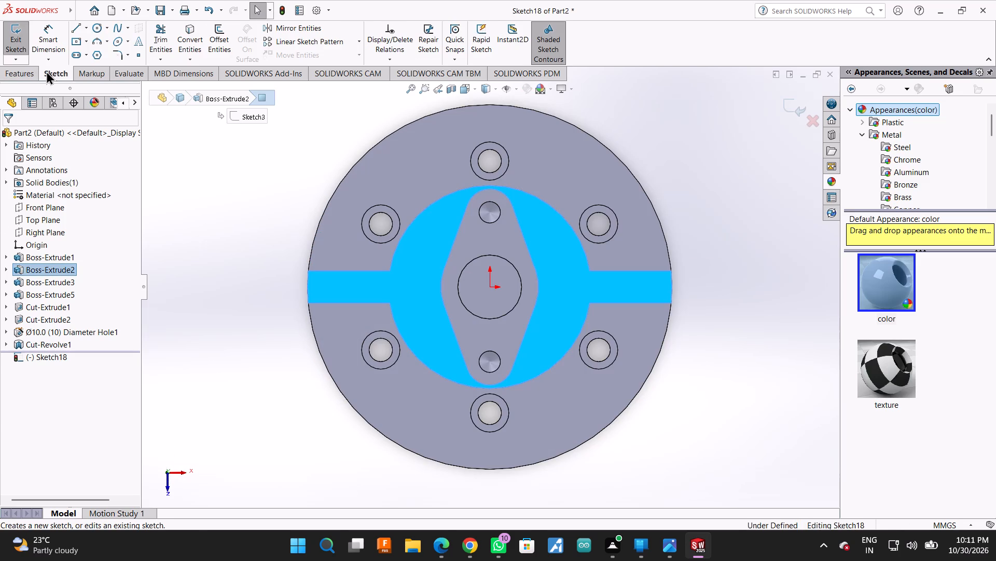
Sketch a circle of about 5.6 mm radius at the +X arm, level with the origin and about 46.7 mm from it.
left_click(91, 31)
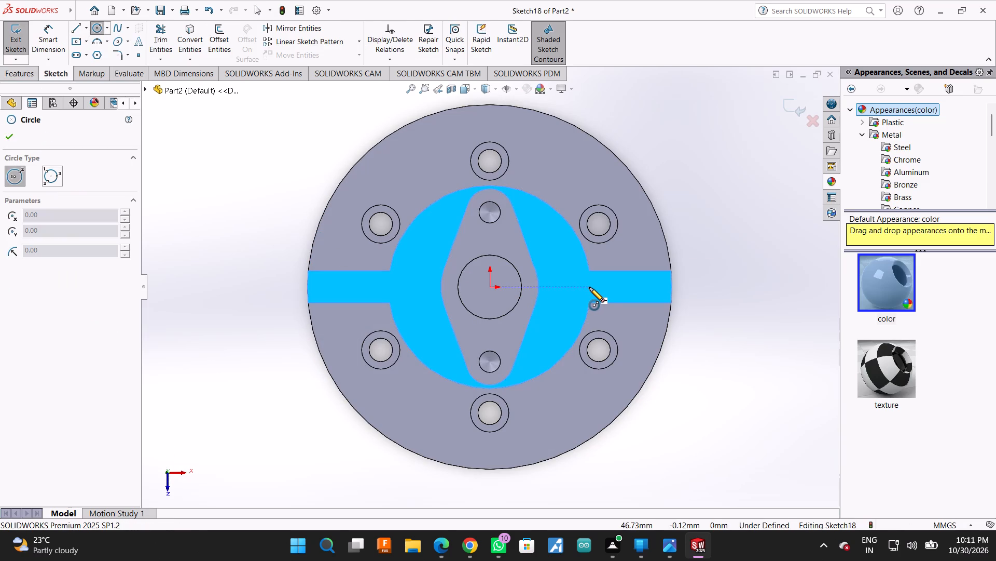
left_click(589, 287)
left_click(601, 290)
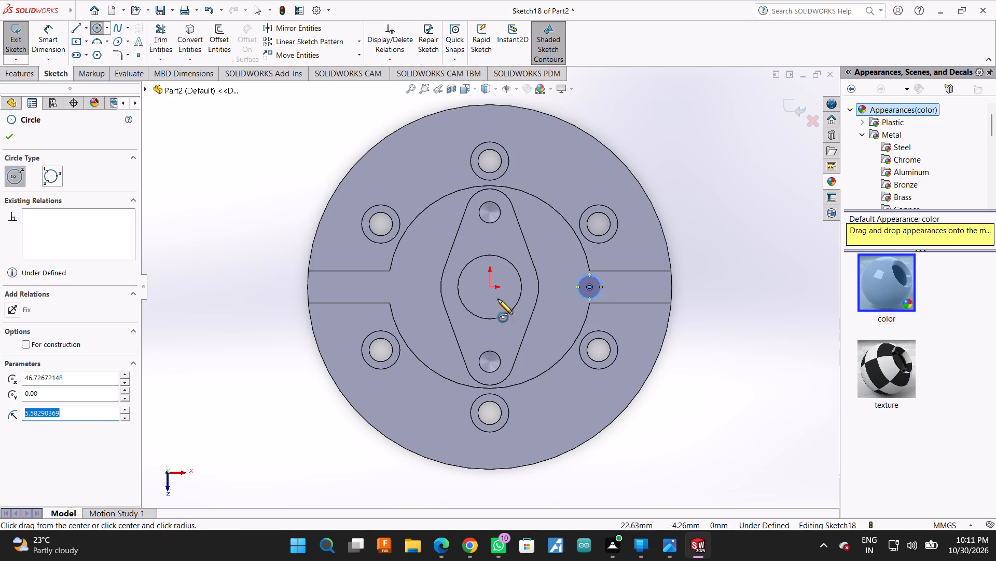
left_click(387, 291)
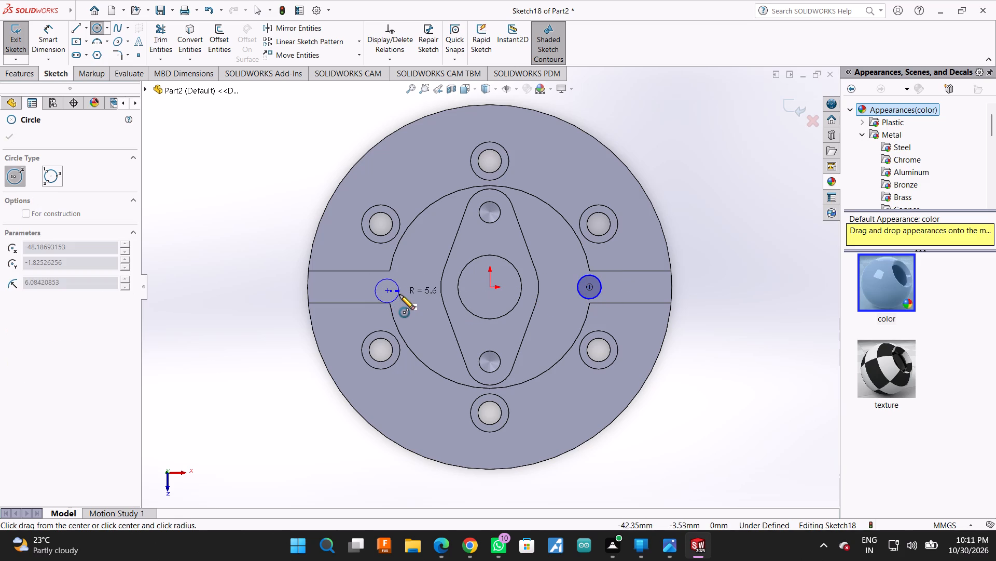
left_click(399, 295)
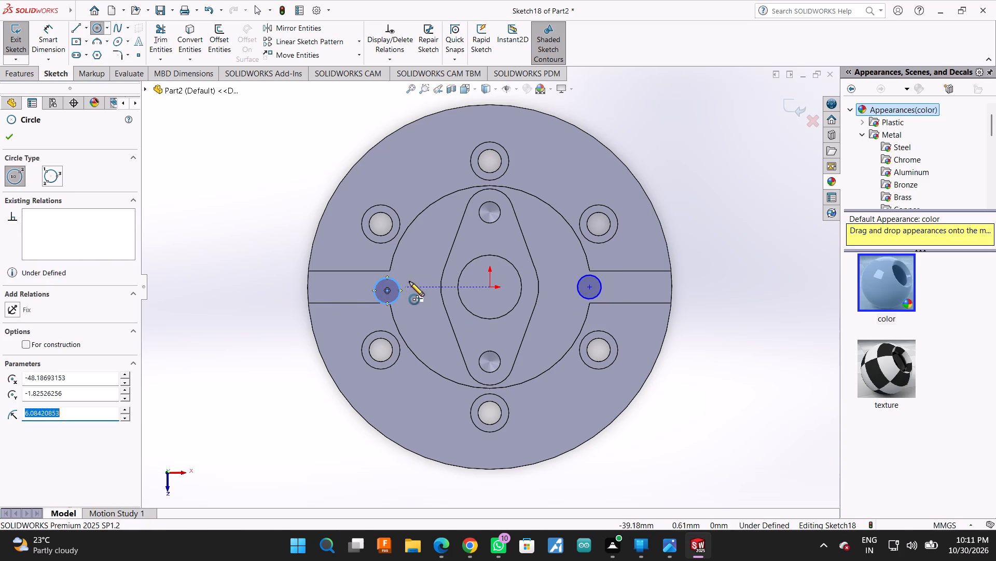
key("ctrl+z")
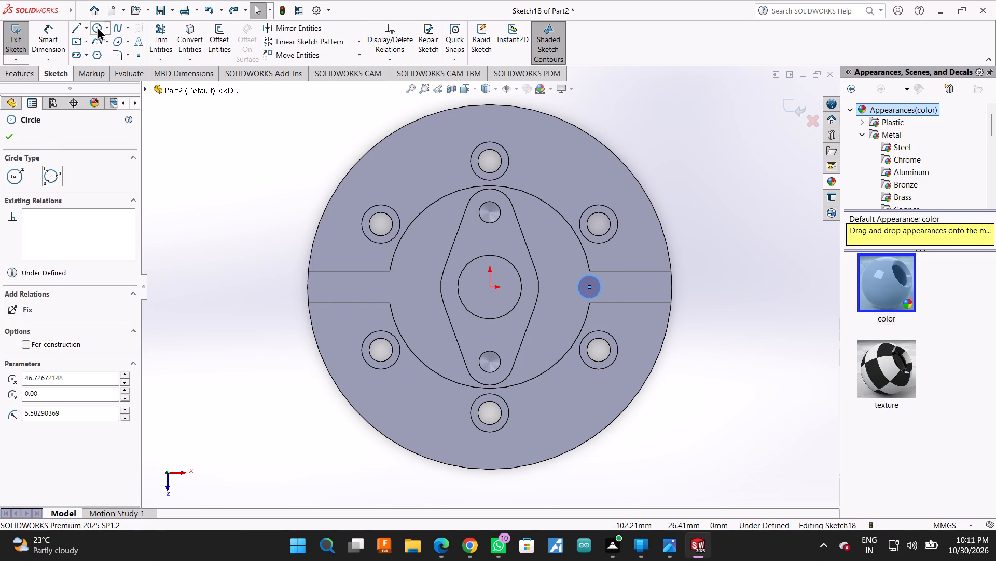
Sketch a circle of about 5.6 mm radius at the −X arm, level with the origin and about 47.9 mm from it.
left_click(97, 26)
left_click(388, 289)
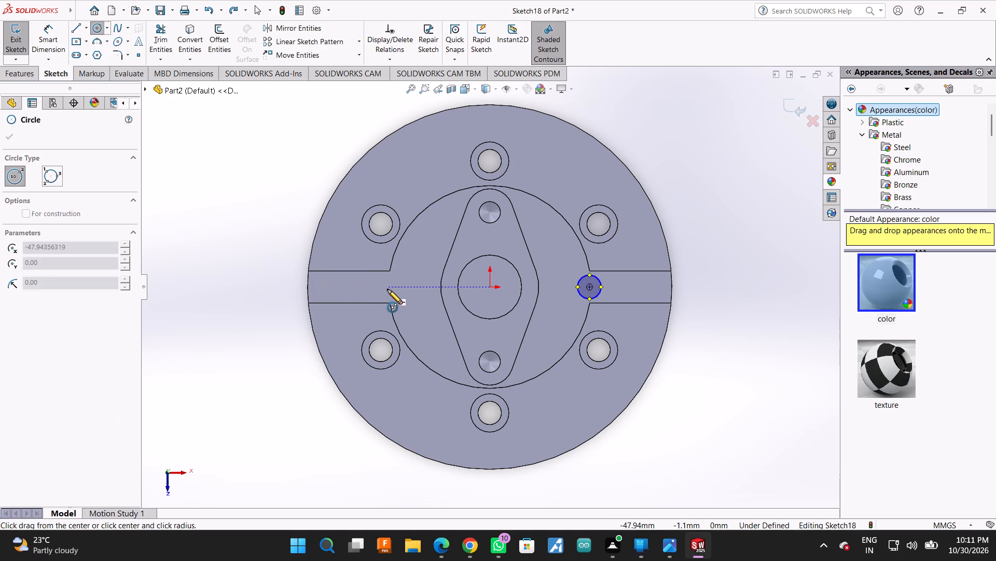
left_click(399, 290)
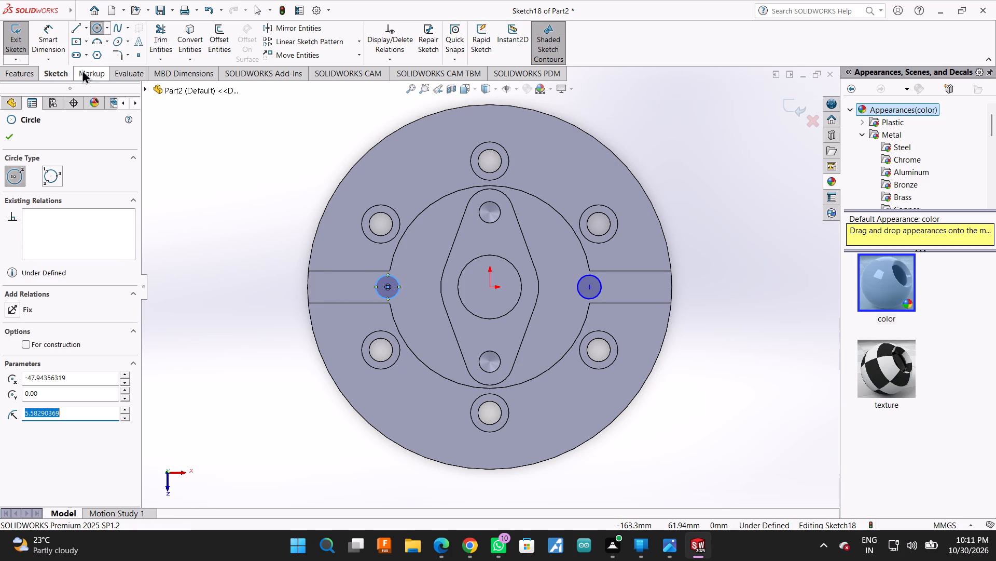
Dimension both sketched circles at 5 mm diameter.
left_click(50, 36)
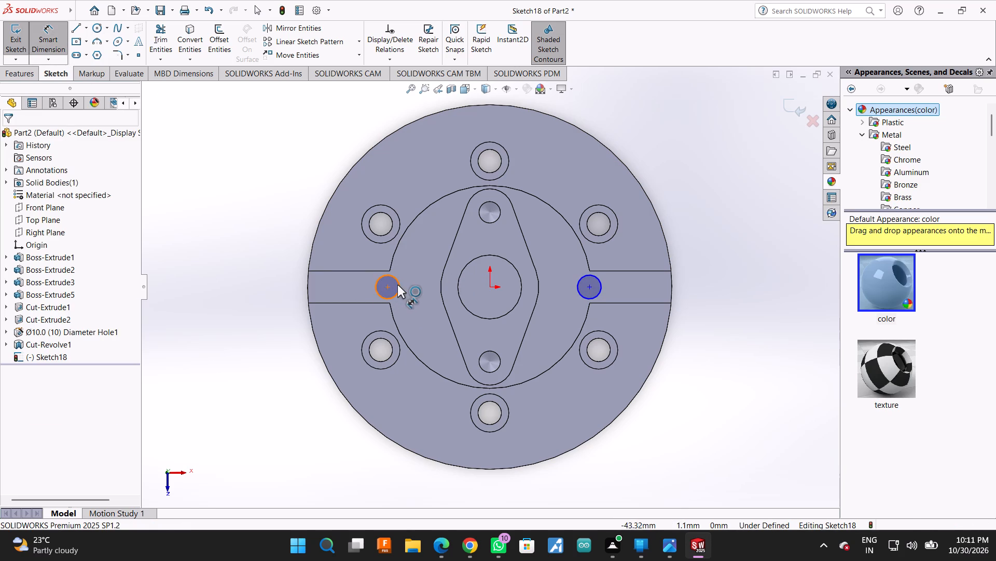
left_click(397, 285)
left_click(330, 234)
key("5")
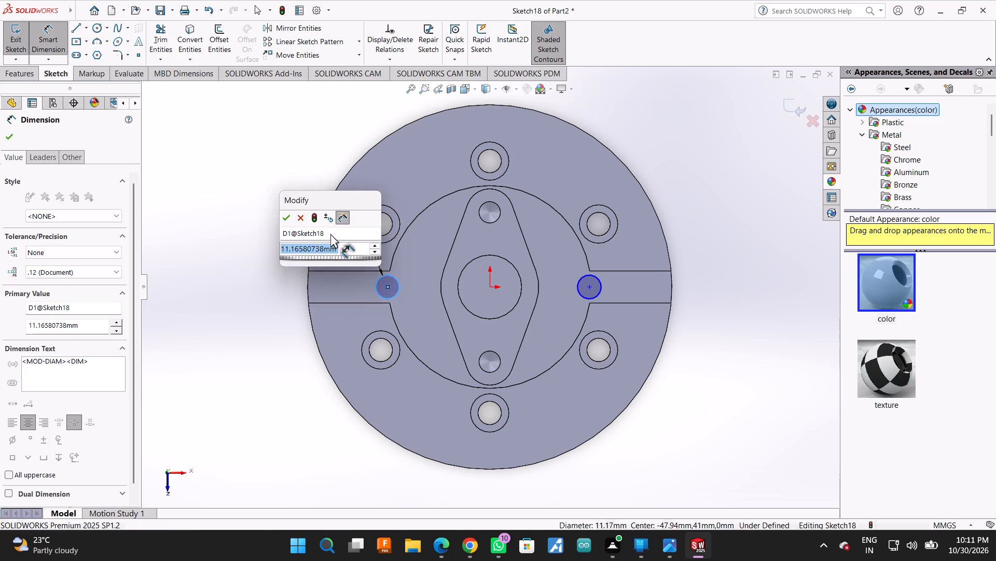
key("Return")
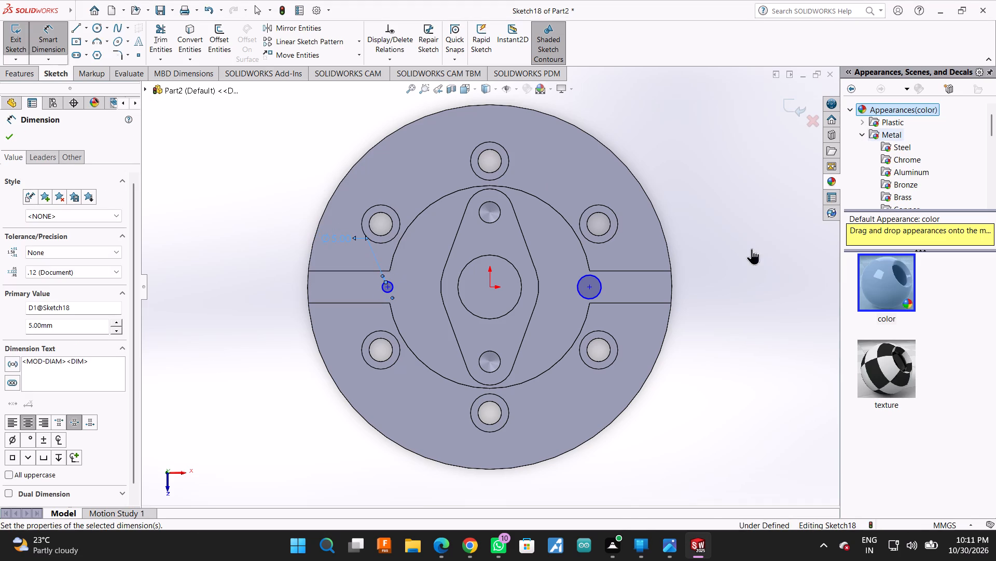
left_click(599, 288)
left_click(698, 246)
key("5")
key("Return")
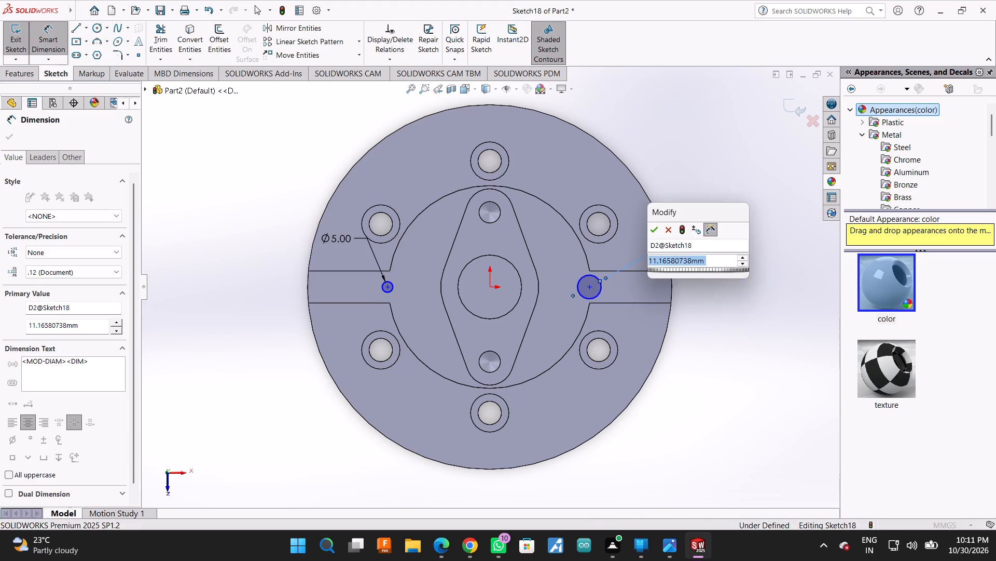
Dimension the −X circle's centre at 92/2 mm horizontally from the origin.
scroll(432, 325, "down", 2)
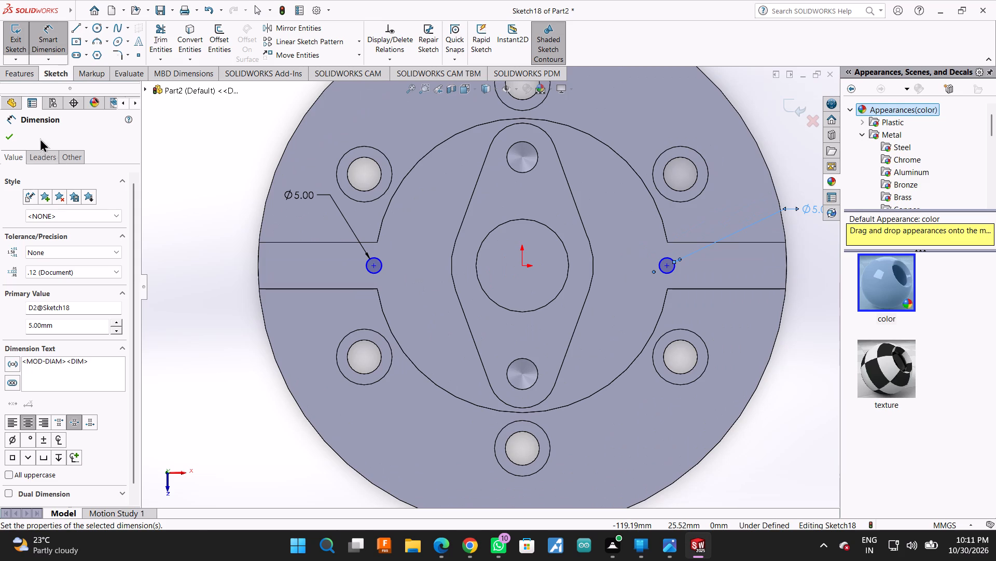
scroll(464, 263, "down", 2)
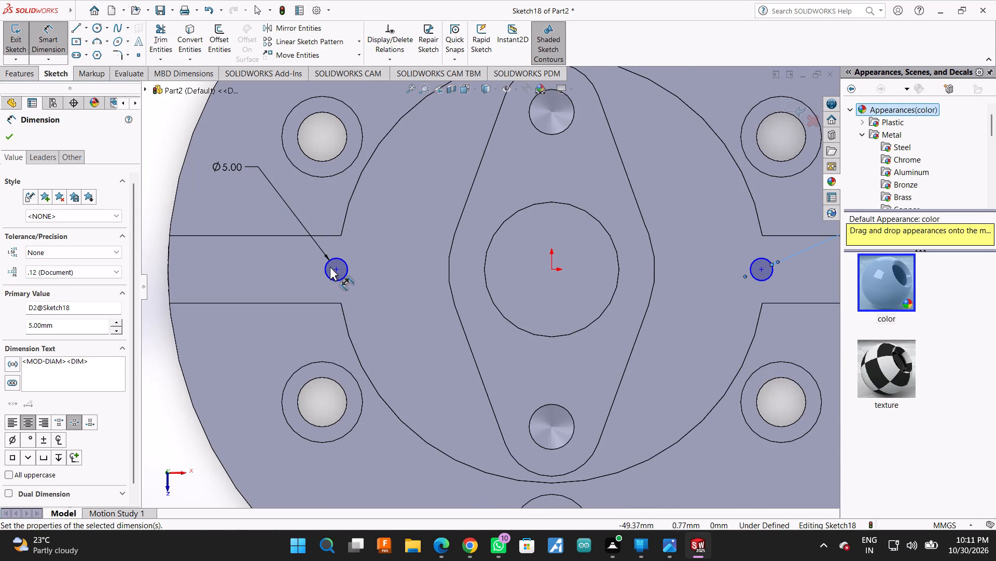
left_click(336, 268)
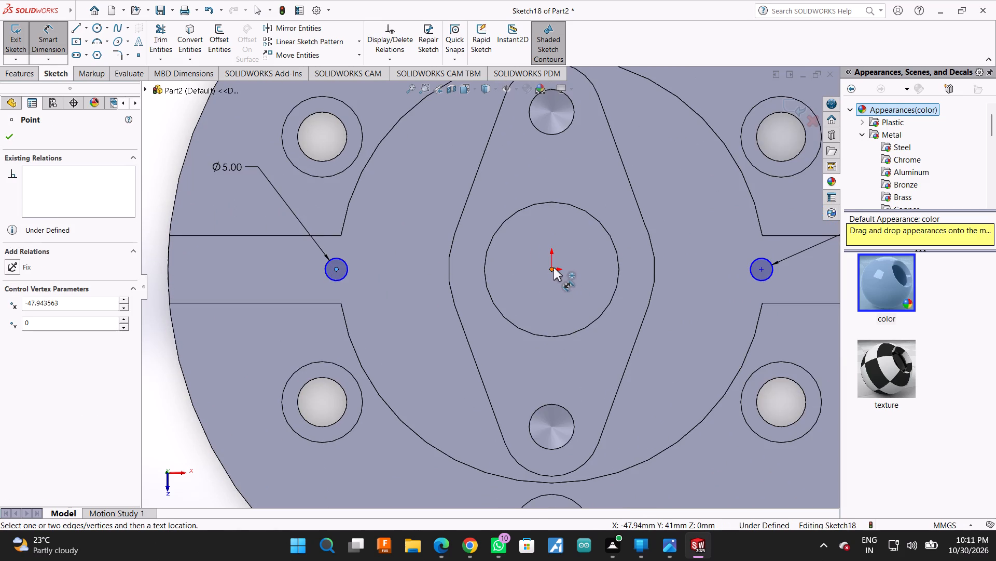
left_click(553, 268)
left_click(501, 166)
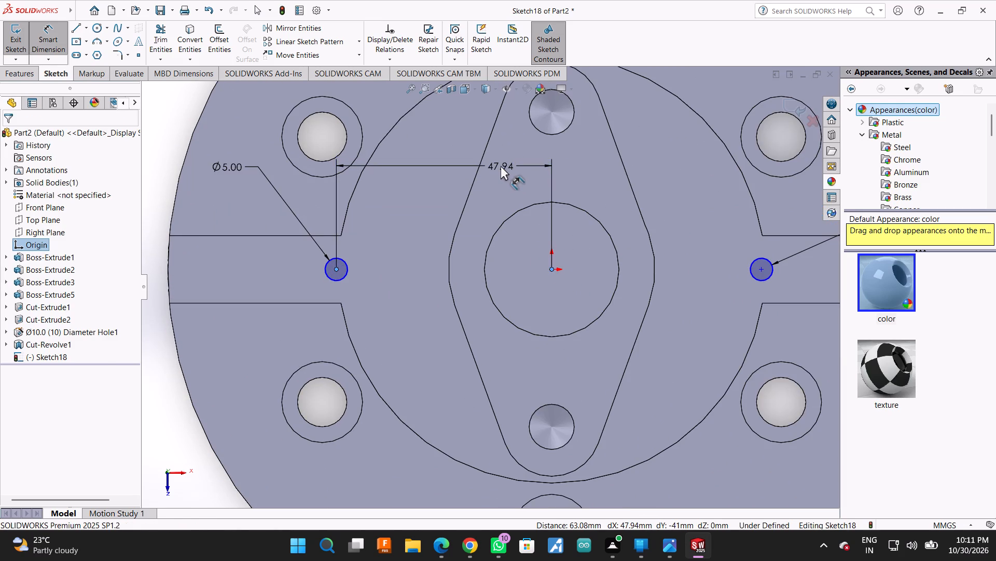
type("92/2")
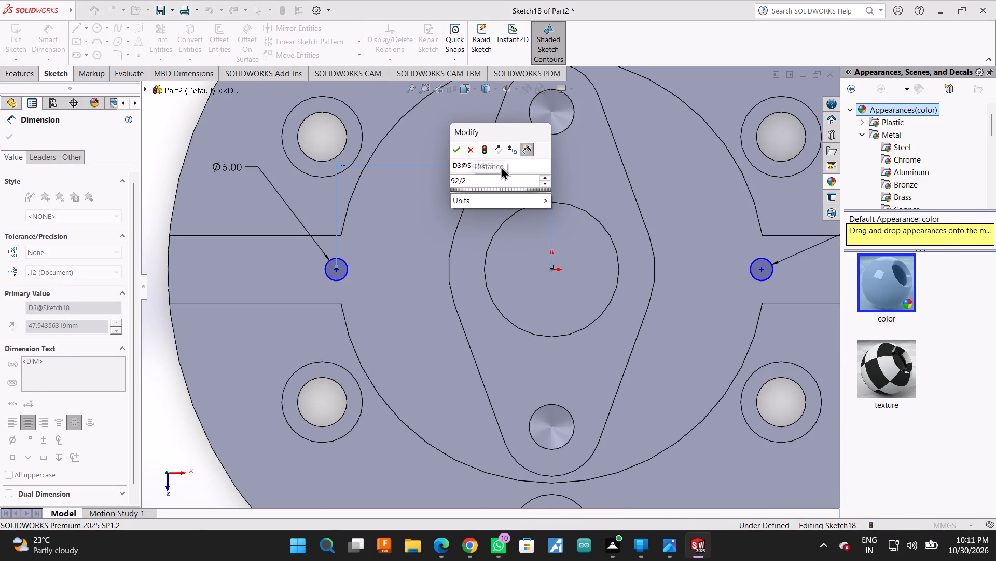
key("Return")
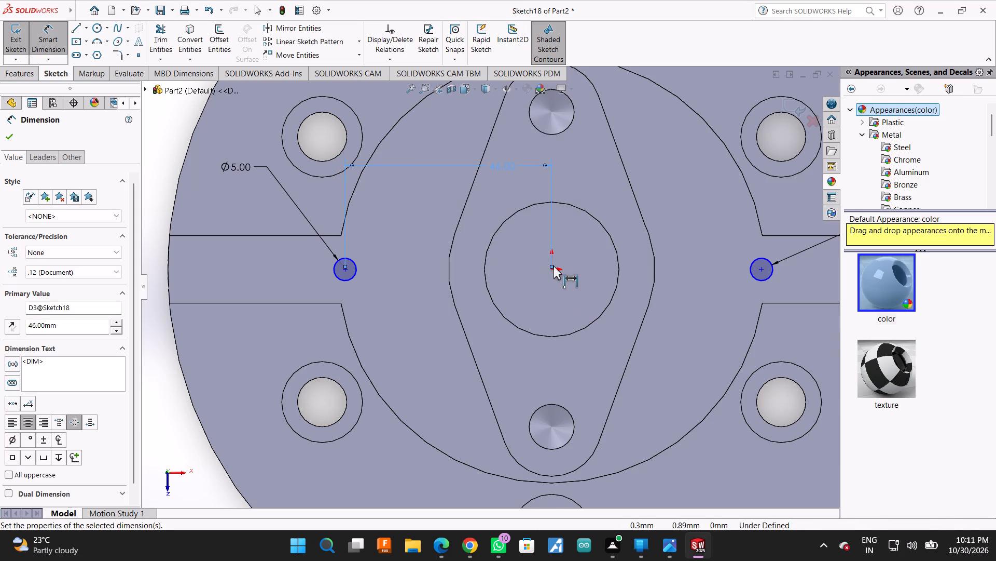
Dimension the +X circle's centre at 92/2 mm horizontally from the origin and finish dimensioning.
left_click(551, 272)
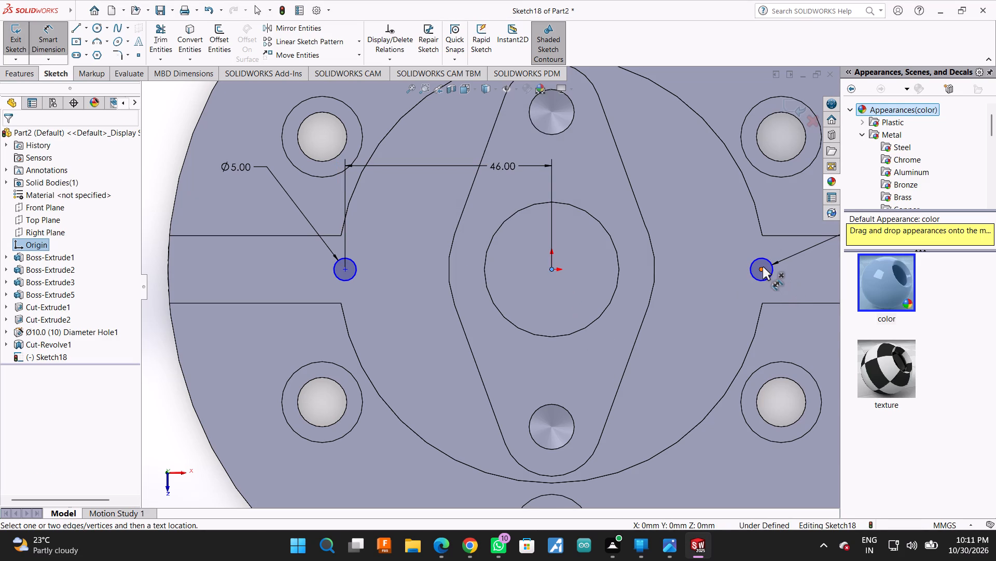
left_click(762, 268)
left_click(700, 185)
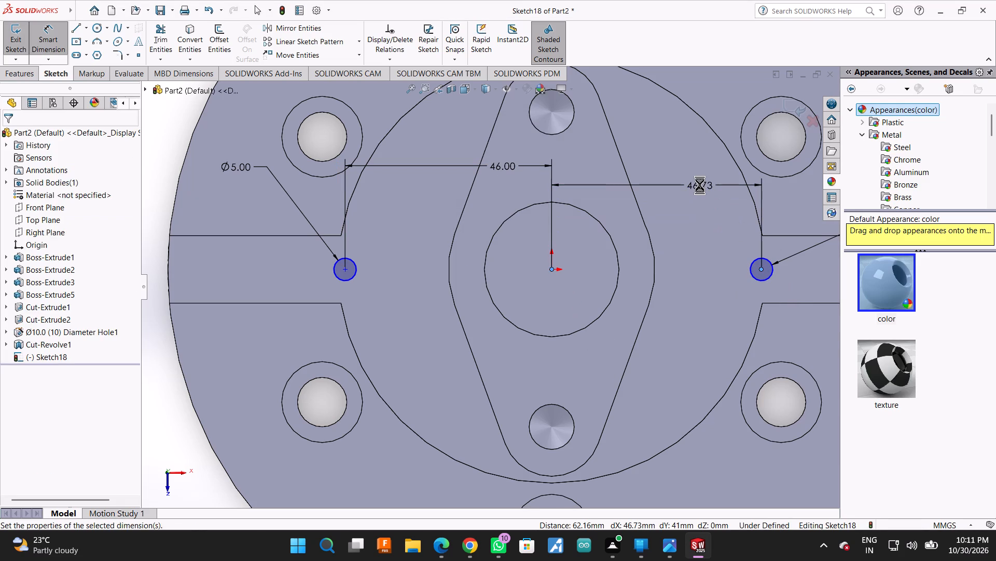
type("56")
key("BackSpace")
key("BackSpace")
key("BackSpace")
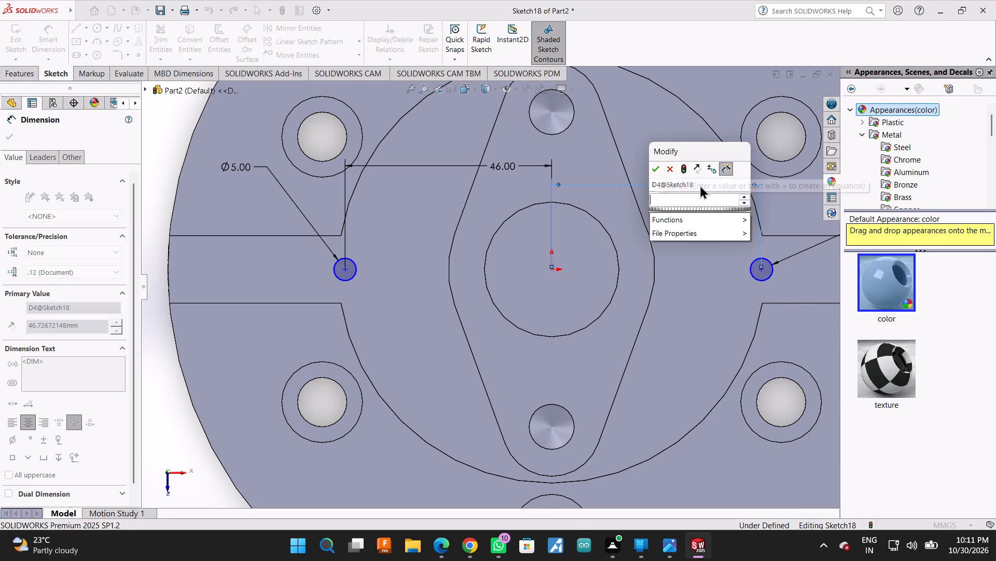
type("92/2")
key("Return")
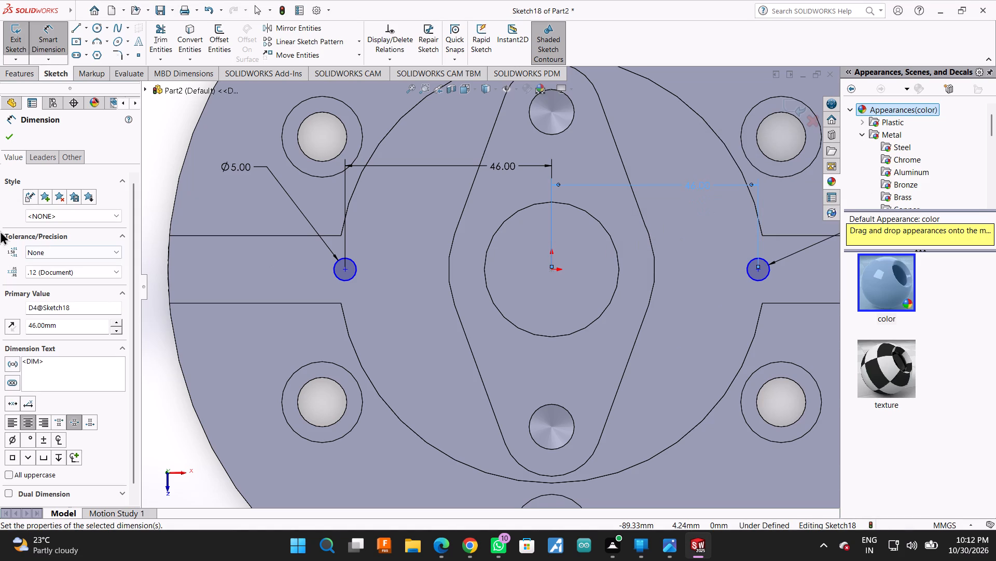
left_click(9, 135)
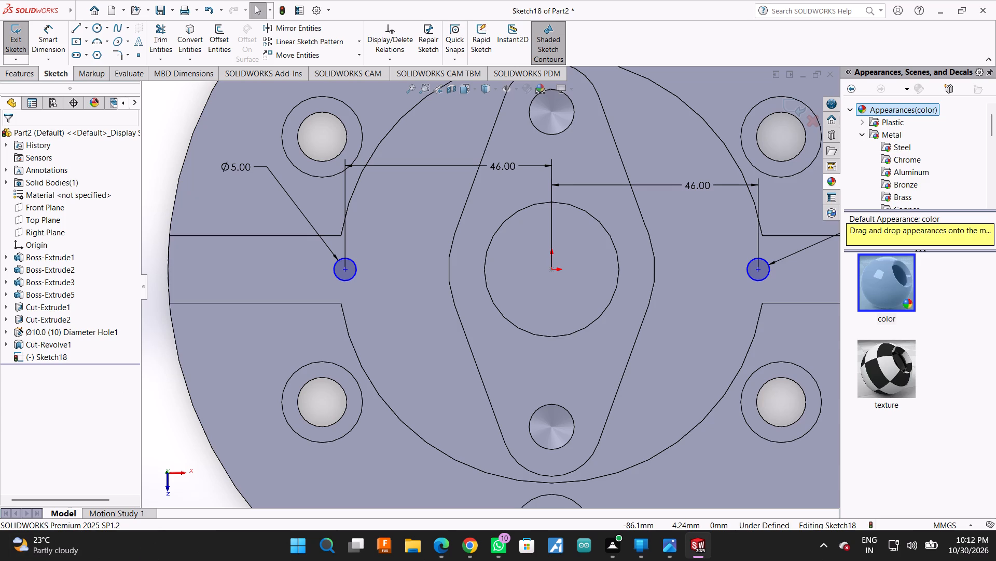
Cut-extrude the two 5 mm circles with a blind depth of 23 mm into the middle boss.
scroll(556, 405, "up", 2)
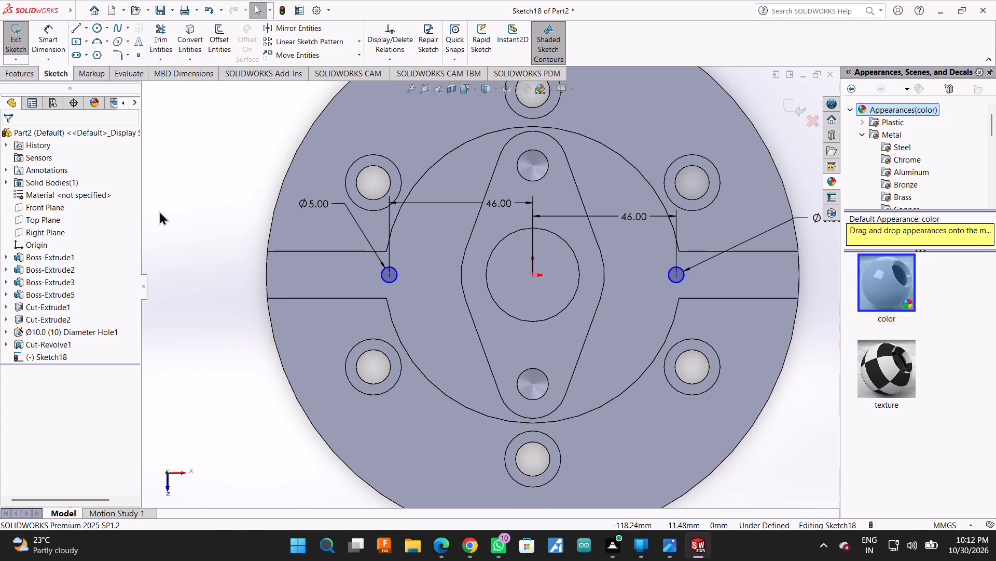
left_click(25, 74)
left_click(176, 32)
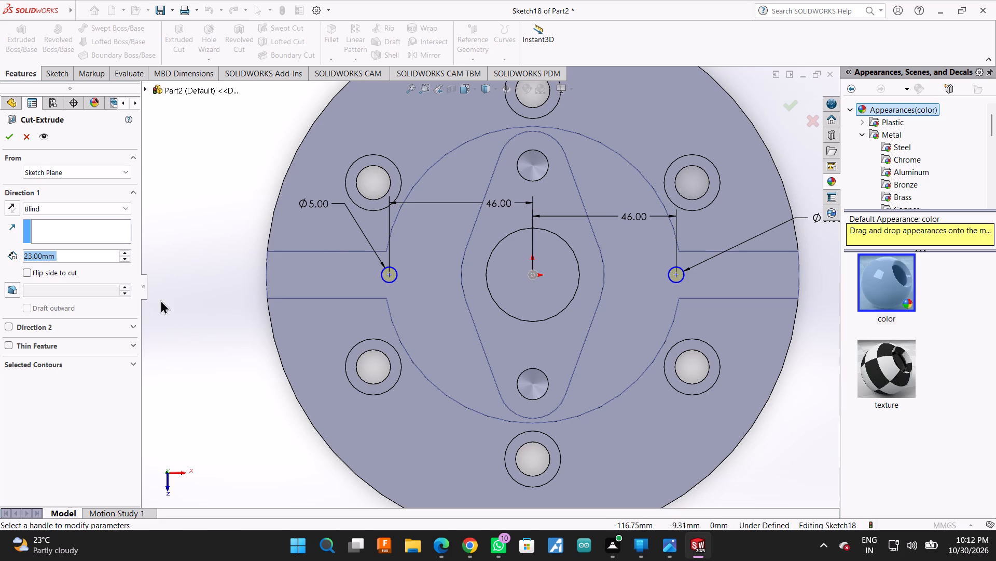
left_click(12, 132)
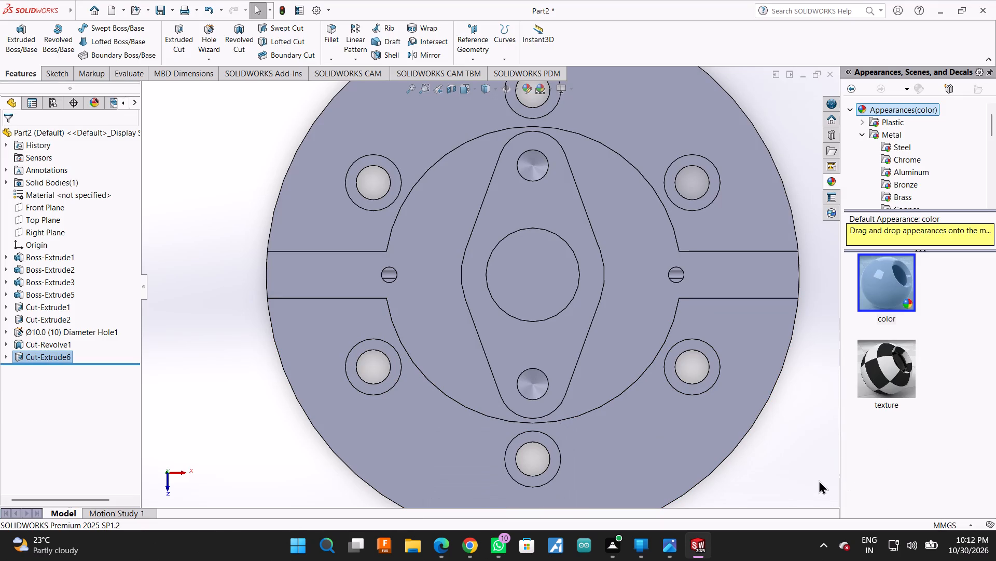
Examine the two new vertical holes in the middle boss from several angles, finishing in the isometric view.
right_click(814, 420)
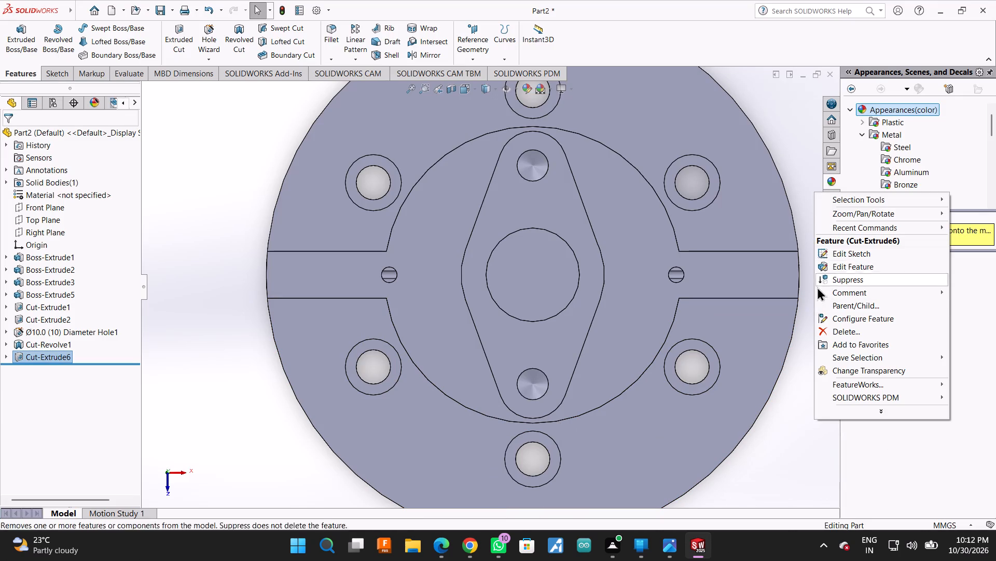
left_click(838, 217)
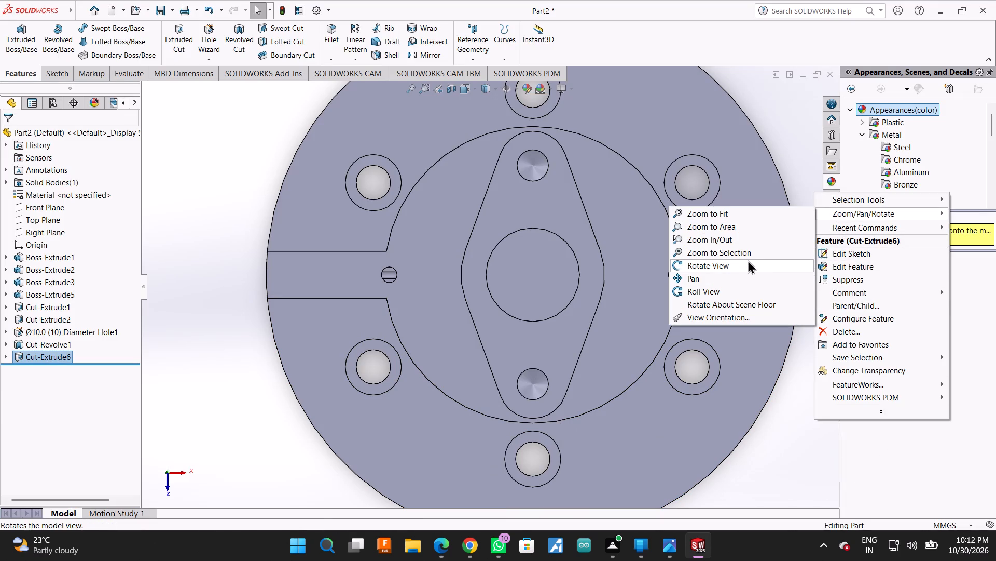
left_click(736, 262)
left_click_drag(767, 435, 772, 400)
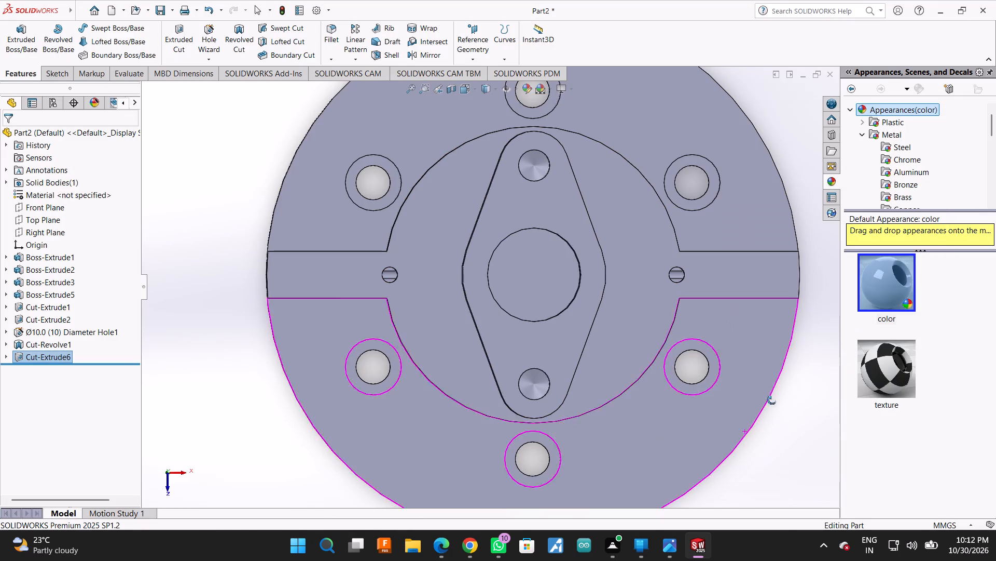
left_click_drag(772, 400, 633, 381)
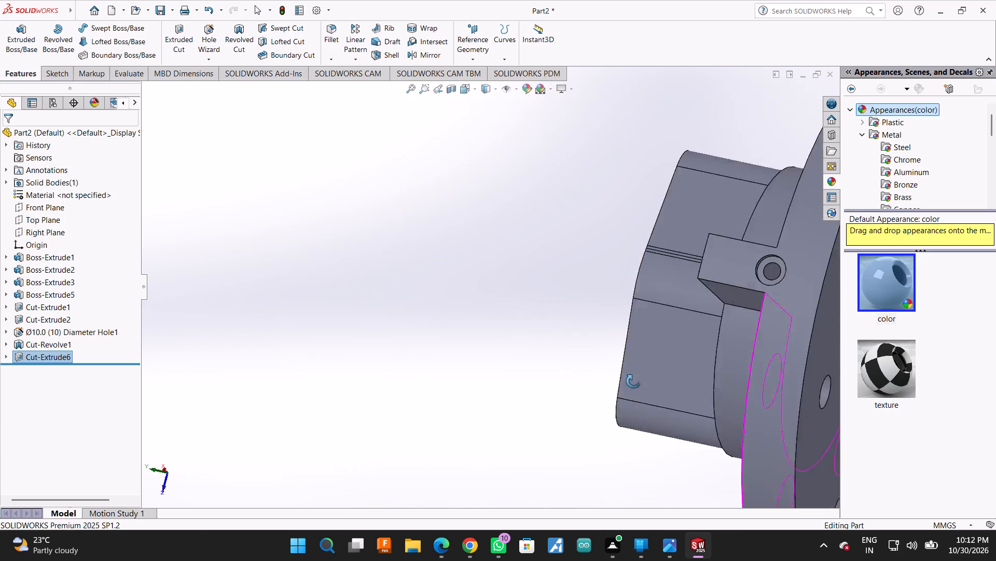
left_click_drag(633, 381, 834, 424)
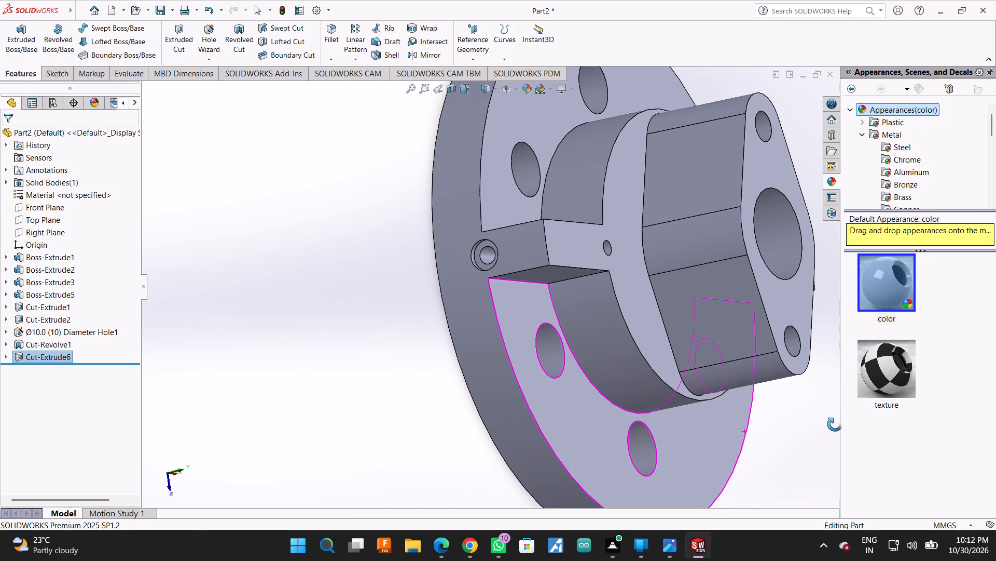
key("space")
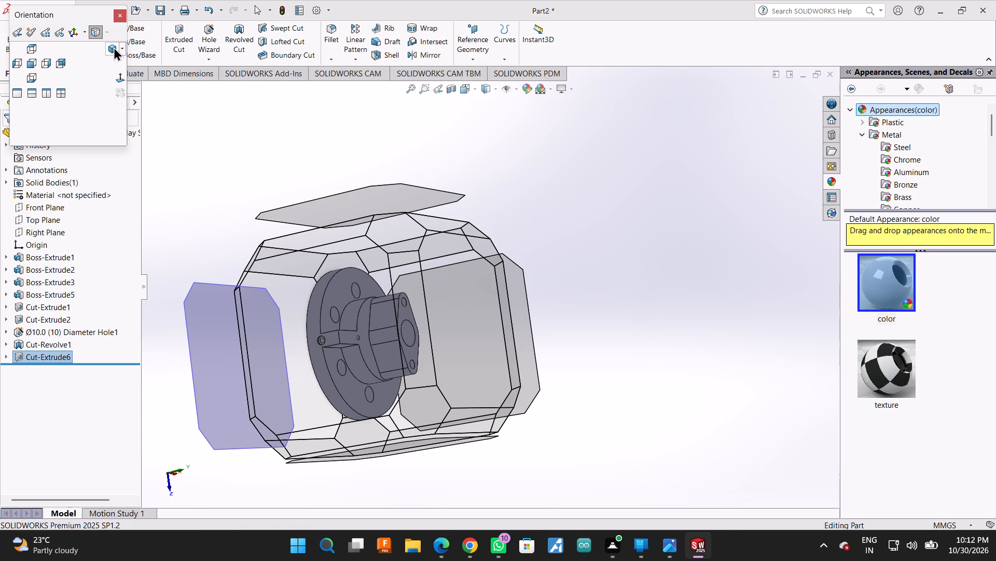
left_click(113, 47)
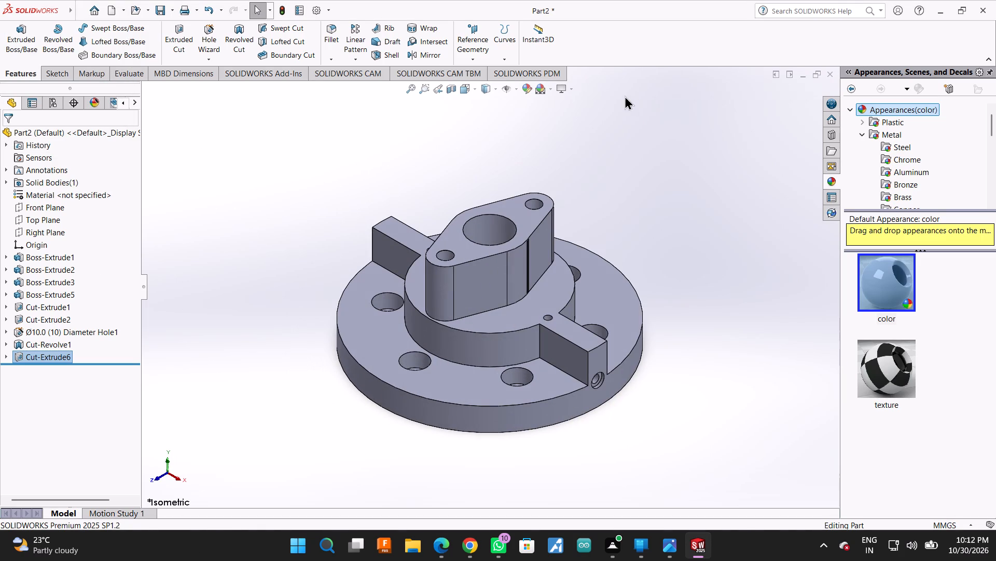
Inspect where the vertical holes meet the stepped cross hole using a temporary section view on the Front Plane.
left_click(445, 90)
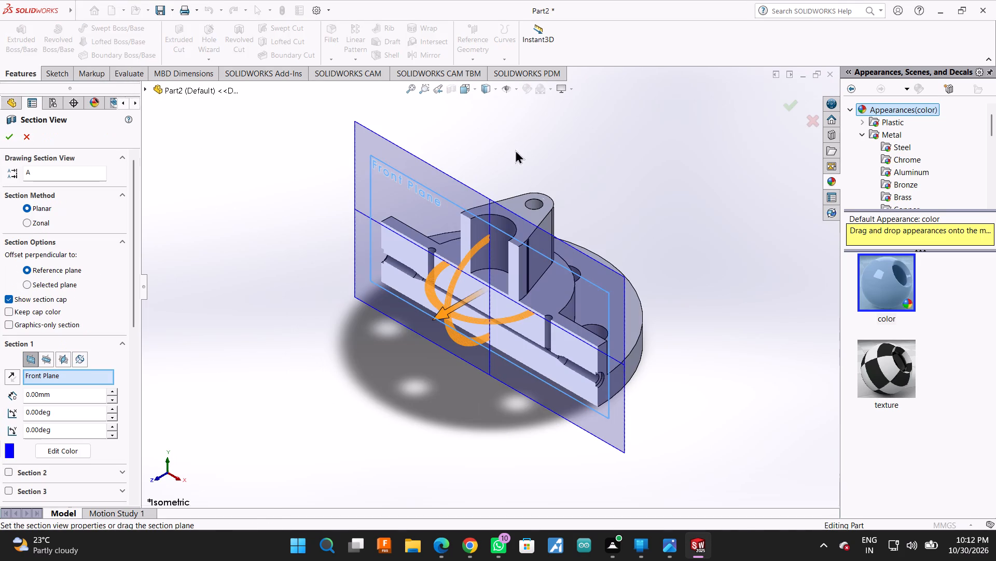
scroll(595, 336, "down", 5)
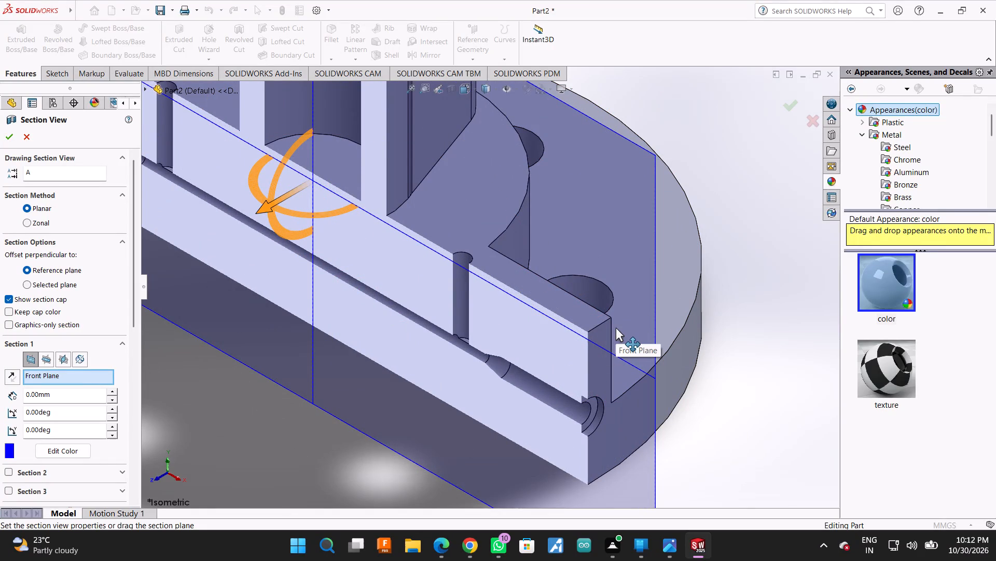
scroll(756, 337, "up", 1)
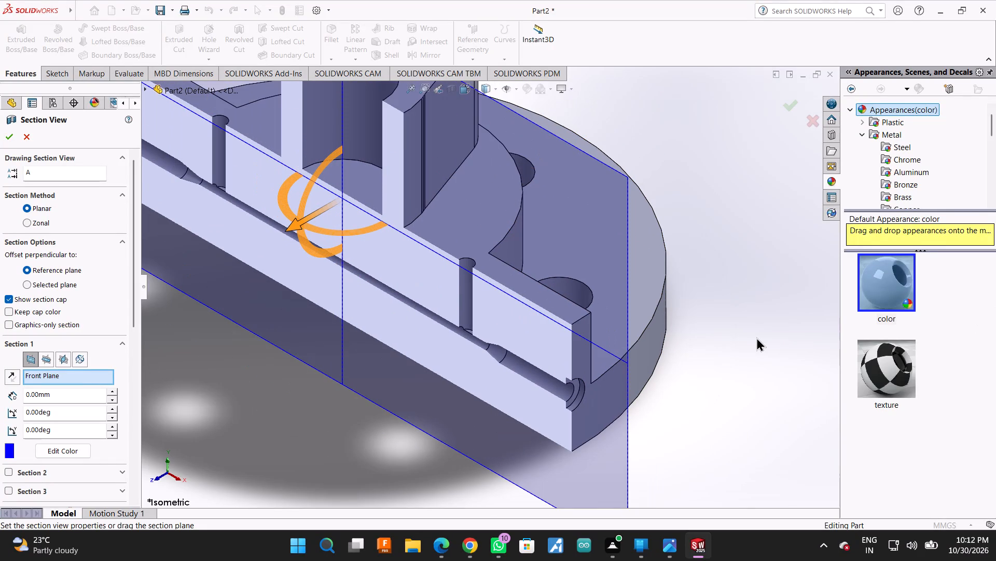
scroll(610, 404, "up", 1)
key("Escape")
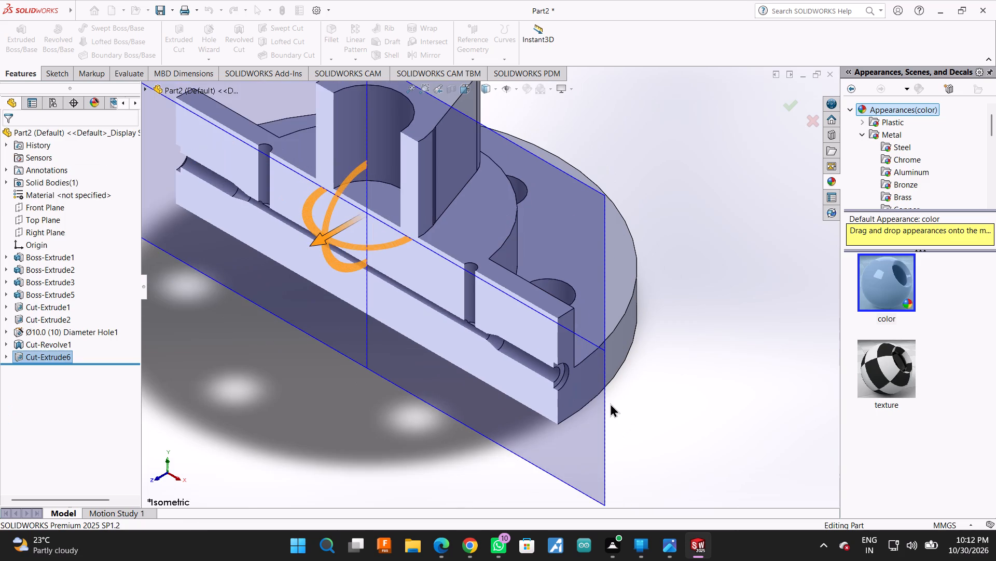
scroll(622, 357, "up", 3)
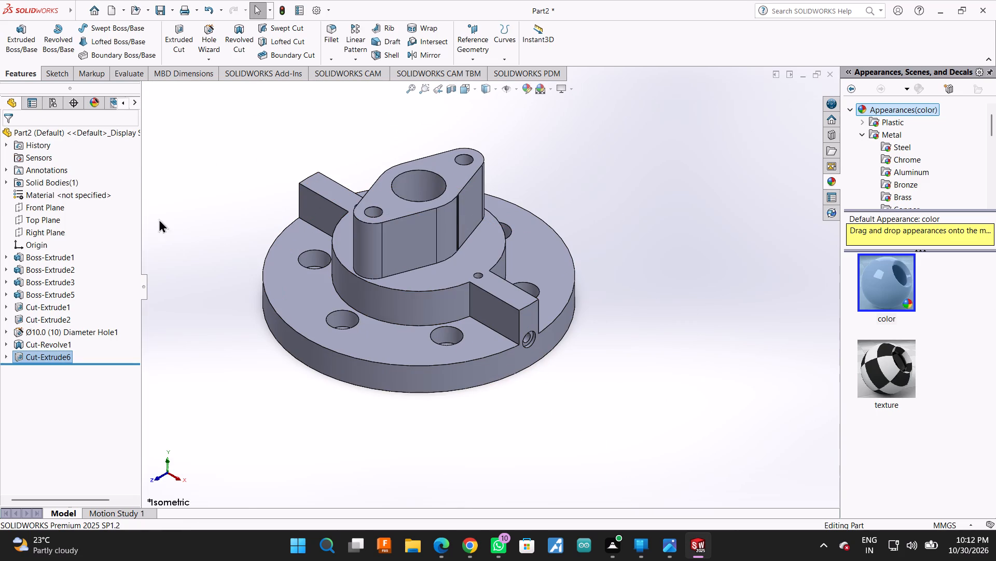
In a new Front Plane sketch, draw a 41 mm vertical construction line from the origin to the middle boss's top face.
left_click(55, 207)
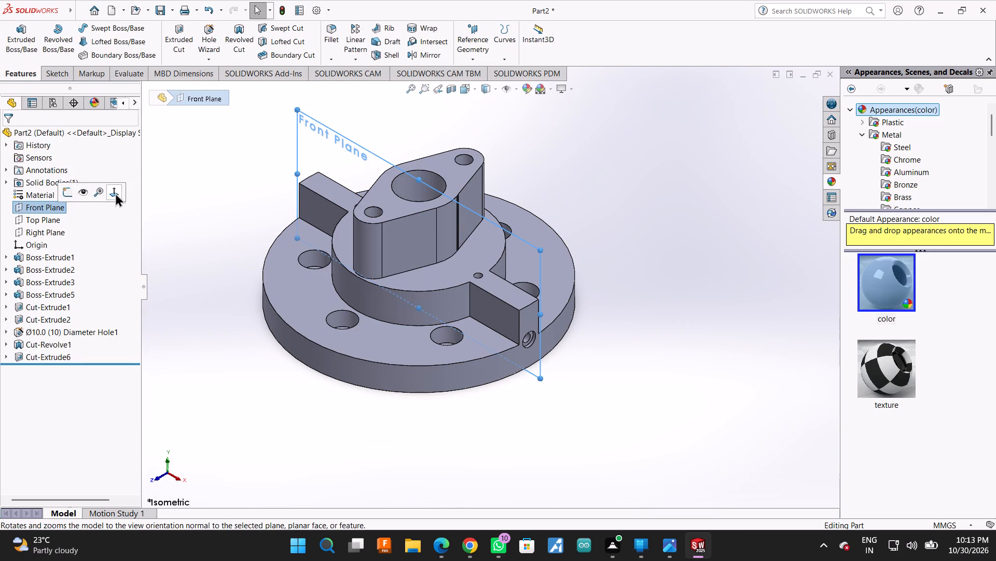
left_click(115, 193)
left_click(57, 204)
left_click(70, 187)
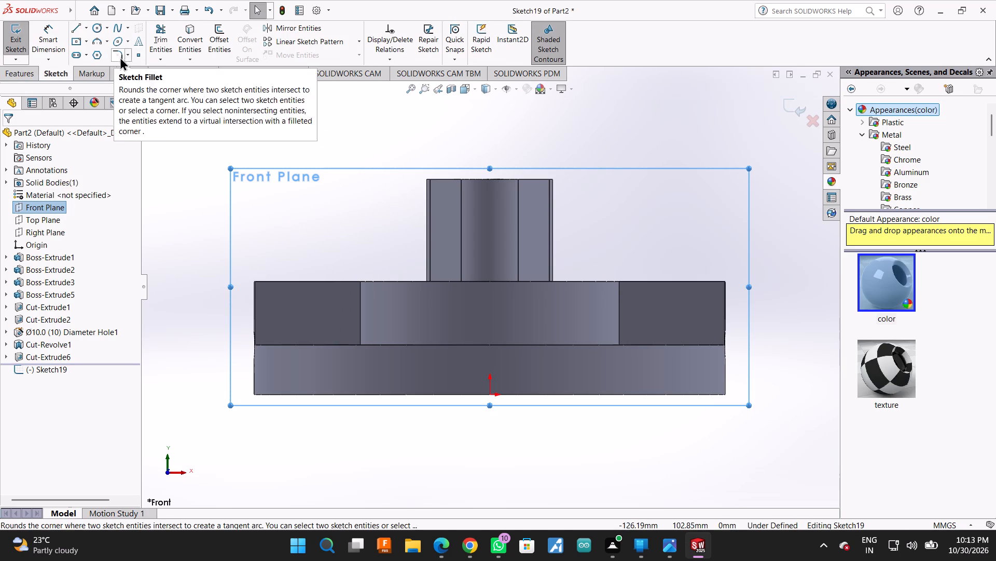
left_click(73, 26)
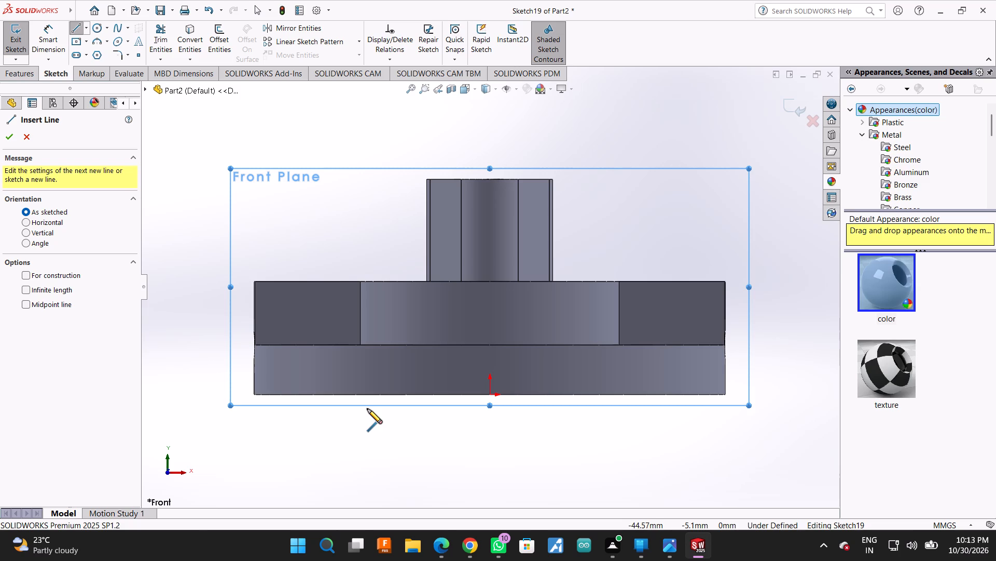
left_click(490, 395)
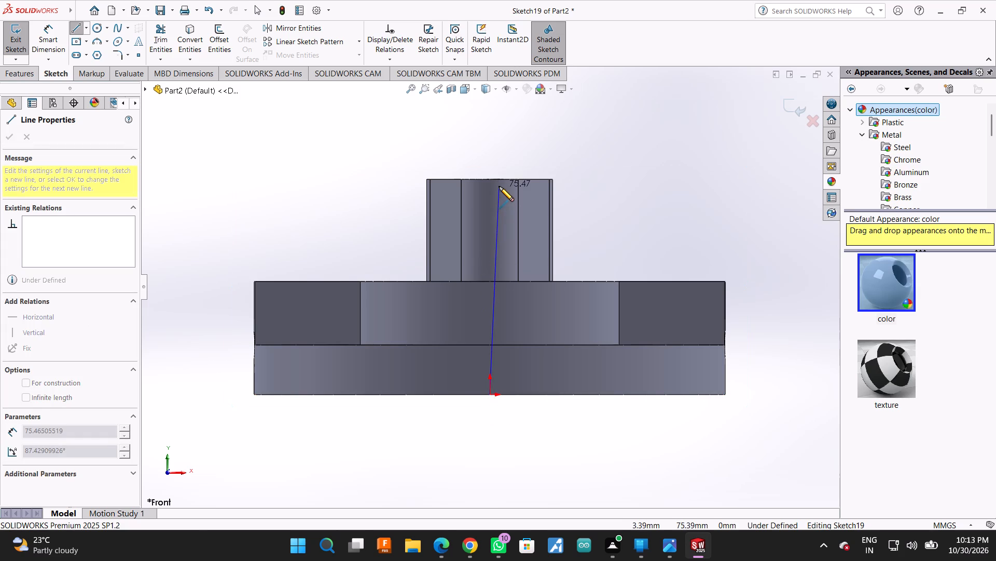
left_click(488, 281)
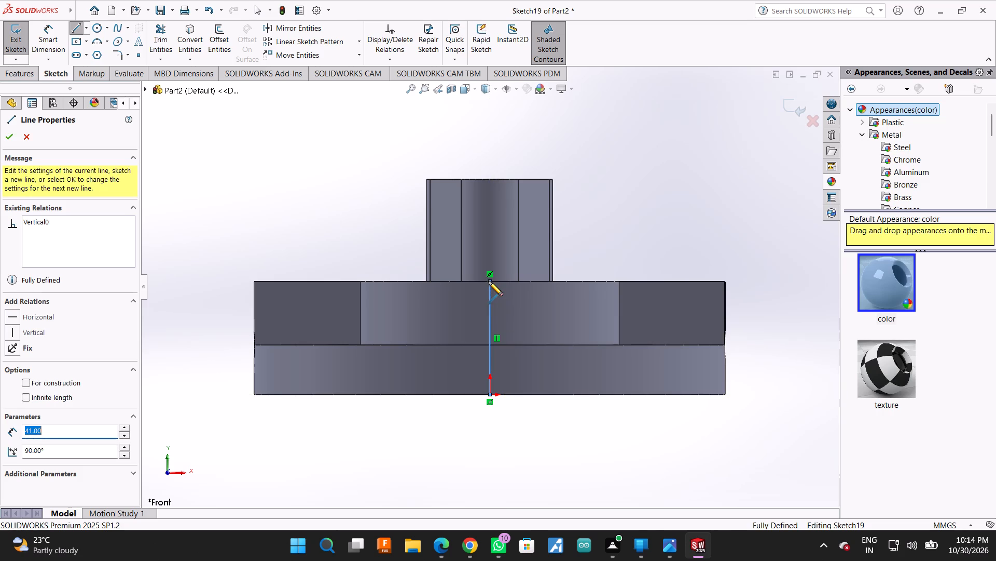
key("Escape")
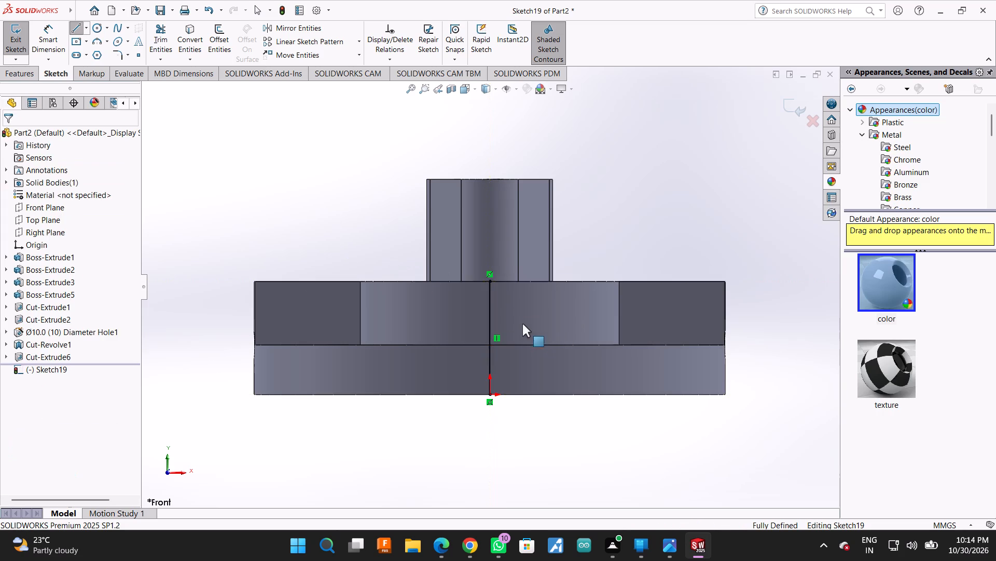
left_click(487, 318, "ctrl")
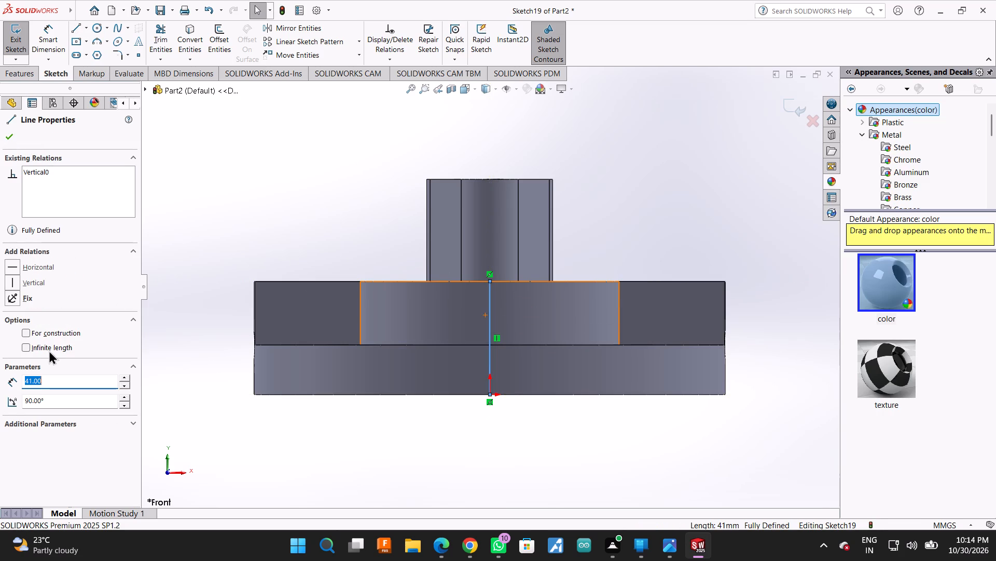
left_click(35, 333)
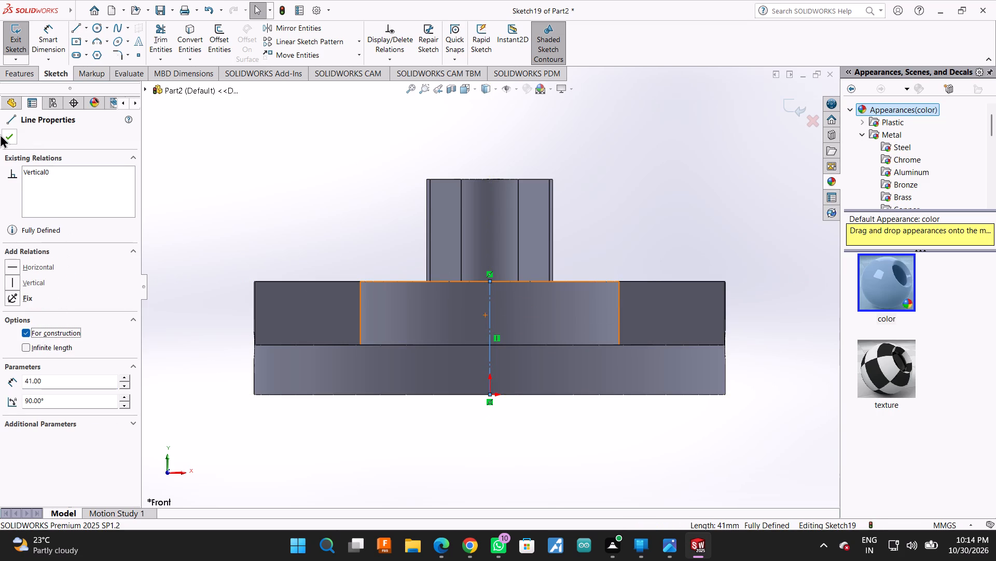
left_click(6, 137)
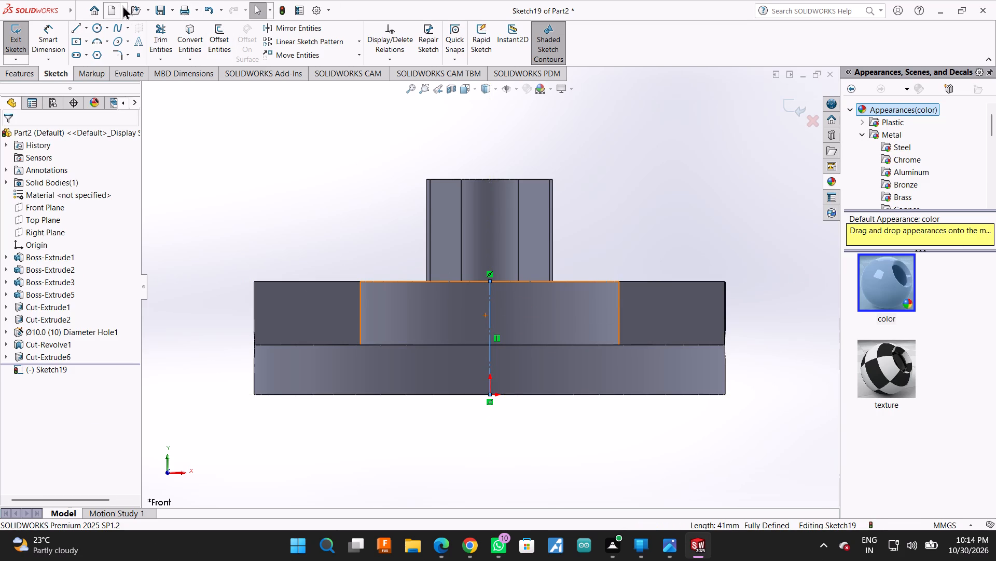
Display the model with hidden lines visible and undo the stray line started at the construction line's upper end.
left_click(74, 27)
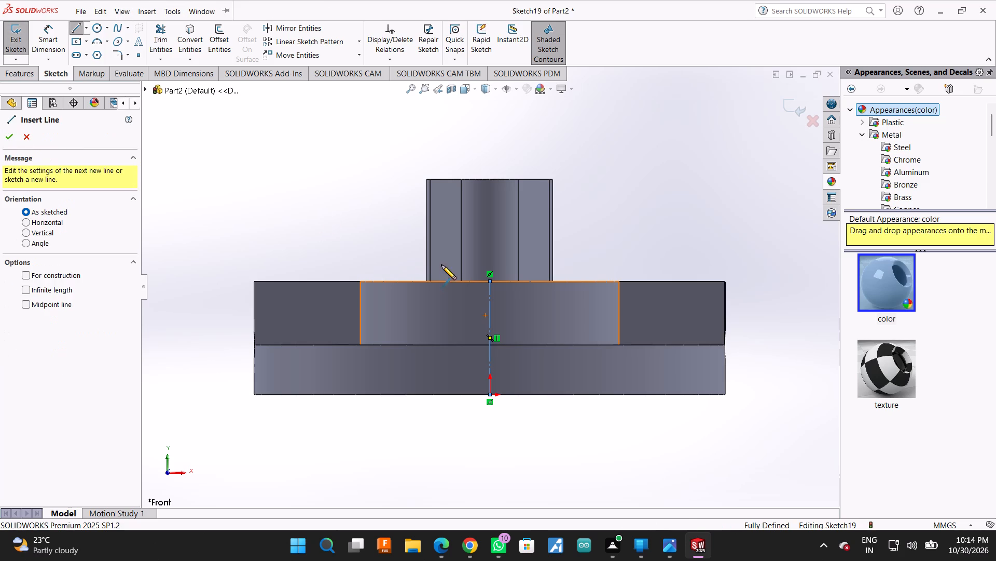
left_click(490, 282)
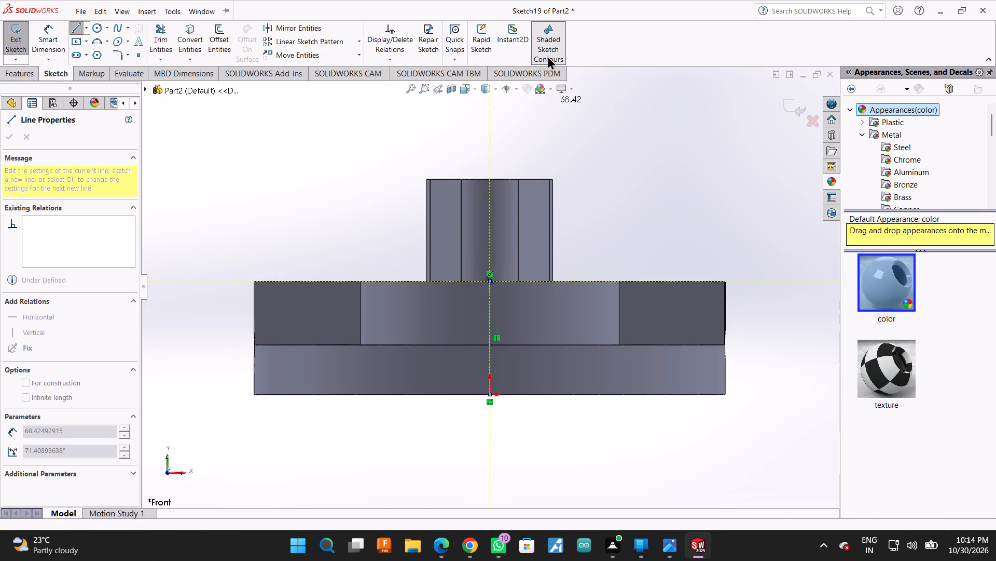
left_click(496, 86)
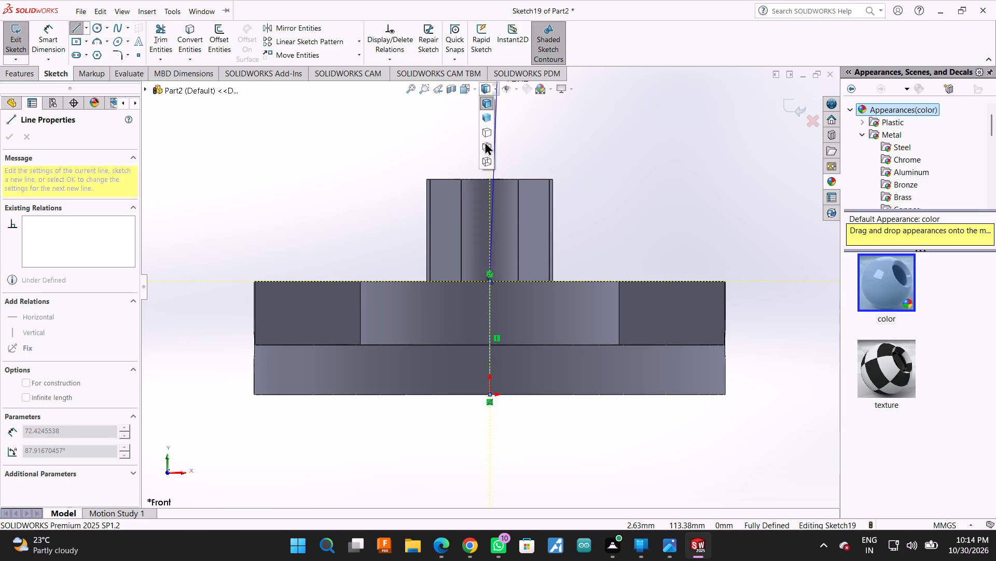
left_click(485, 141)
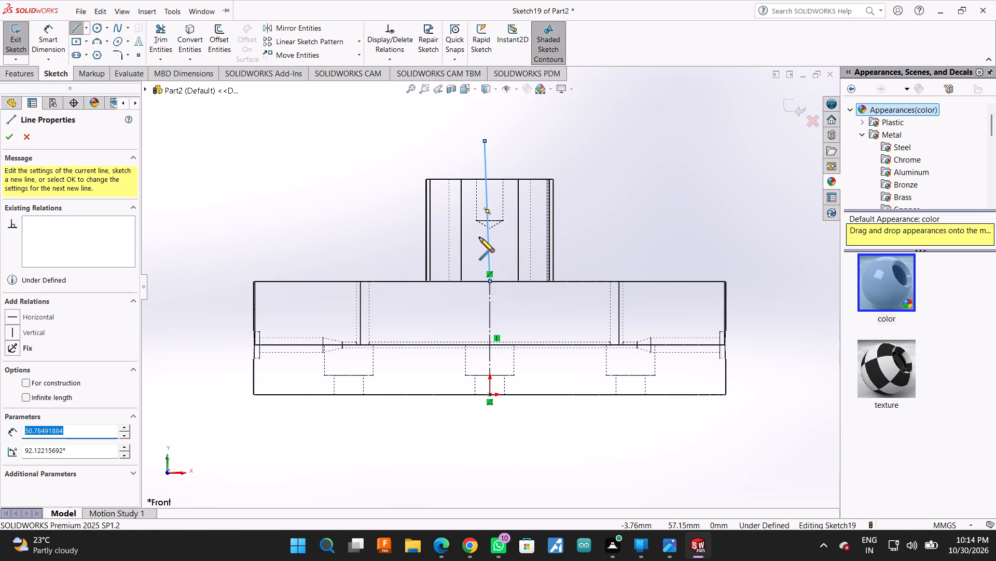
key("ctrl+z")
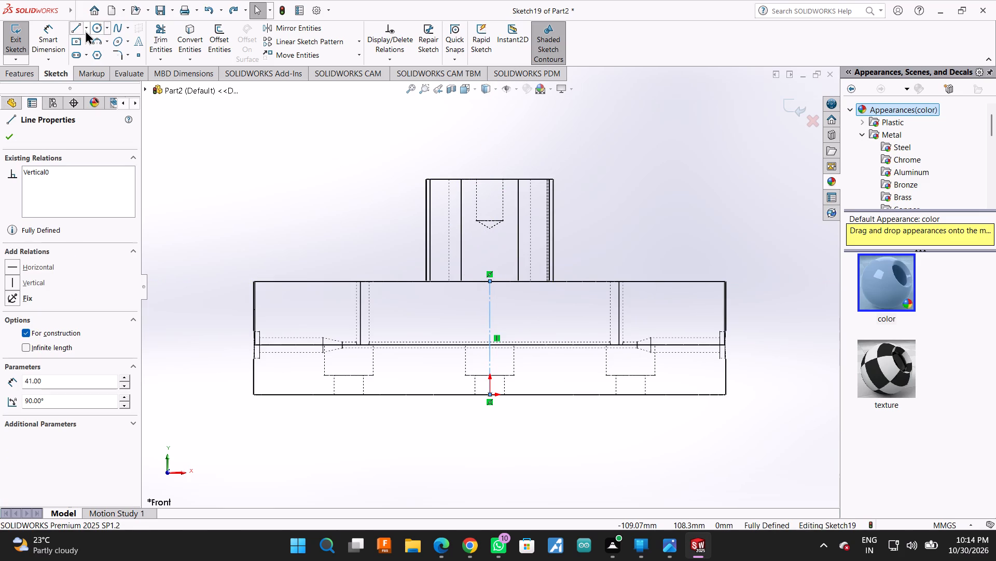
Sketch a horizontal line about 10.5 mm long toward −X from the construction line's upper end, along the middle boss's top face.
left_click(73, 25)
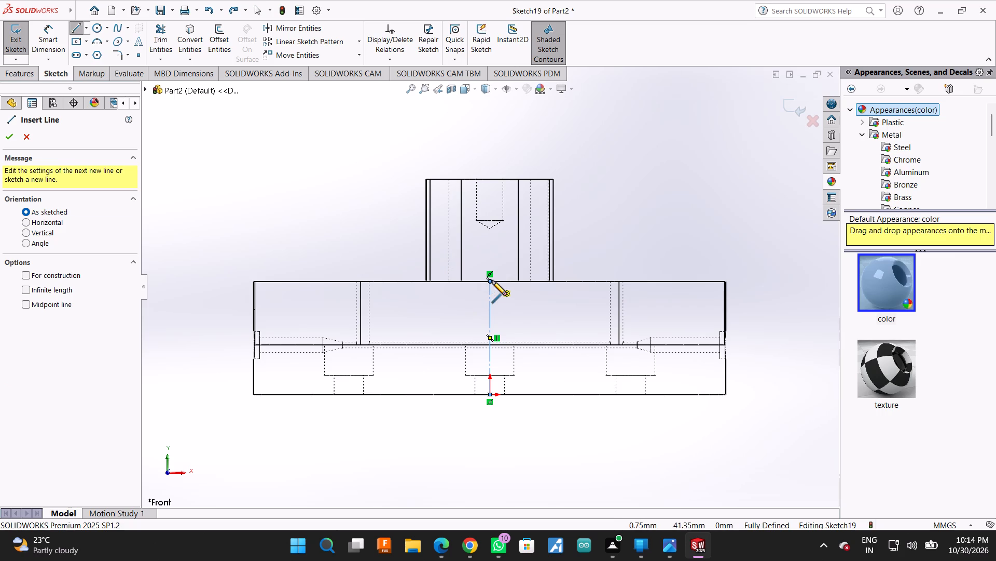
left_click(490, 281)
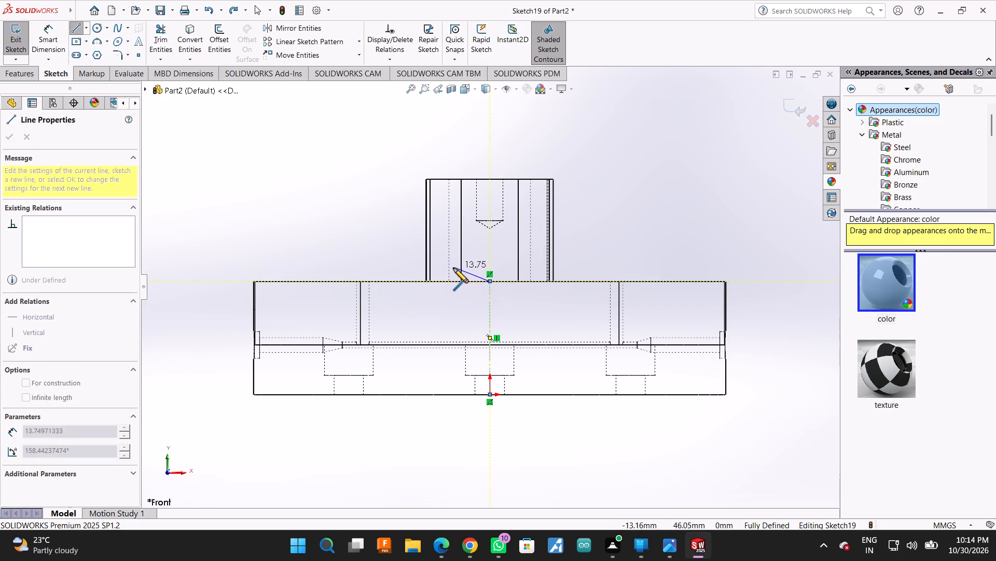
left_click(461, 280)
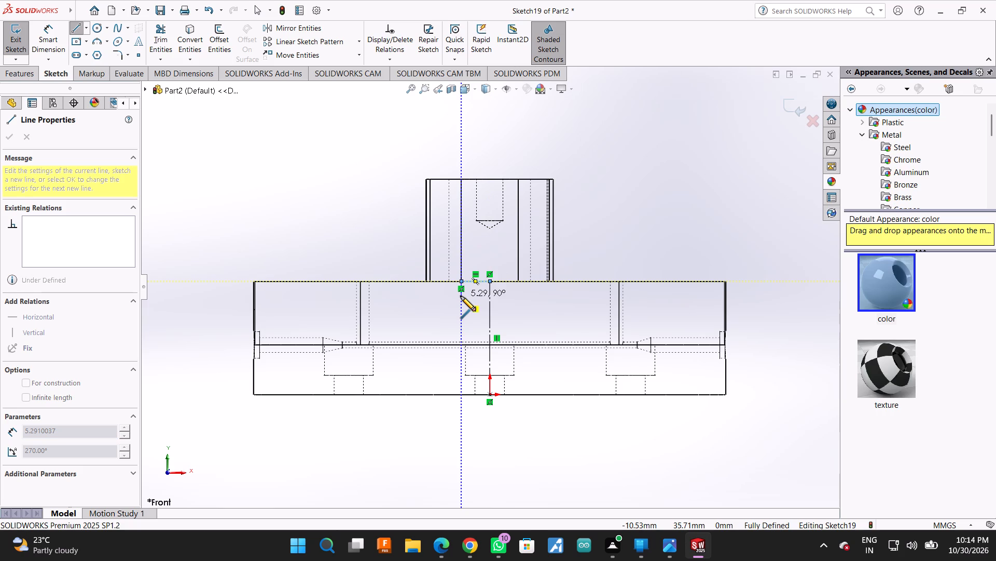
key("Escape")
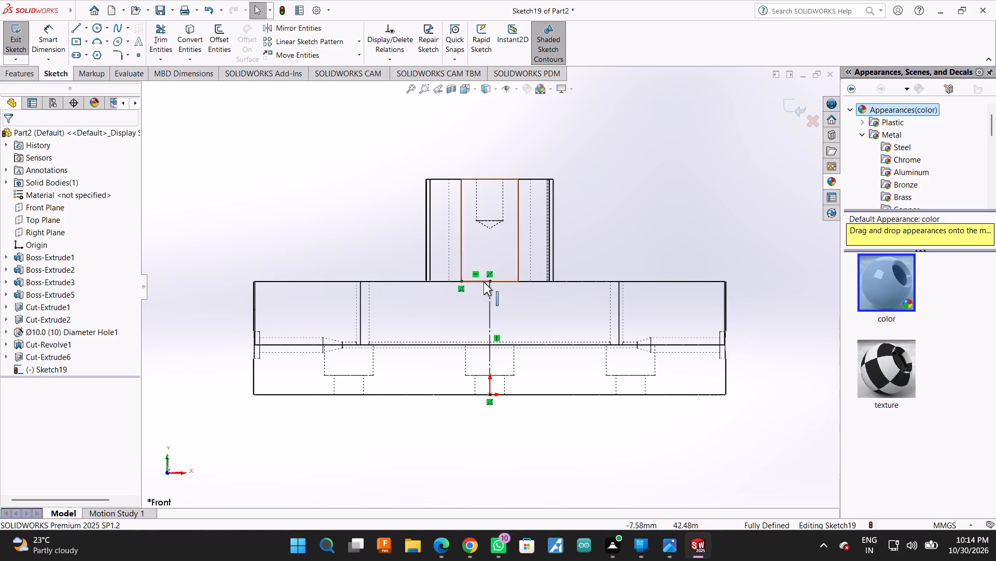
Check the width between the upper boss's two outer vertical edges with a trial Smart Dimension, without placing it.
scroll(471, 272, "down", 2)
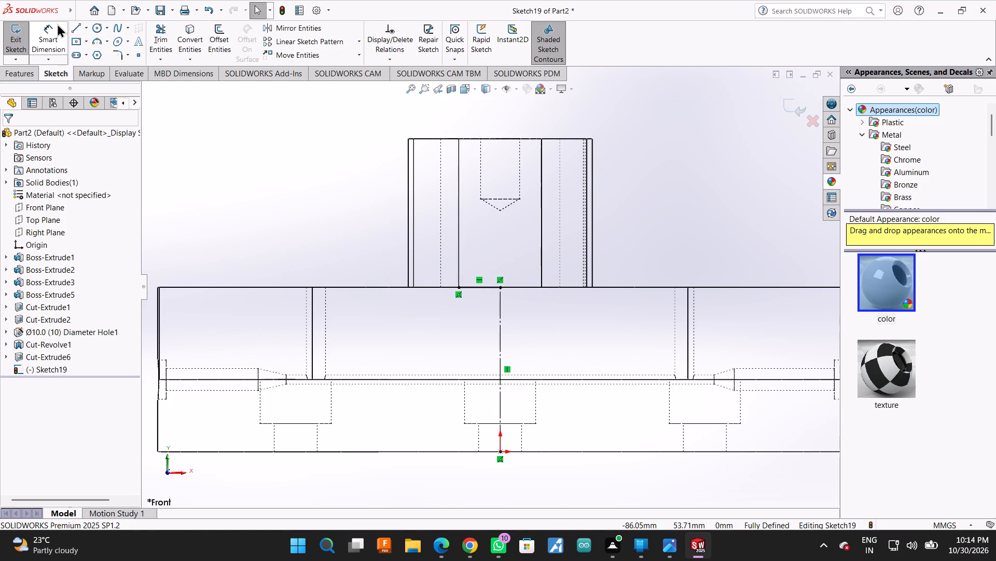
left_click(56, 24)
left_click(412, 209)
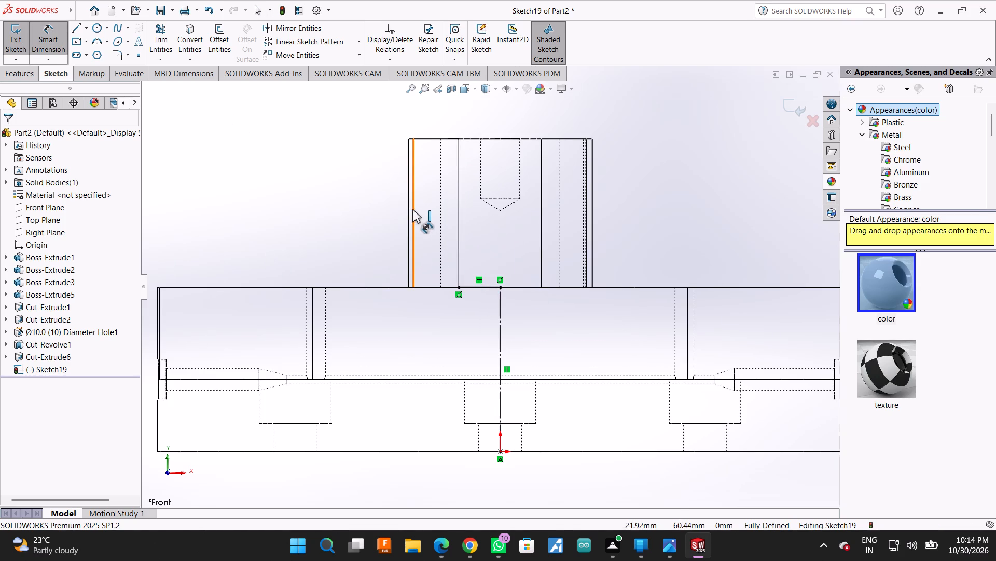
left_click(587, 248)
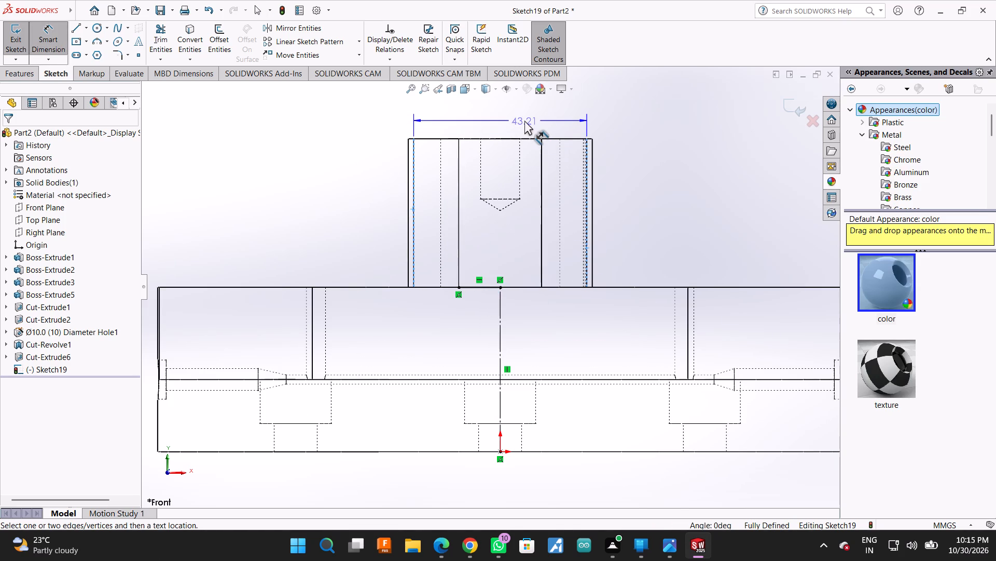
key("Escape")
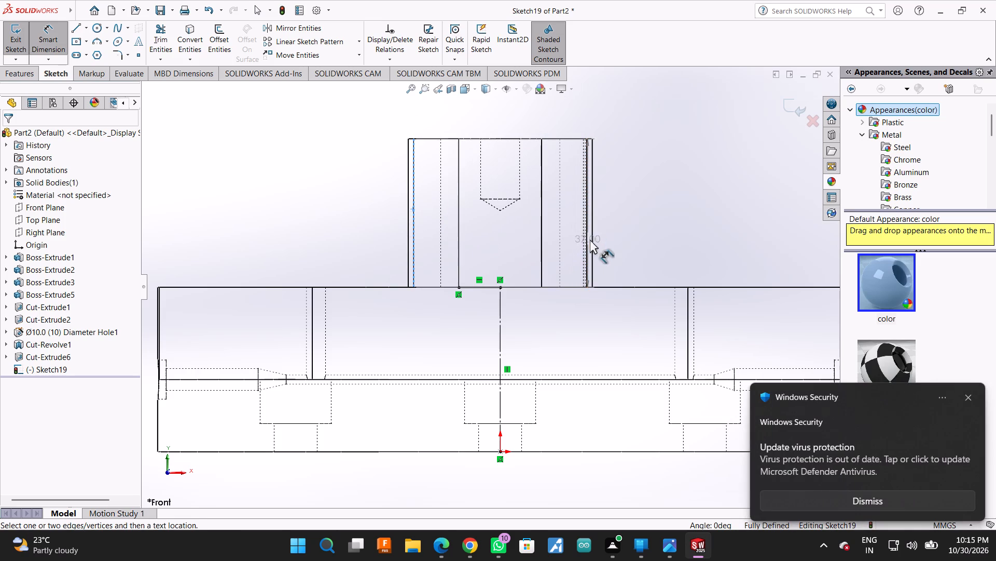
key("Escape")
left_click(964, 506)
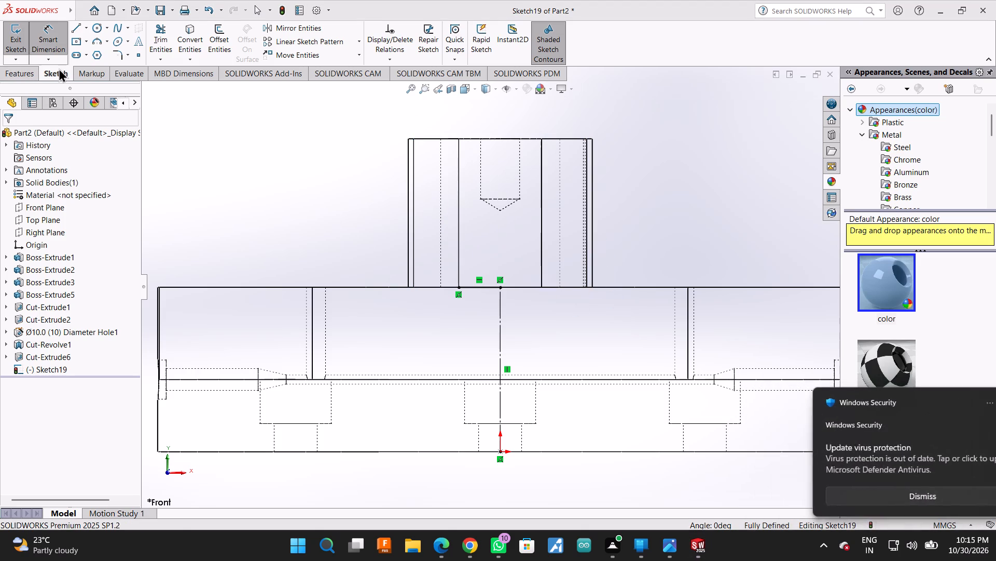
Try a Smart Dimension between the upper boss's two outermost vertical edges, and cancel it without placing it.
left_click(50, 29)
left_click(49, 29)
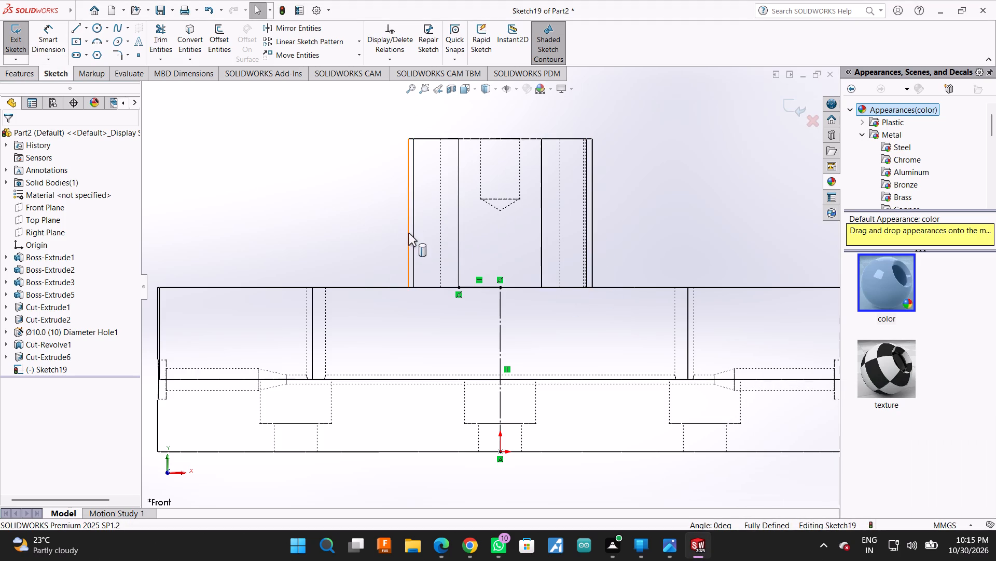
left_click(408, 233)
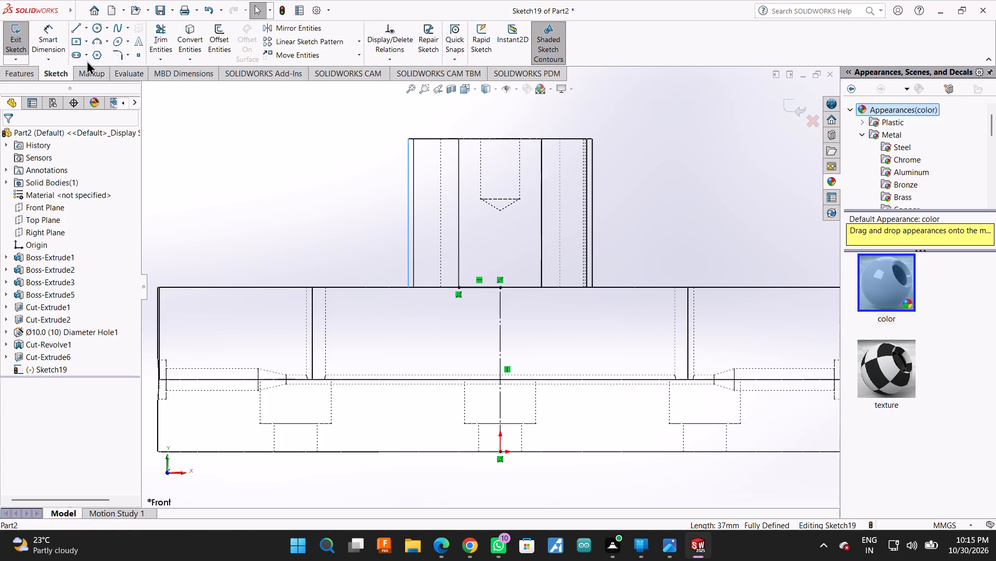
left_click(38, 29)
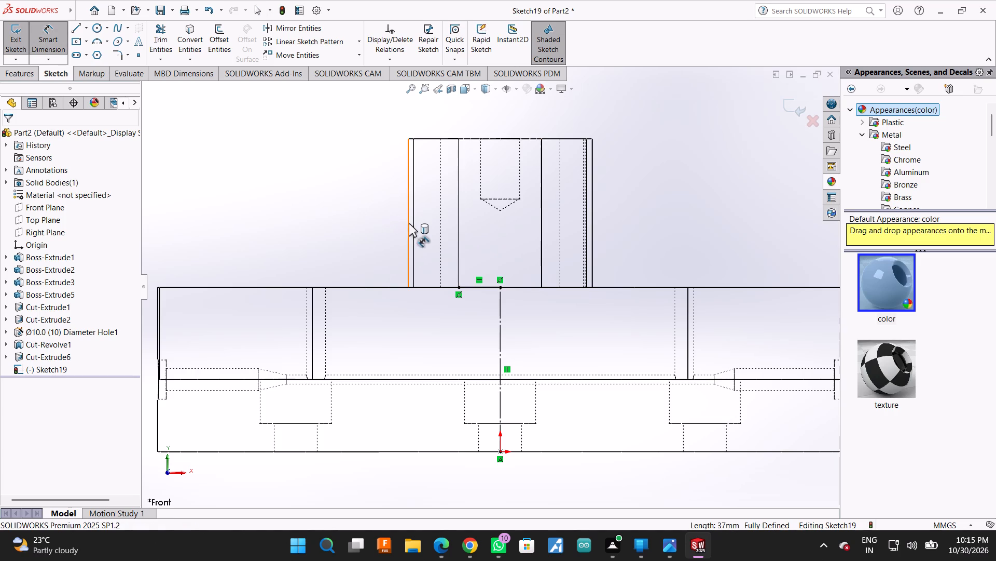
left_click(409, 223)
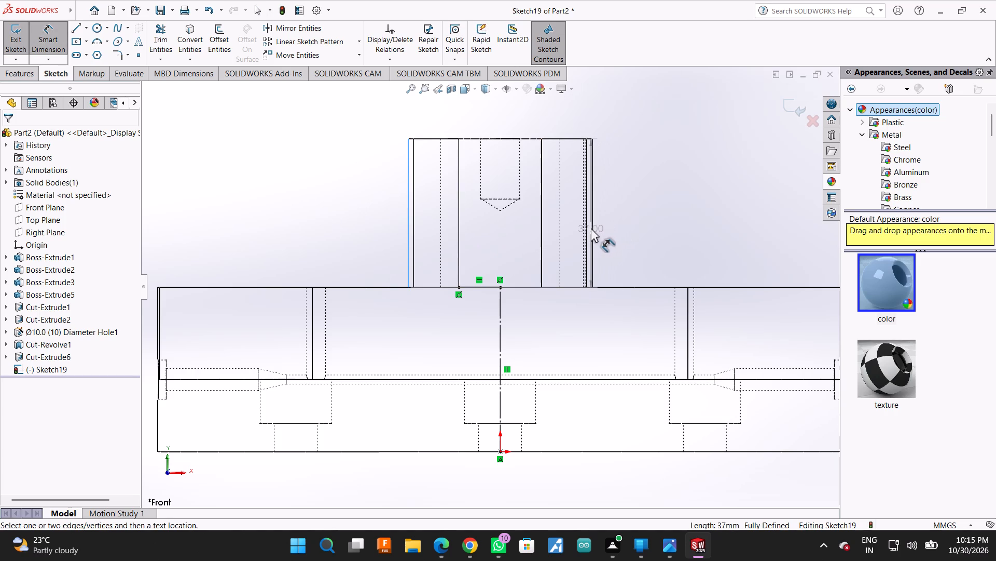
scroll(593, 230, "down", 1)
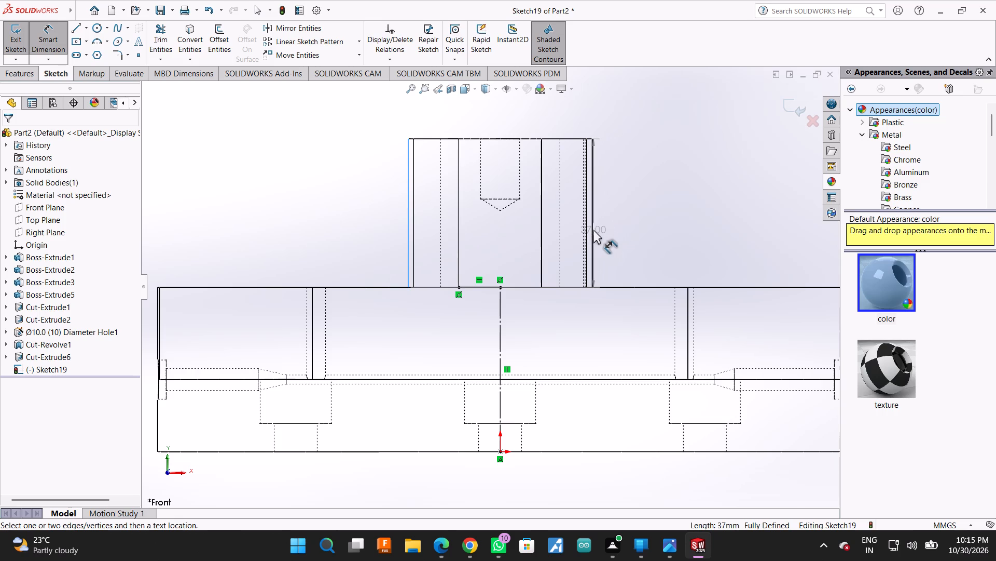
scroll(593, 230, "down", 5)
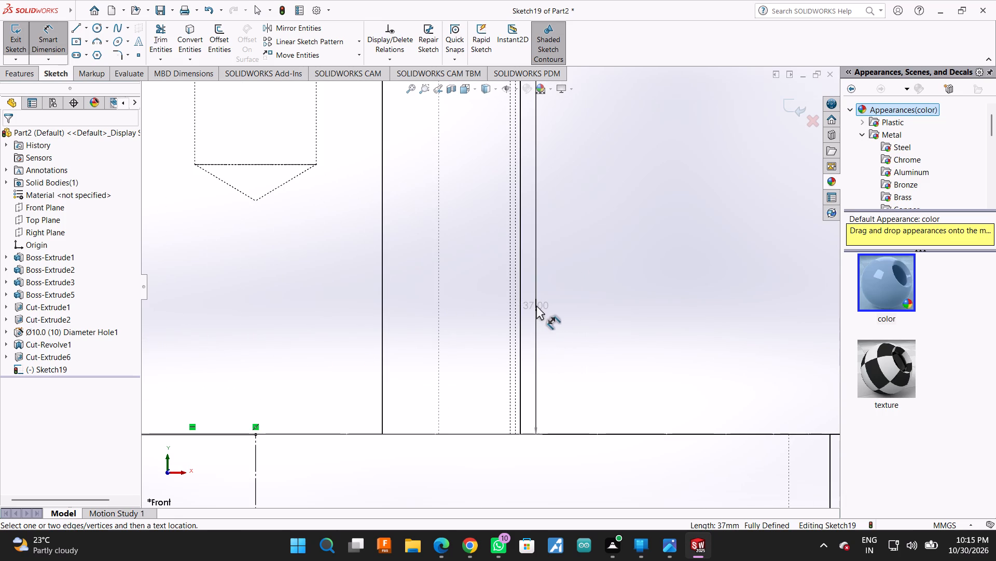
left_click(536, 305)
scroll(515, 316, "up", 1)
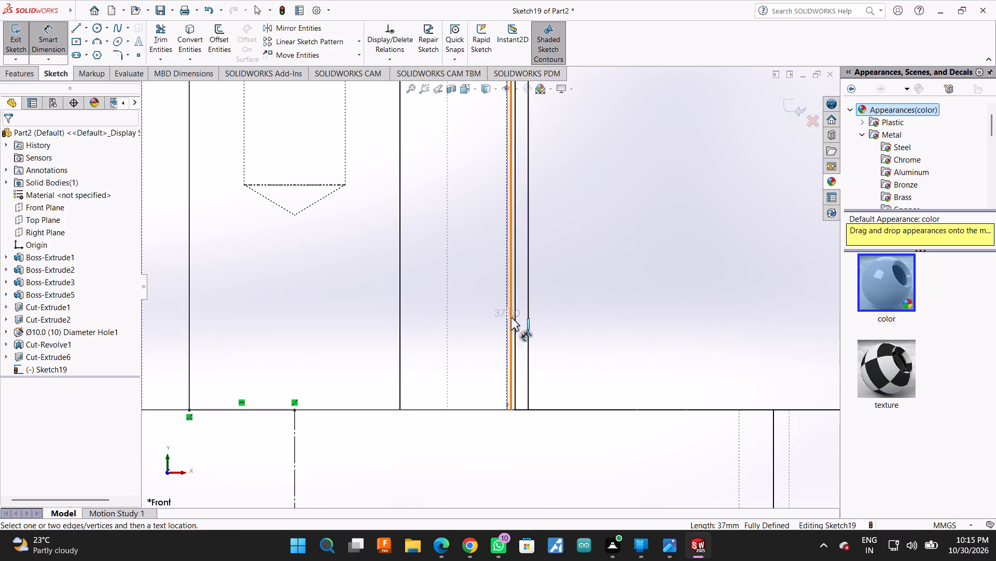
key("Escape")
scroll(519, 323, "up", 3)
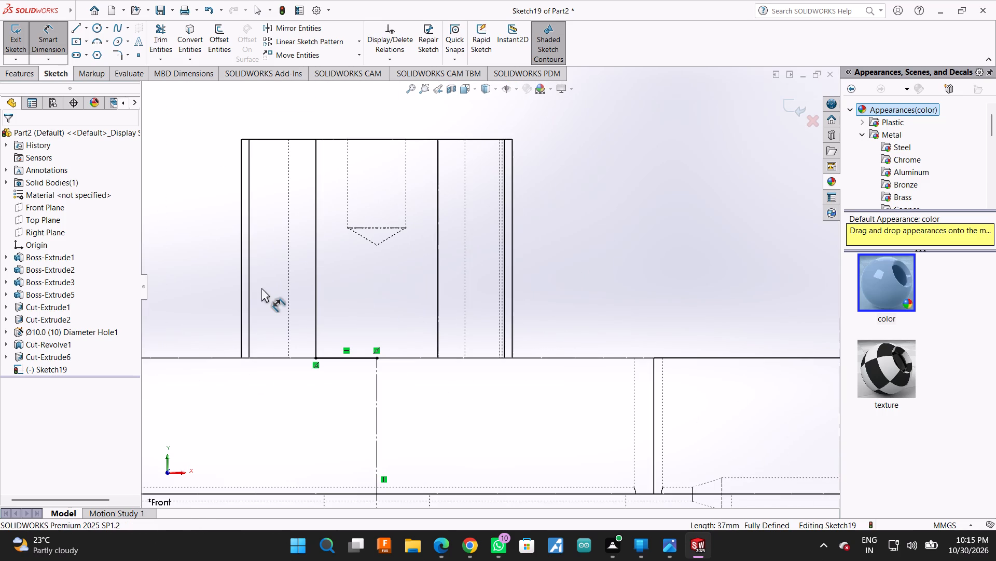
Check the width between the upper boss's inner pair of solid vertical edges with a trial Smart Dimension, without placing it.
left_click(248, 286)
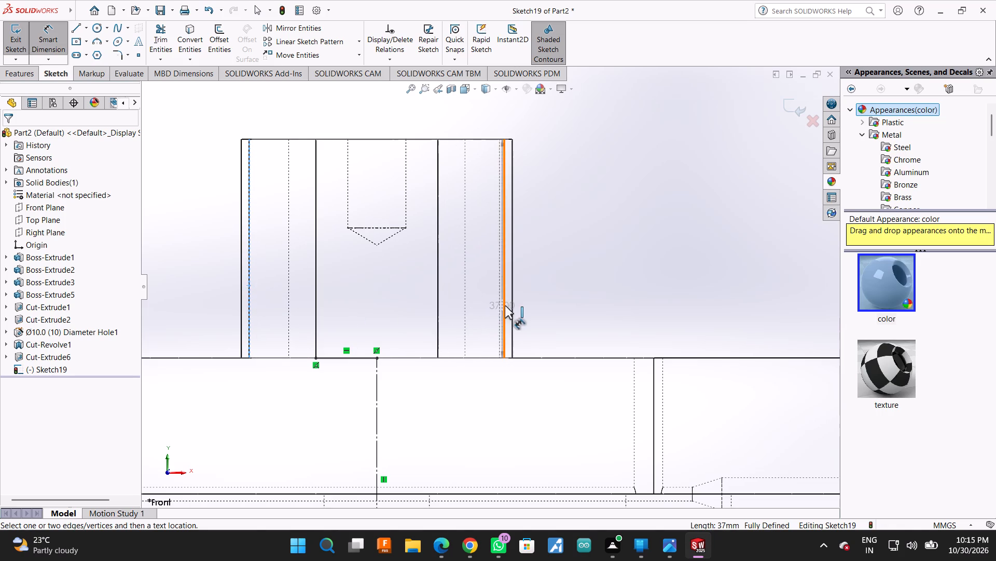
scroll(505, 306, "down", 2)
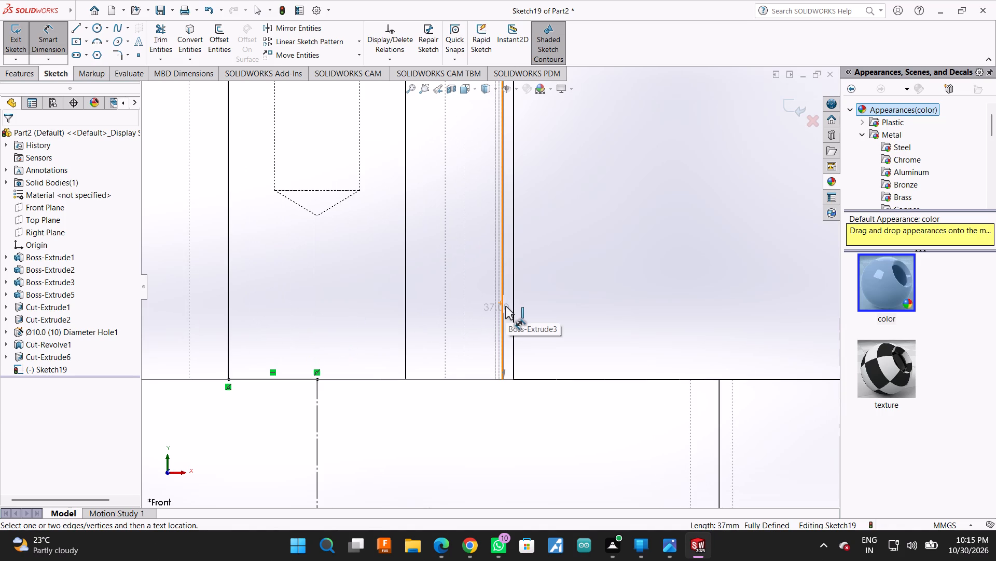
scroll(507, 306, "down", 3)
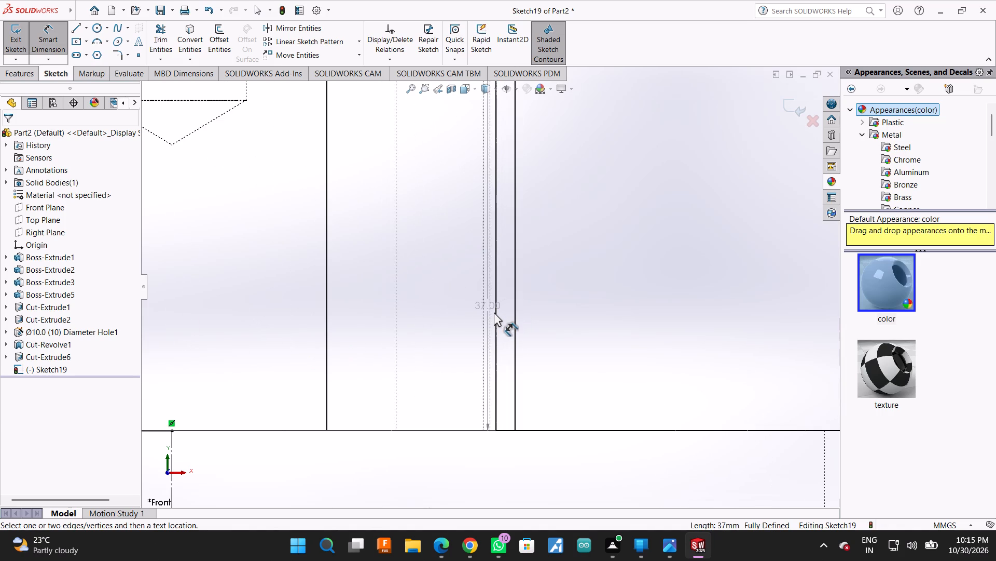
left_click(495, 313)
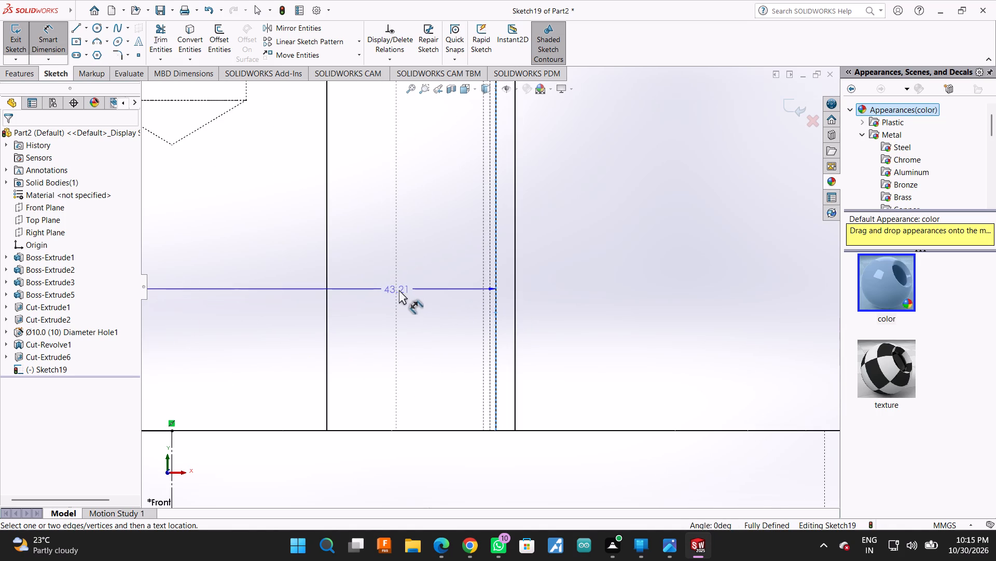
key("Escape")
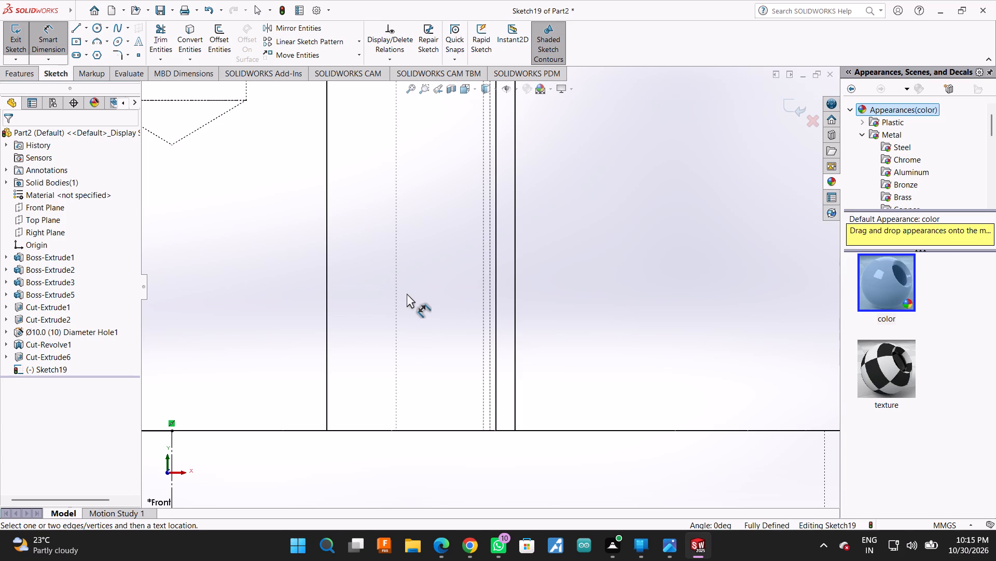
scroll(428, 309, "up", 1)
scroll(382, 306, "up", 3)
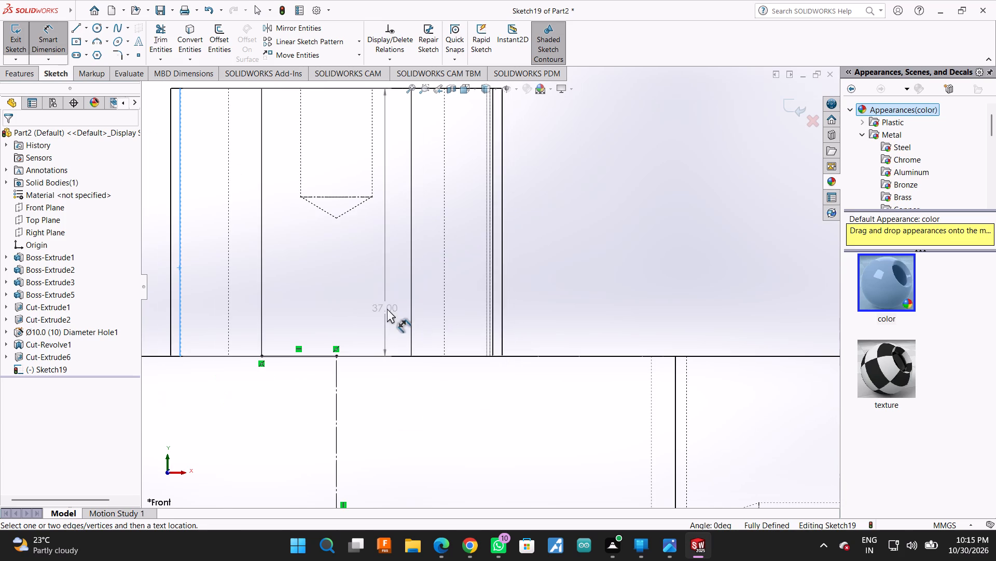
key("Escape")
key("Escape")
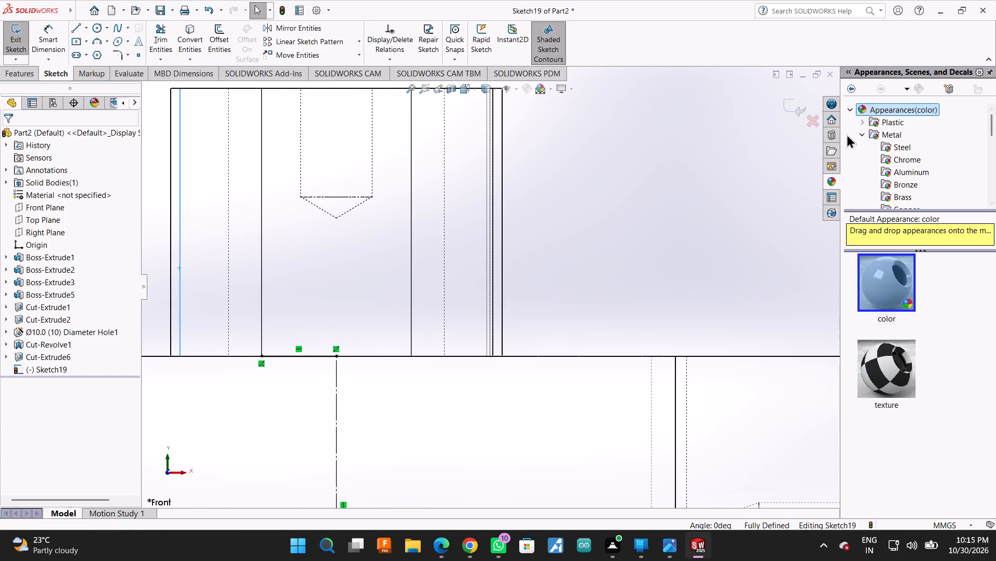
Discard the Front Plane sketch with its construction line and horizontal line, and exit it.
left_click(814, 124)
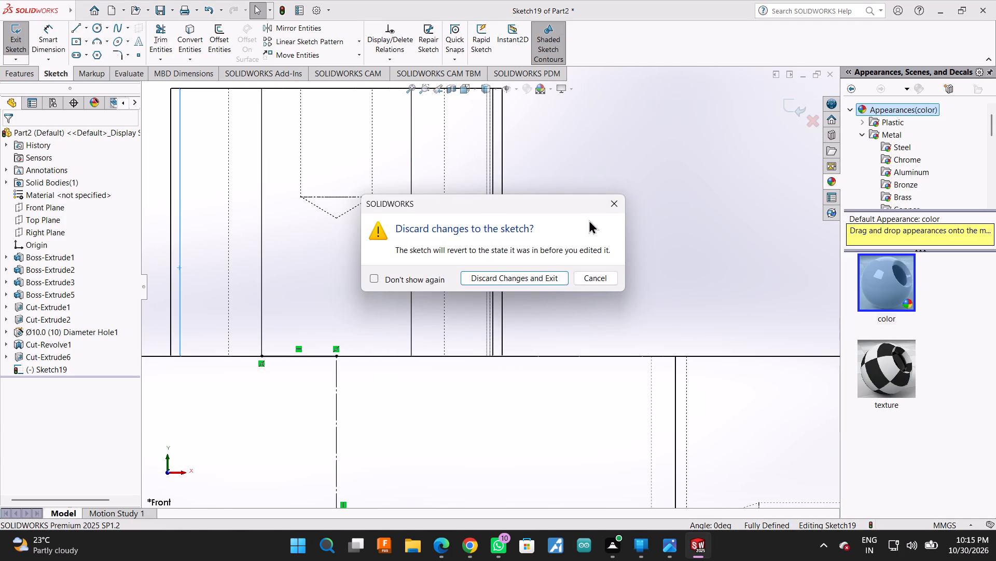
left_click(534, 277)
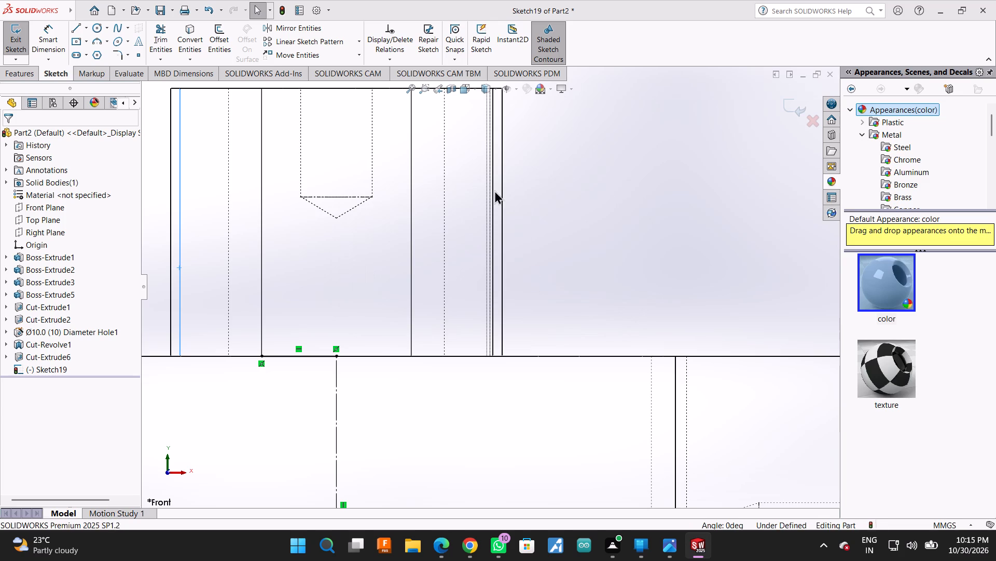
Display the model as shaded with edges.
left_click(475, 89)
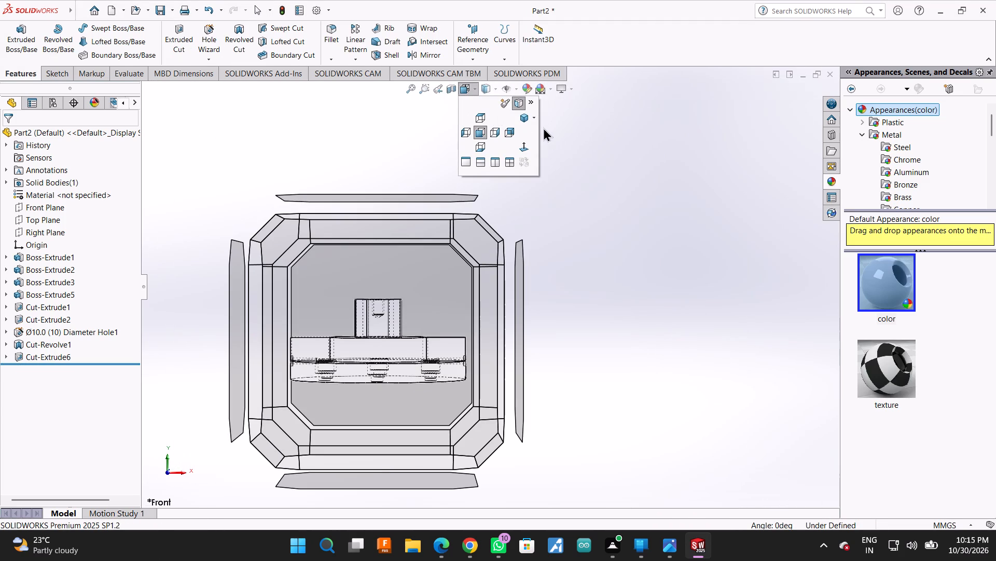
left_click(584, 131)
left_click(495, 91)
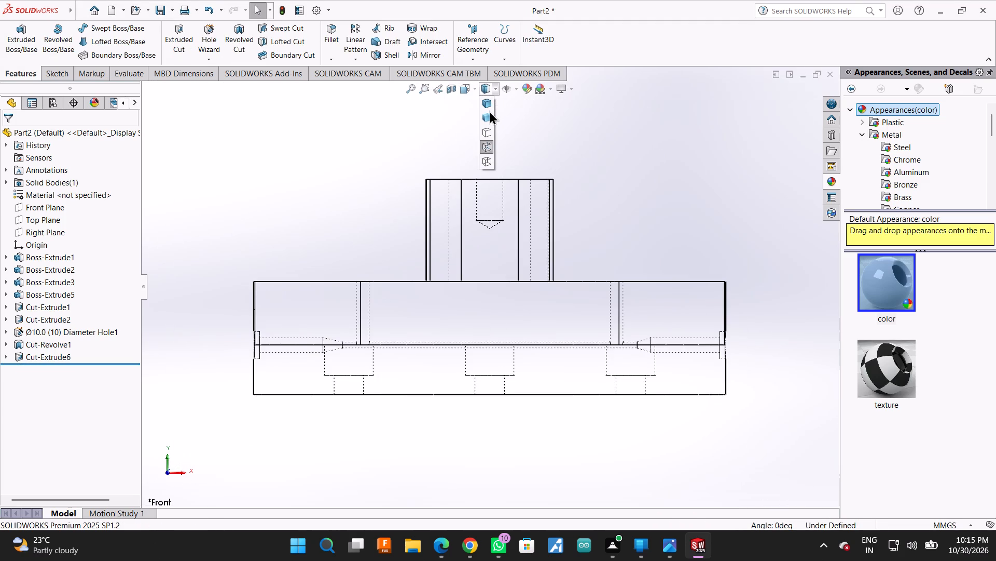
left_click(488, 102)
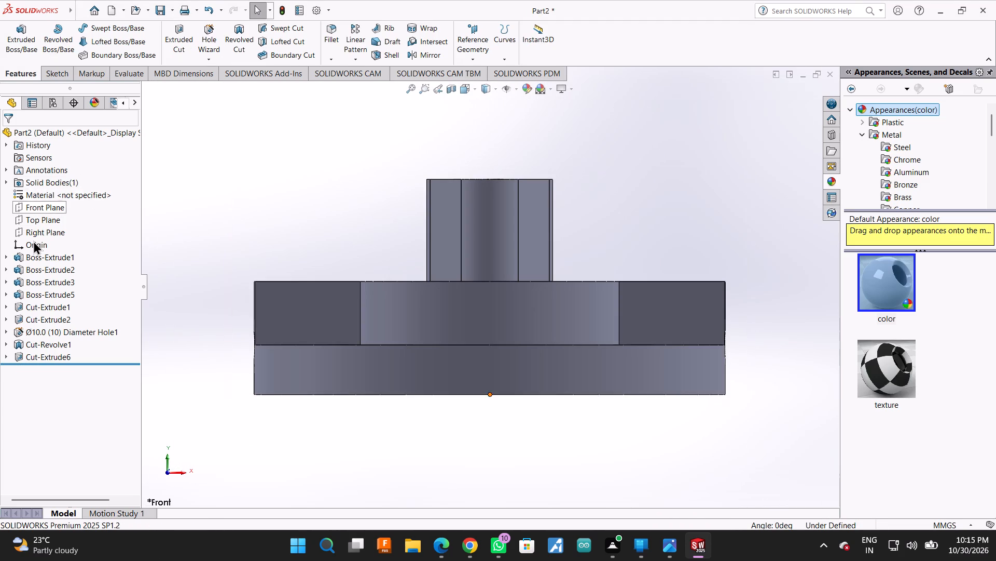
Open Boss-Extrude5's sketch to examine the lobed boss profile and its dimensions, and exit without changing it.
left_click(40, 259)
left_click(180, 313)
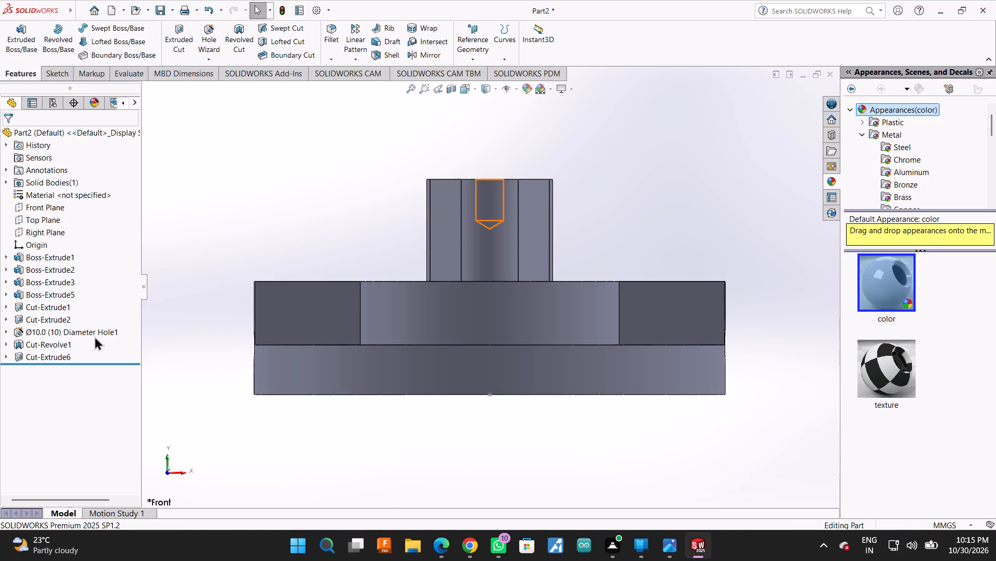
left_click(43, 292)
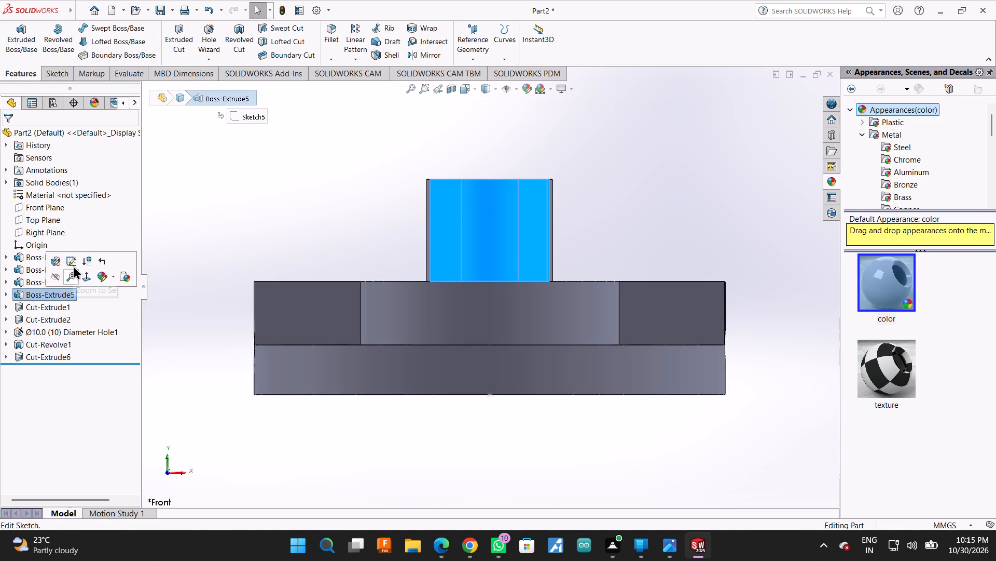
left_click(73, 265)
scroll(501, 315, "down", 2)
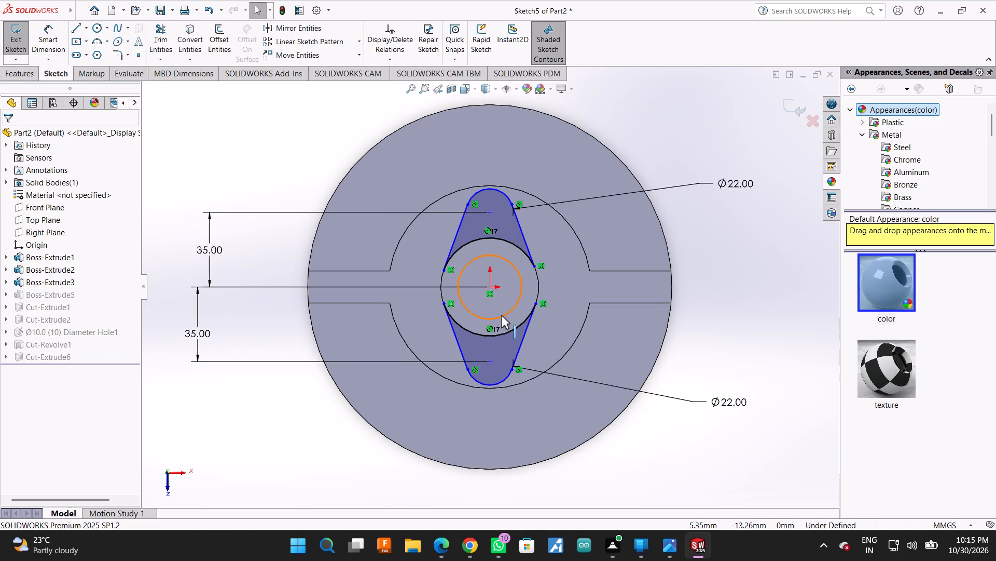
scroll(501, 315, "down", 2)
scroll(501, 315, "up", 1)
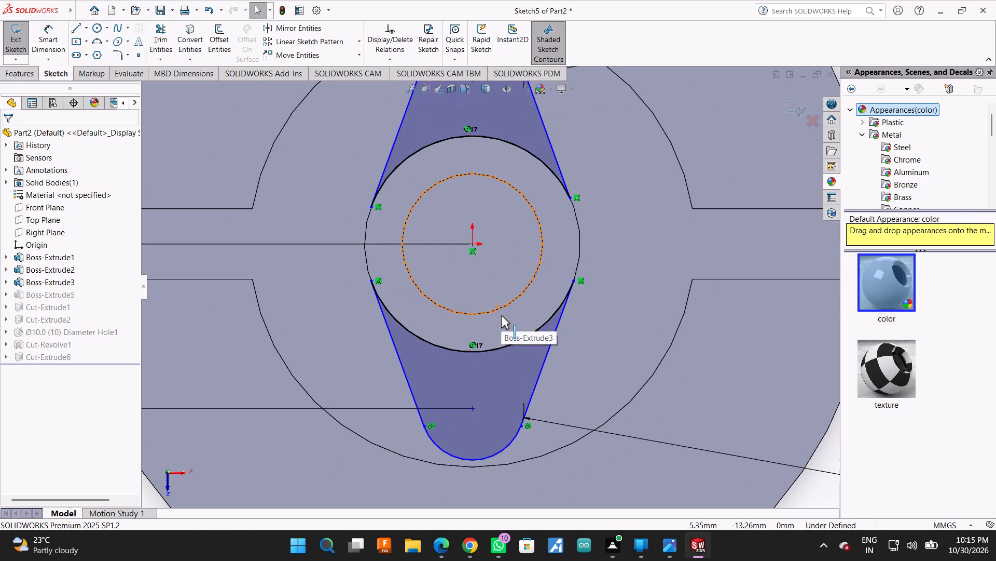
left_click(792, 103)
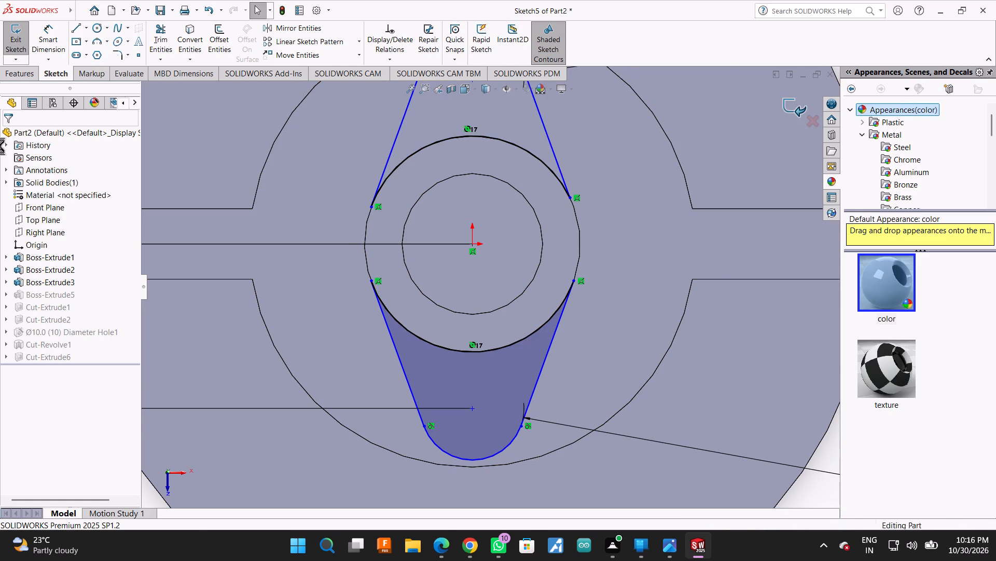
Select Boss-Extrude1 for inspection and choose to renew in the antivirus expiry notice.
left_click(33, 258)
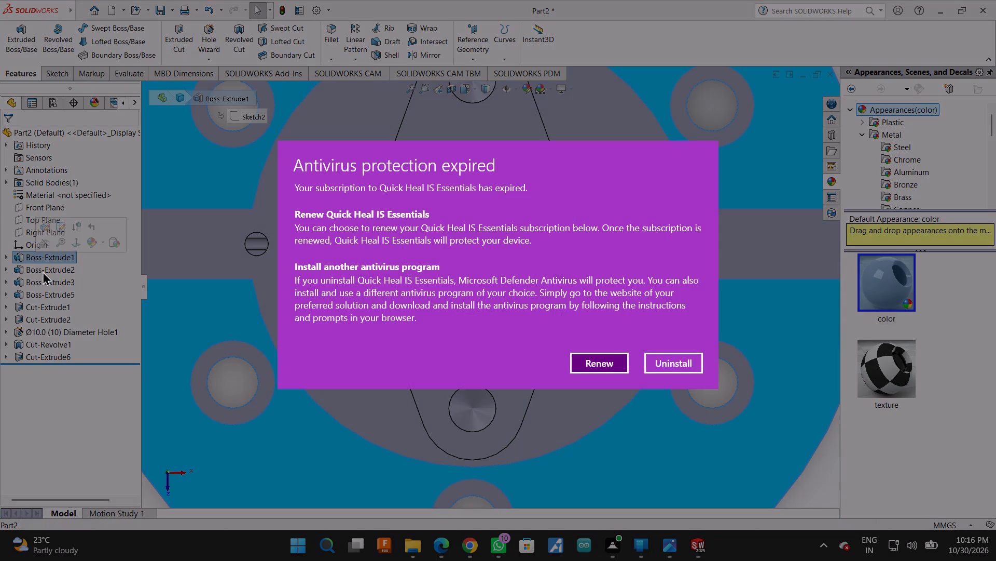
left_click(596, 362)
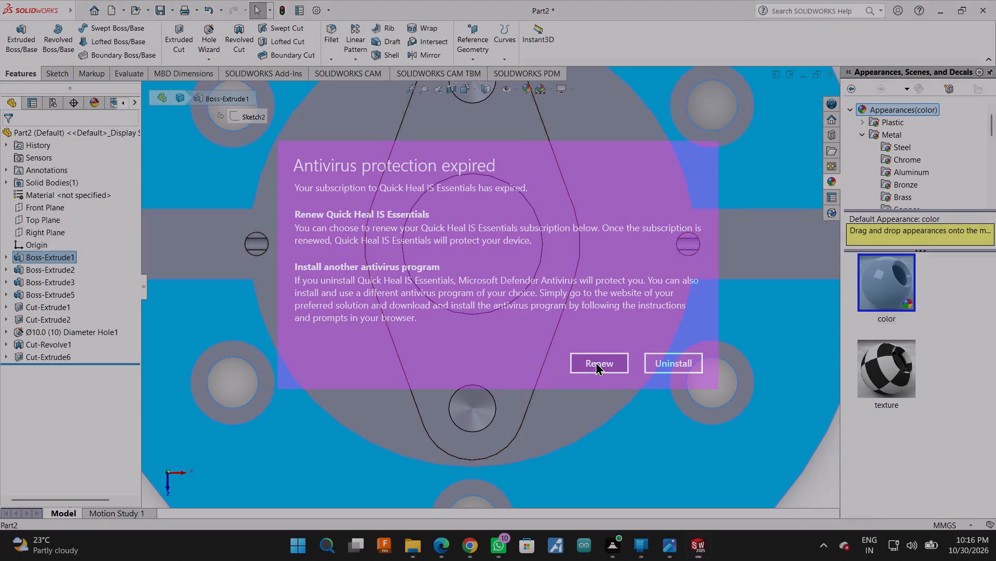
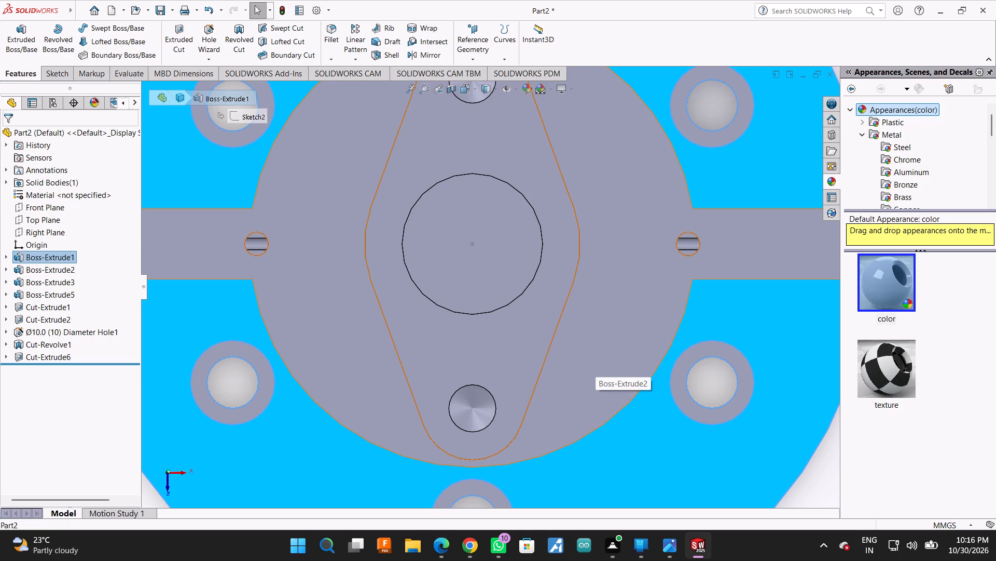
Open the sketch of Boss-Extrude3, examine its two concentric circles and their diameter dimensions, and exit the sketch.
left_click(33, 271)
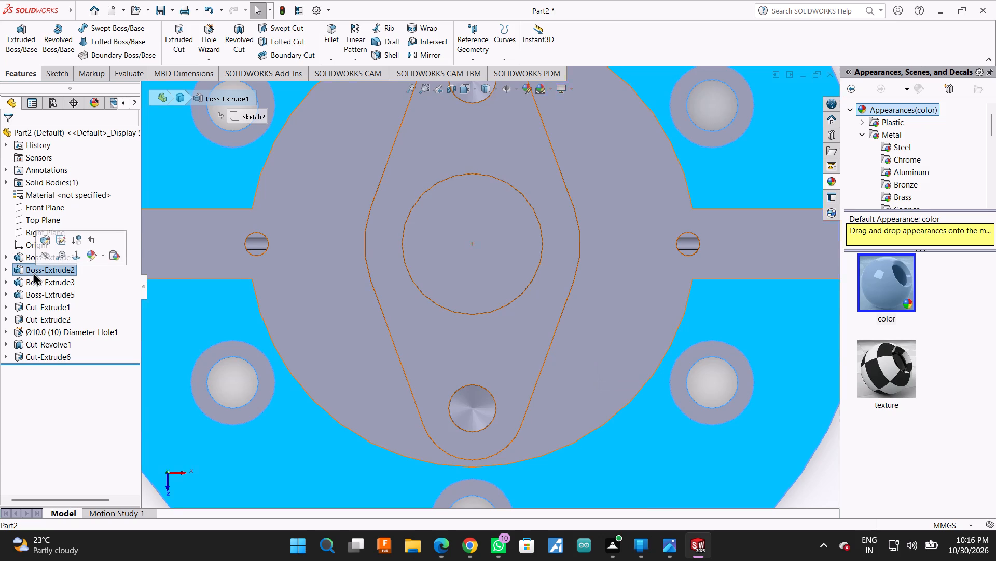
left_click(33, 287)
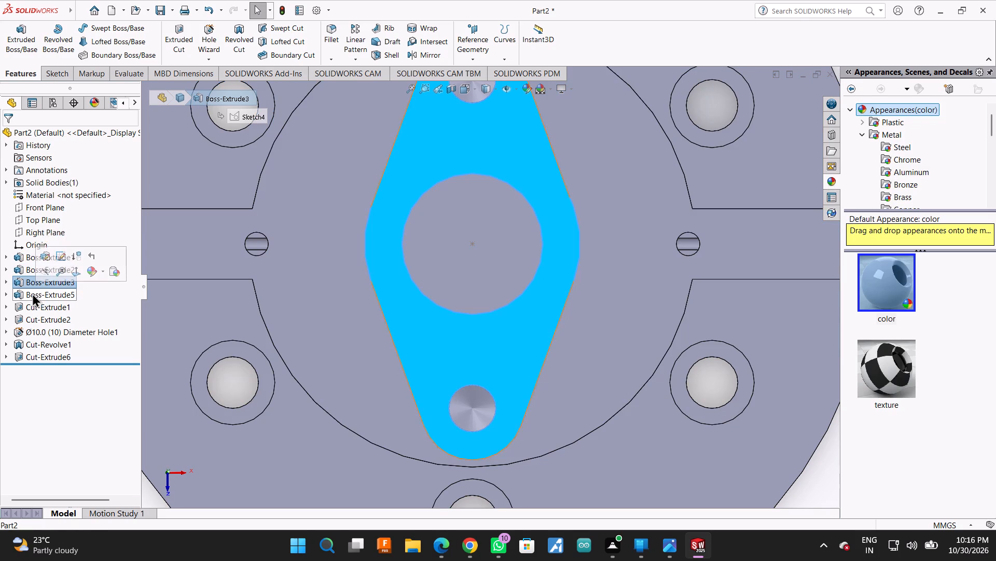
left_click(63, 253)
scroll(481, 279, "down", 2)
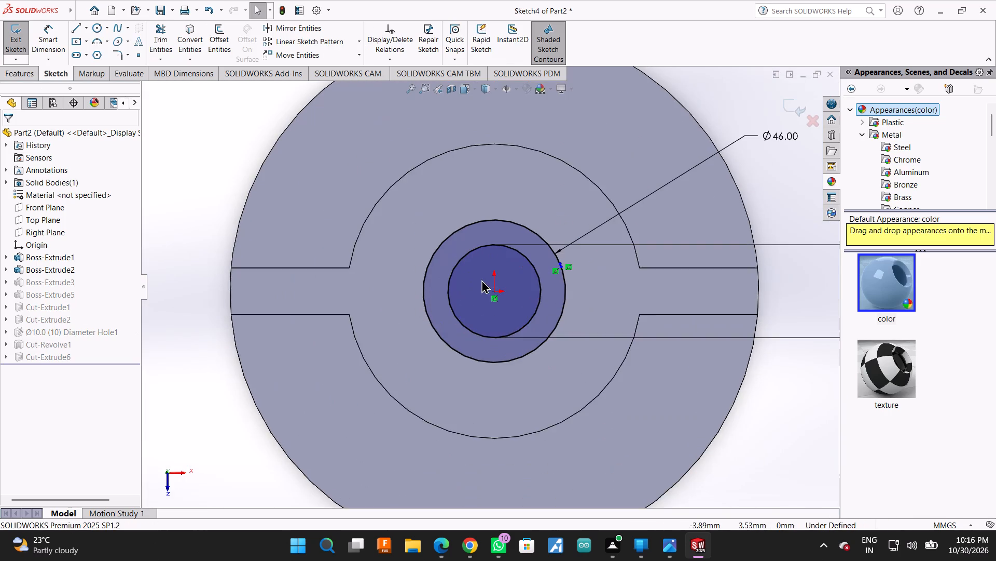
scroll(492, 283, "down", 3)
scroll(503, 288, "up", 2)
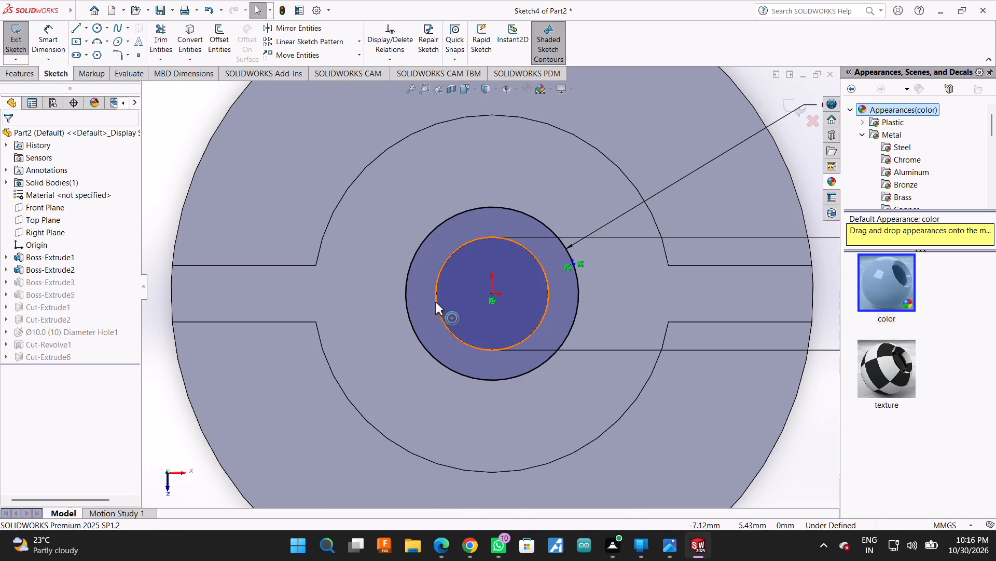
scroll(438, 313, "up", 3)
scroll(438, 313, "down", 1)
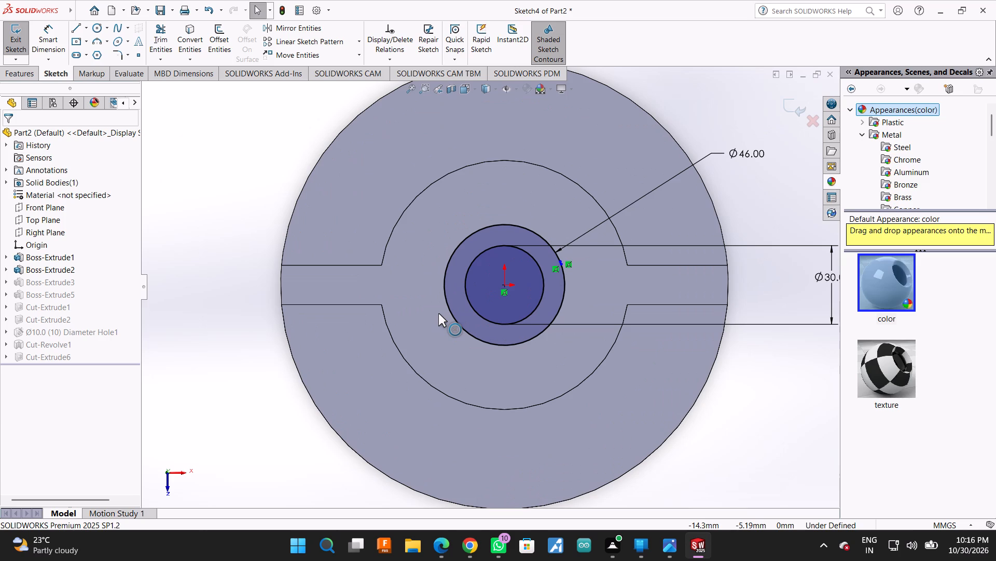
scroll(438, 313, "down", 1)
scroll(563, 293, "down", 1)
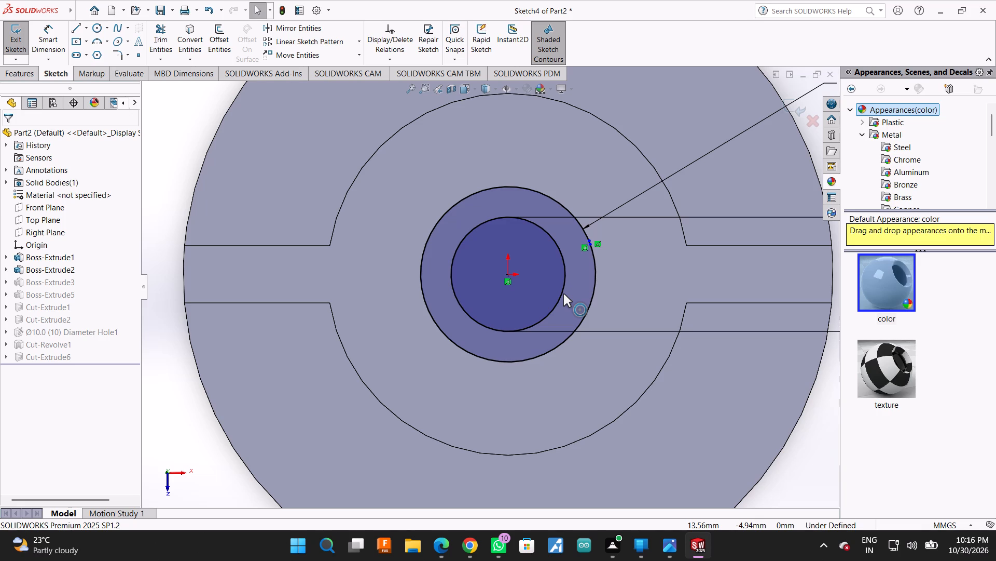
scroll(563, 293, "up", 3)
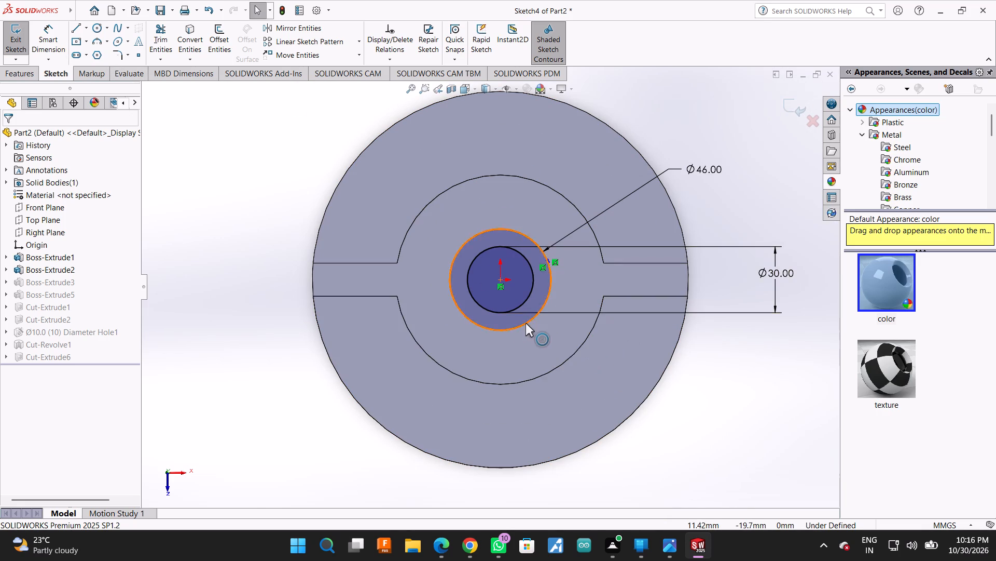
left_click(42, 270)
left_click(239, 242)
left_click(63, 266)
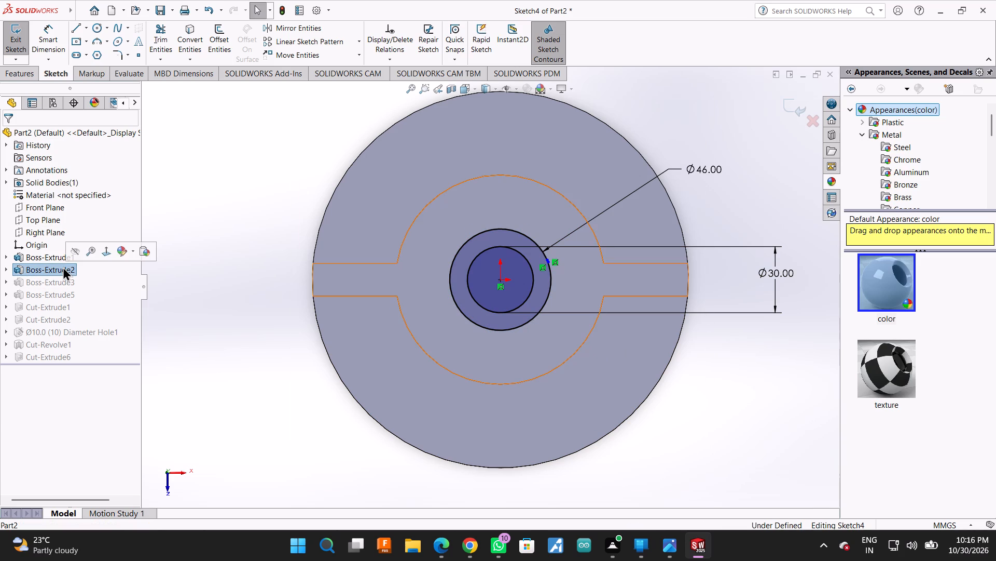
left_click(165, 257)
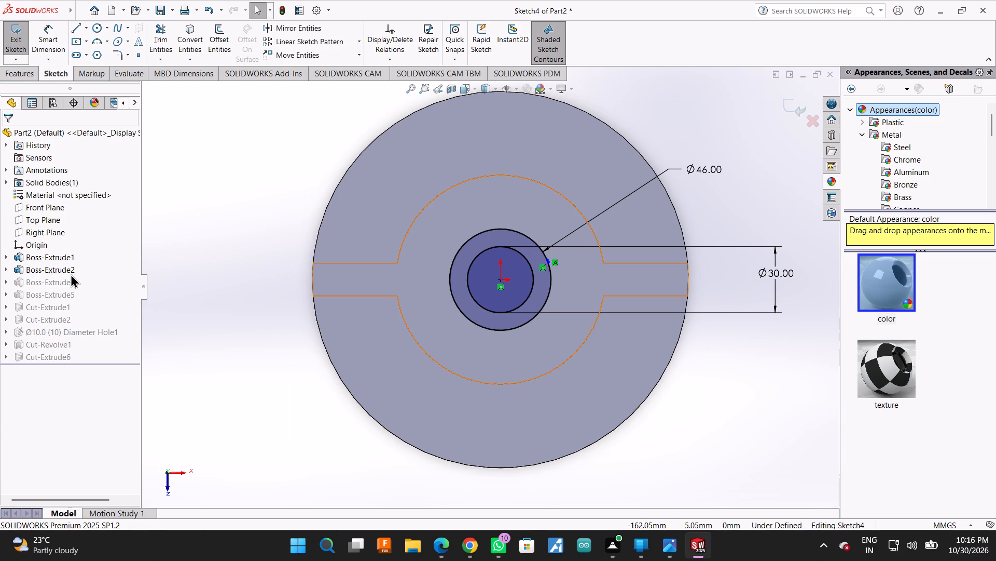
left_click(64, 278)
left_click(62, 281)
left_click(215, 242)
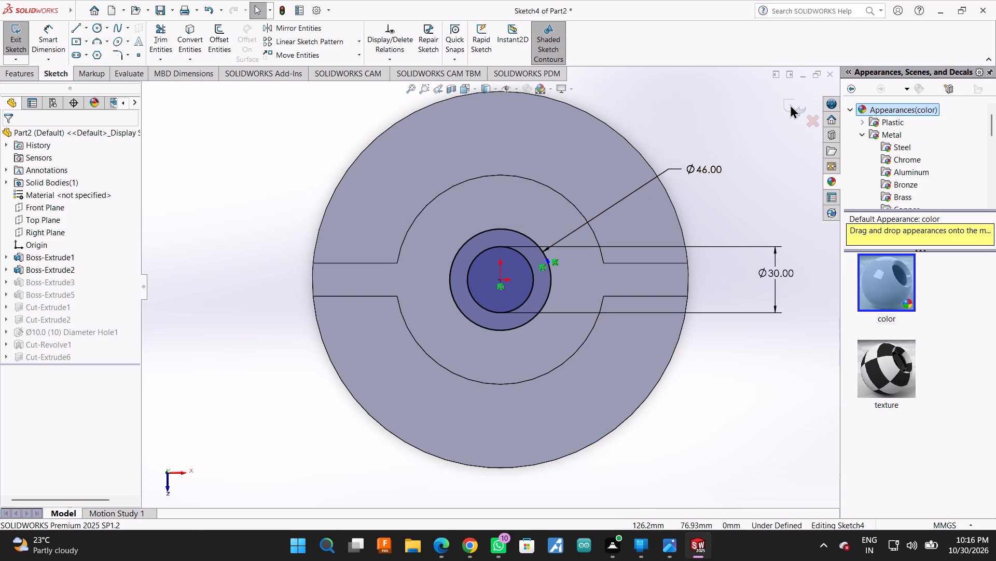
left_click(790, 104)
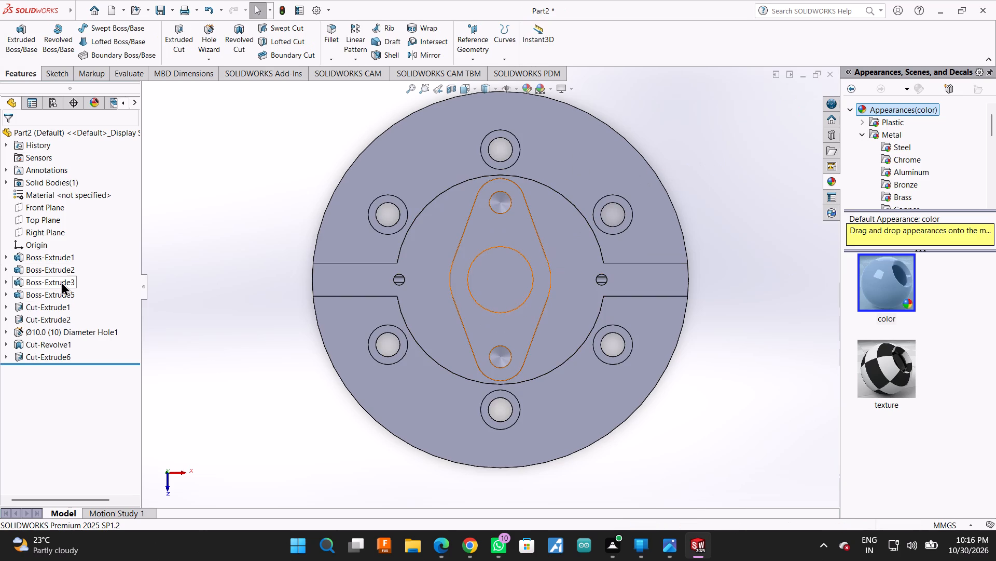
left_click(61, 282)
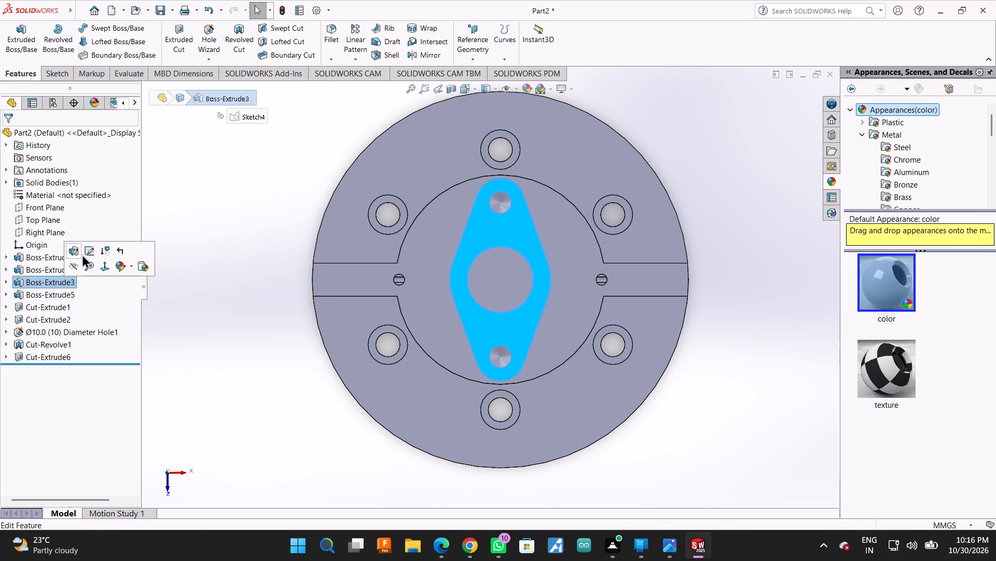
left_click(82, 254)
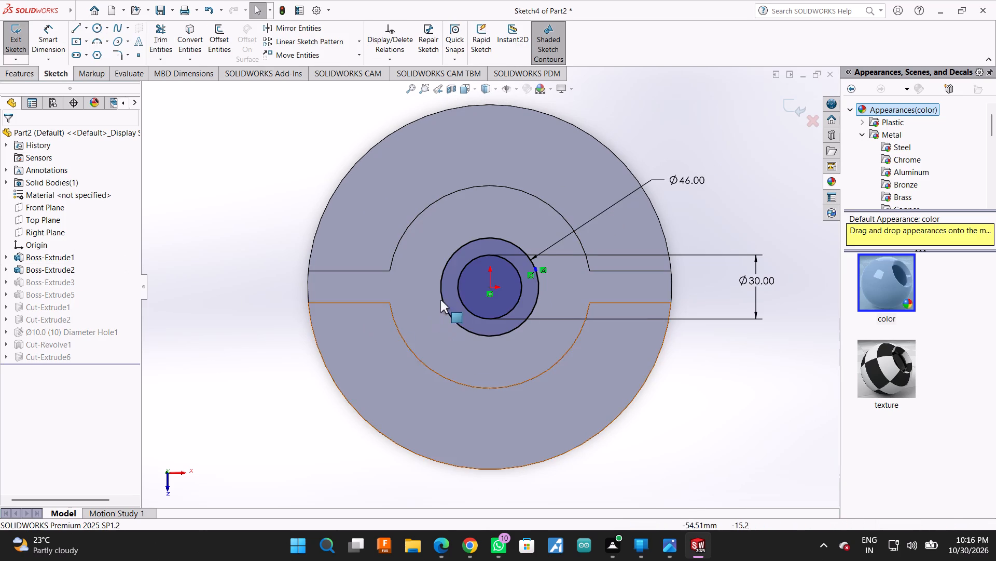
left_click(805, 106)
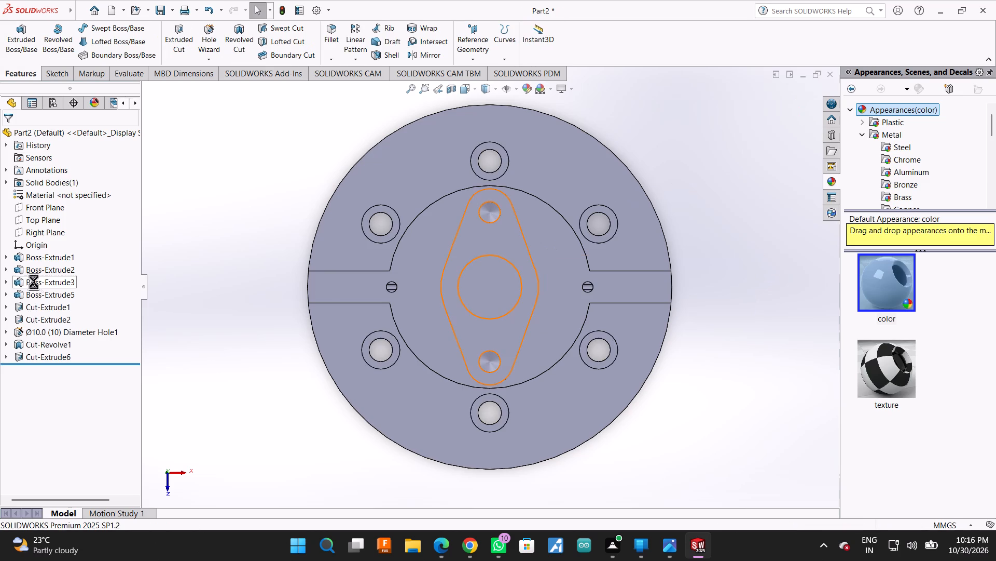
Review the extrusion settings and selected contour of Boss-Extrude3.
left_click(34, 282)
left_click(46, 255)
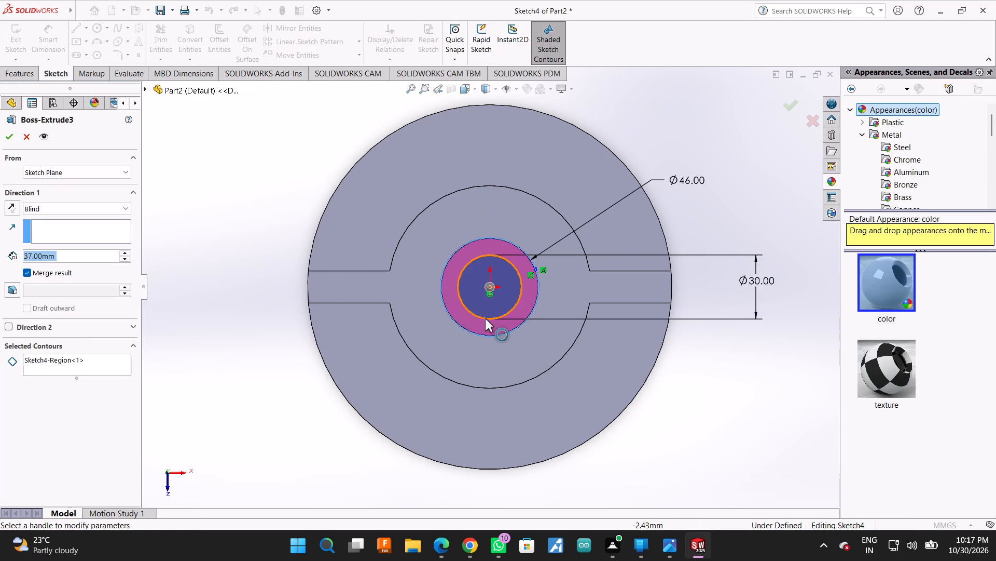
left_click(811, 125)
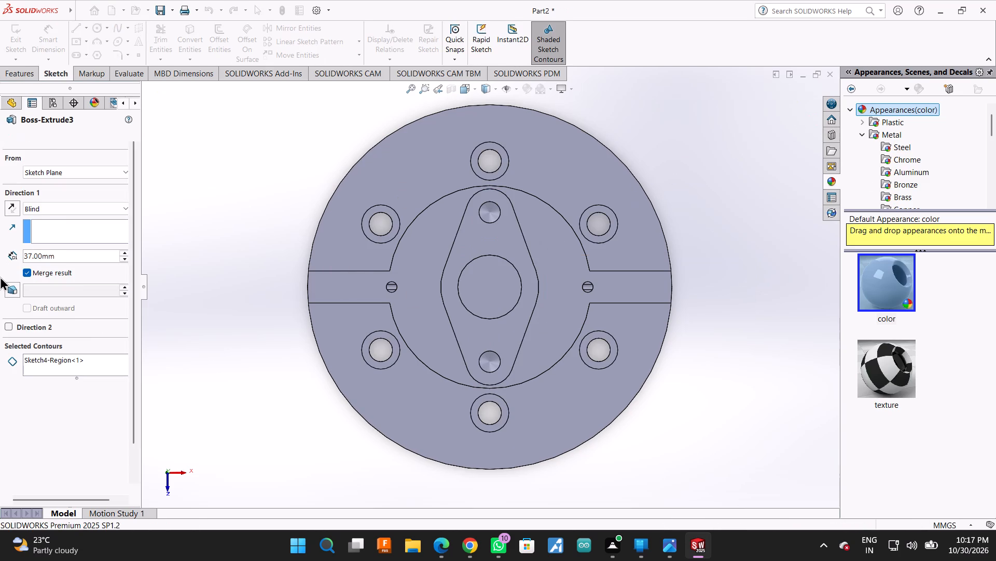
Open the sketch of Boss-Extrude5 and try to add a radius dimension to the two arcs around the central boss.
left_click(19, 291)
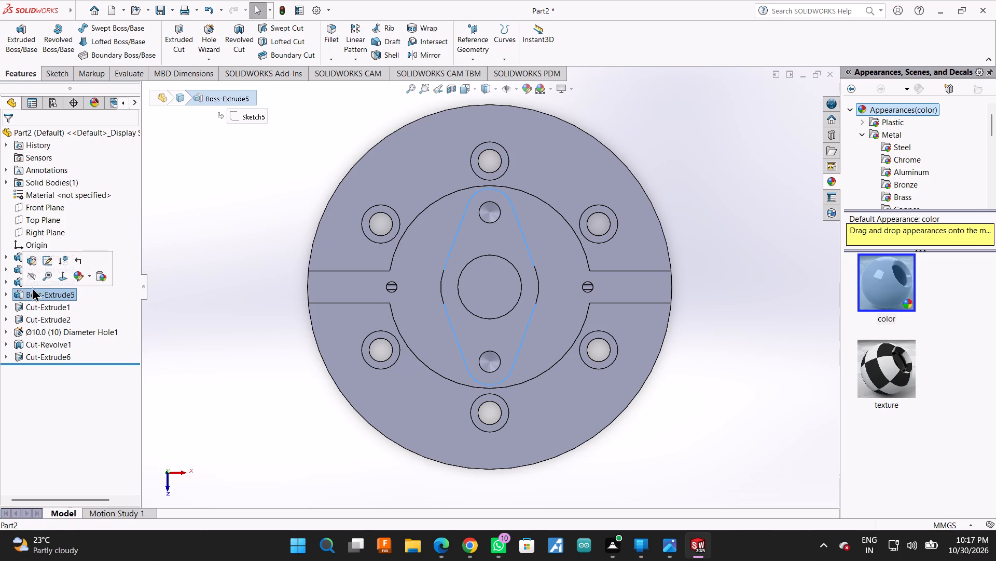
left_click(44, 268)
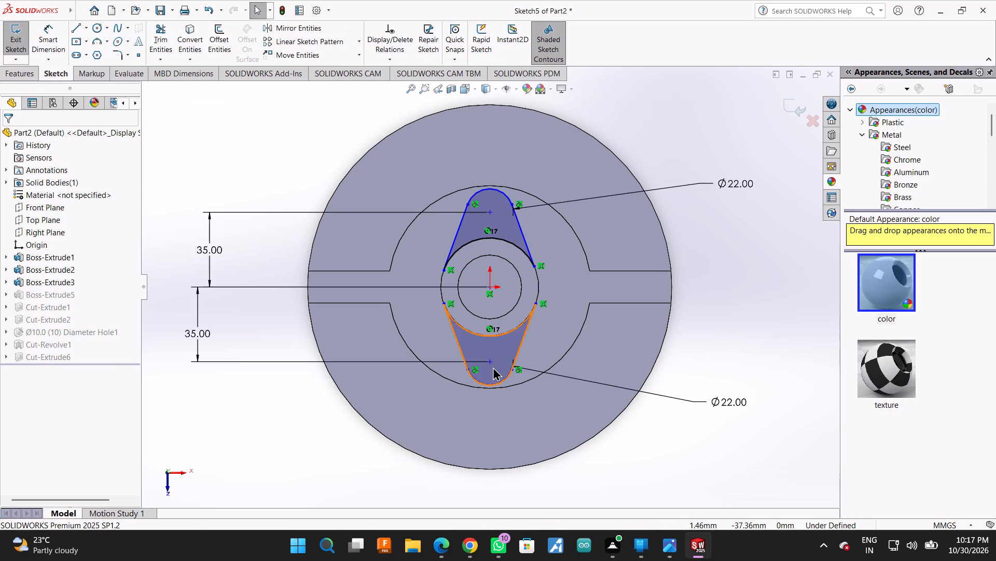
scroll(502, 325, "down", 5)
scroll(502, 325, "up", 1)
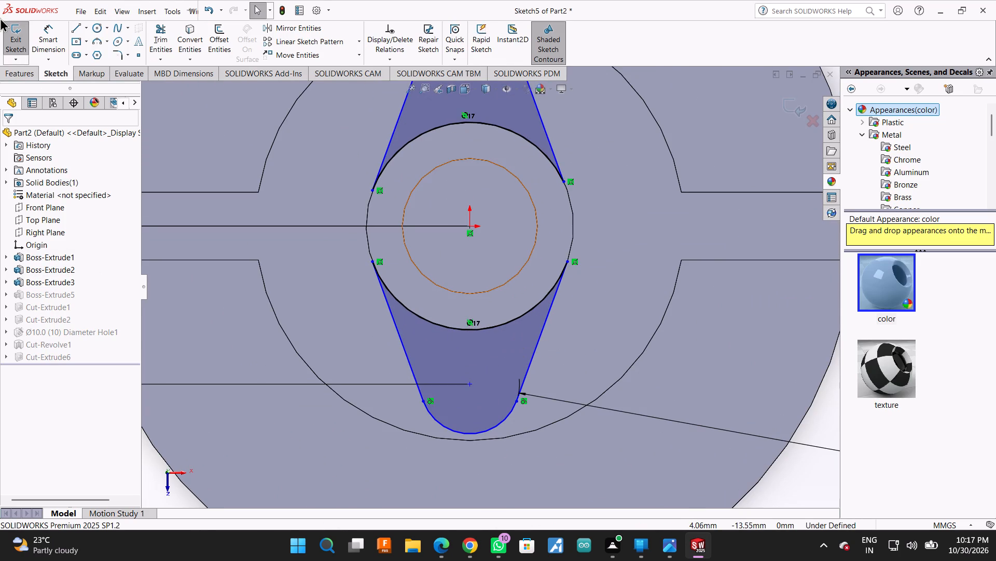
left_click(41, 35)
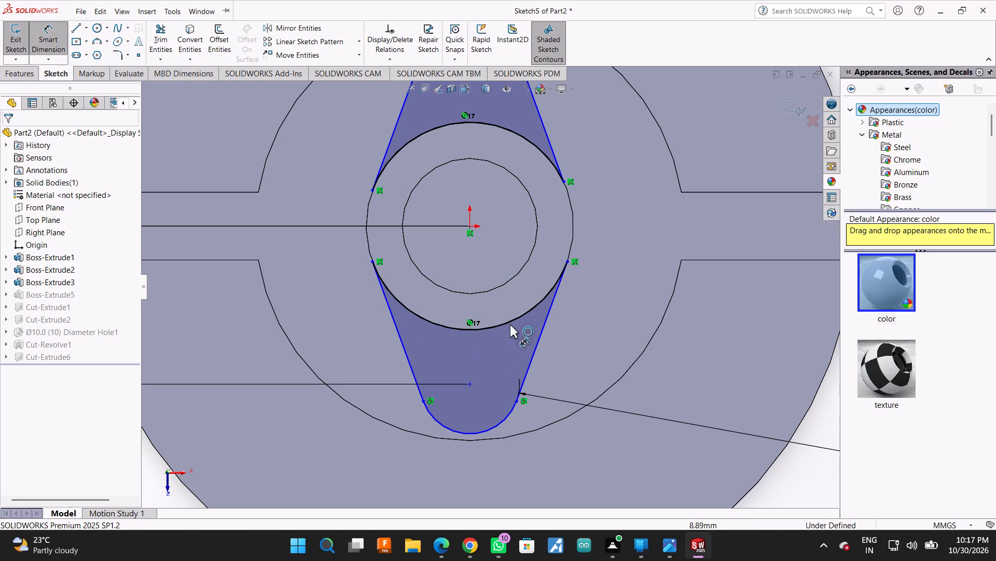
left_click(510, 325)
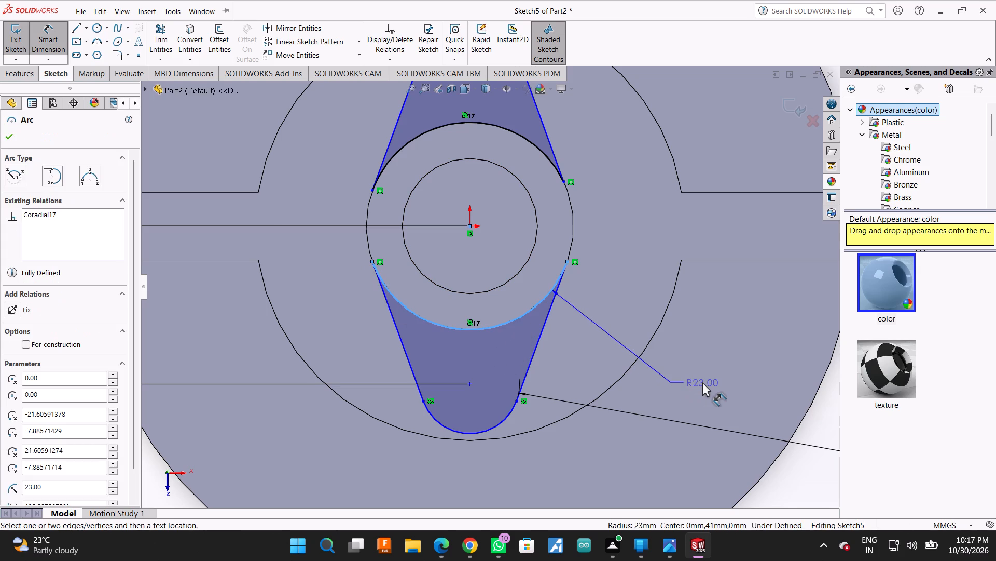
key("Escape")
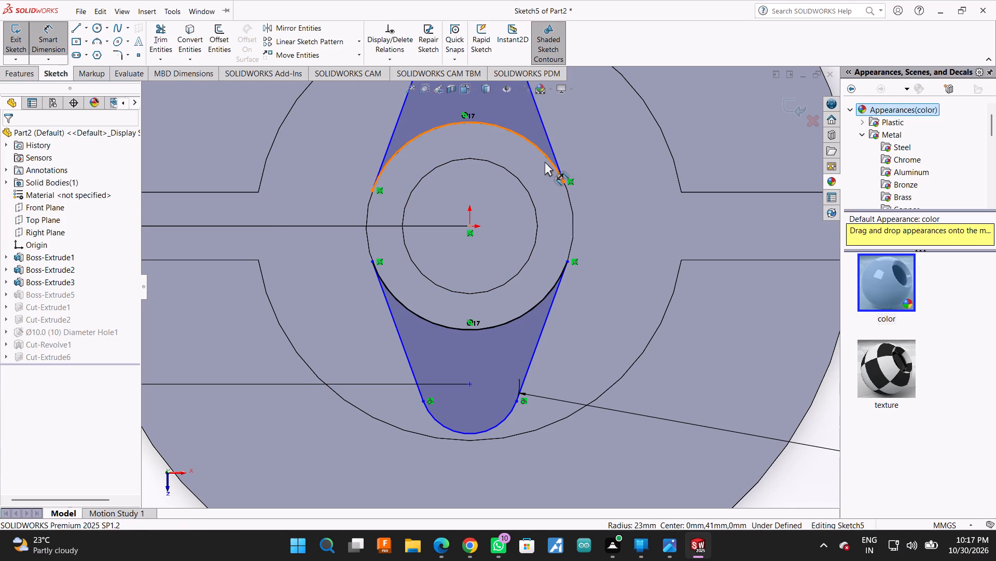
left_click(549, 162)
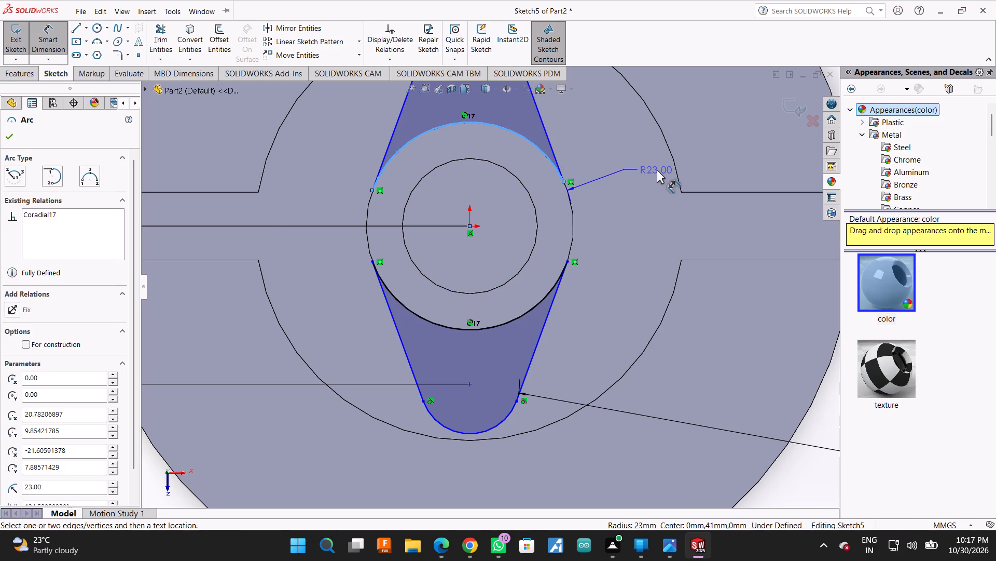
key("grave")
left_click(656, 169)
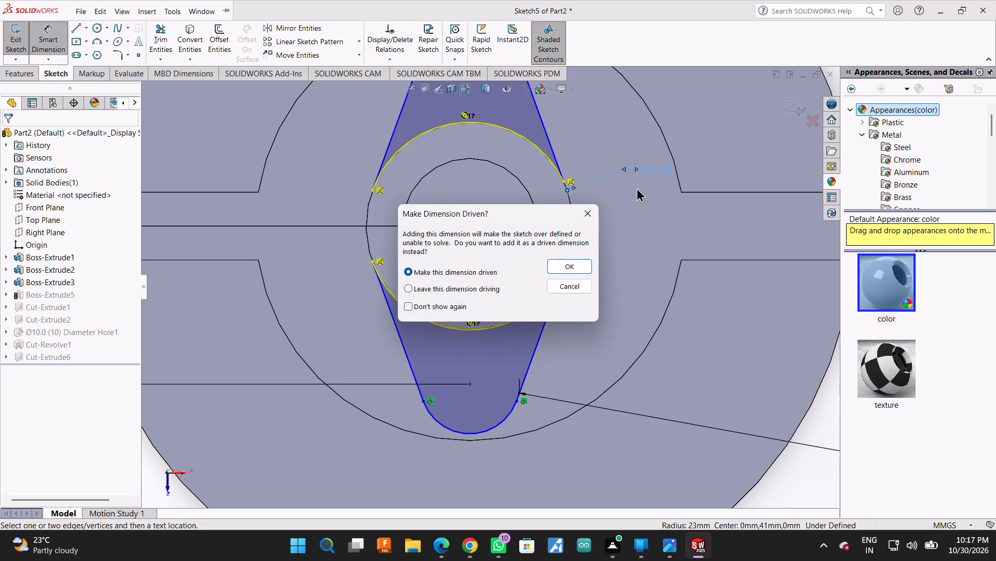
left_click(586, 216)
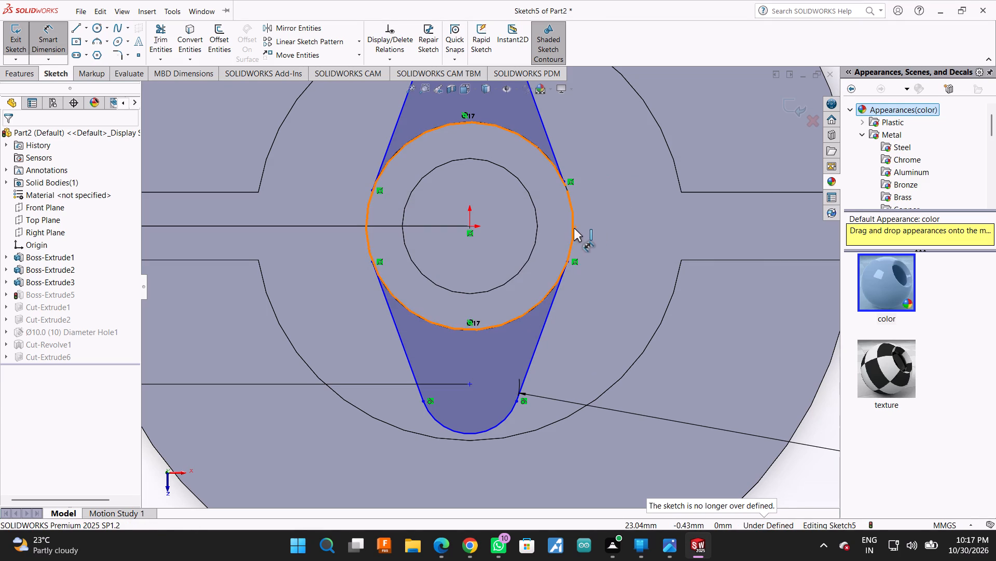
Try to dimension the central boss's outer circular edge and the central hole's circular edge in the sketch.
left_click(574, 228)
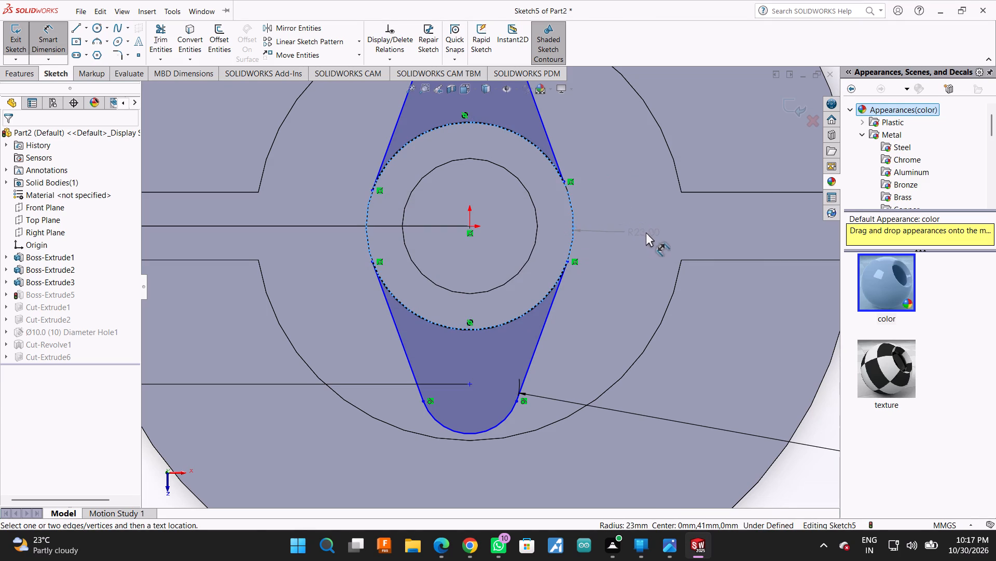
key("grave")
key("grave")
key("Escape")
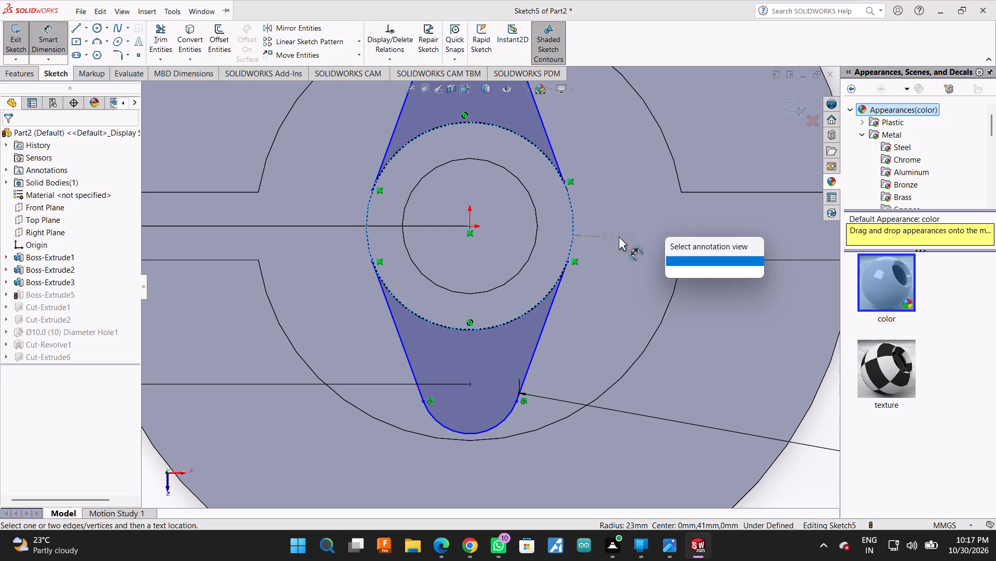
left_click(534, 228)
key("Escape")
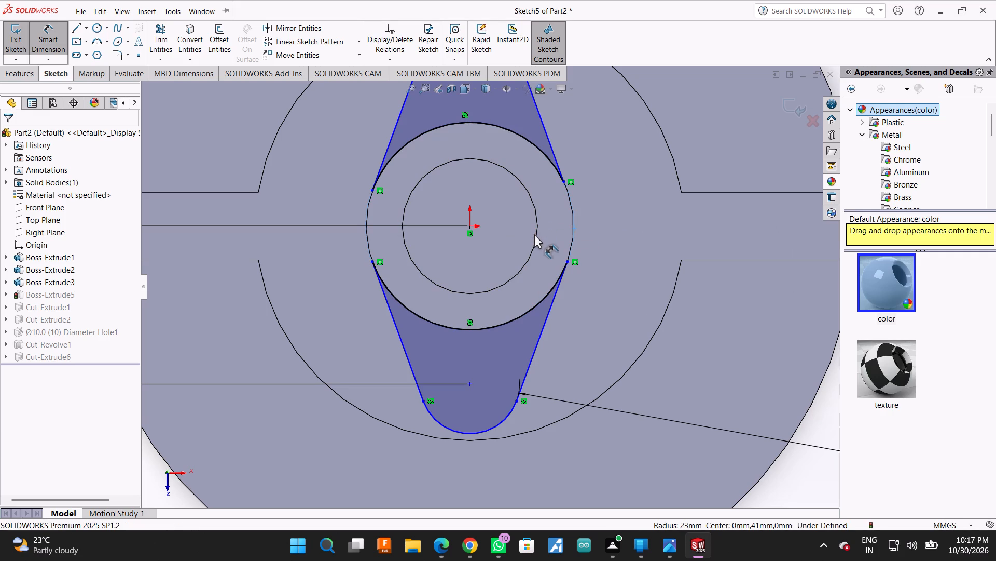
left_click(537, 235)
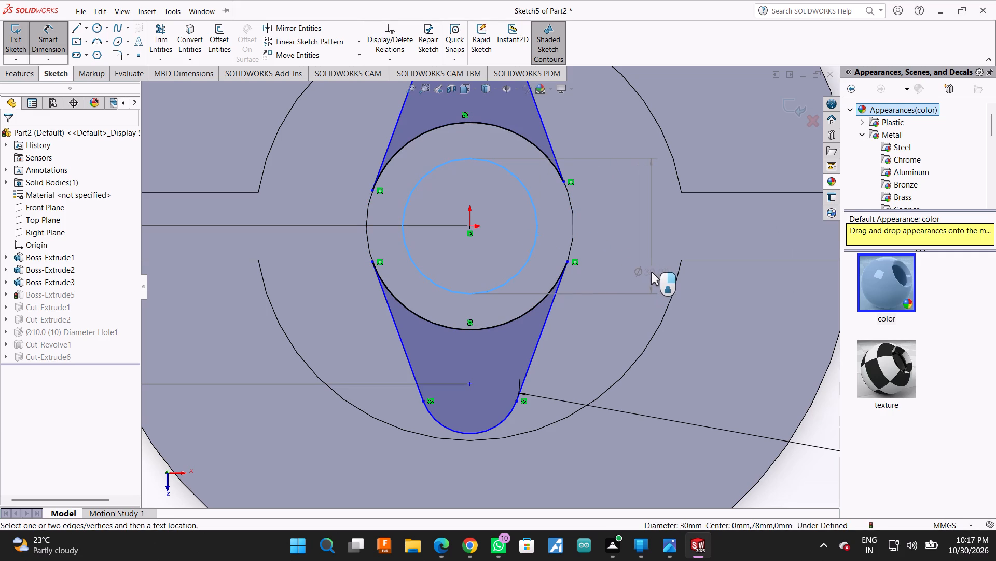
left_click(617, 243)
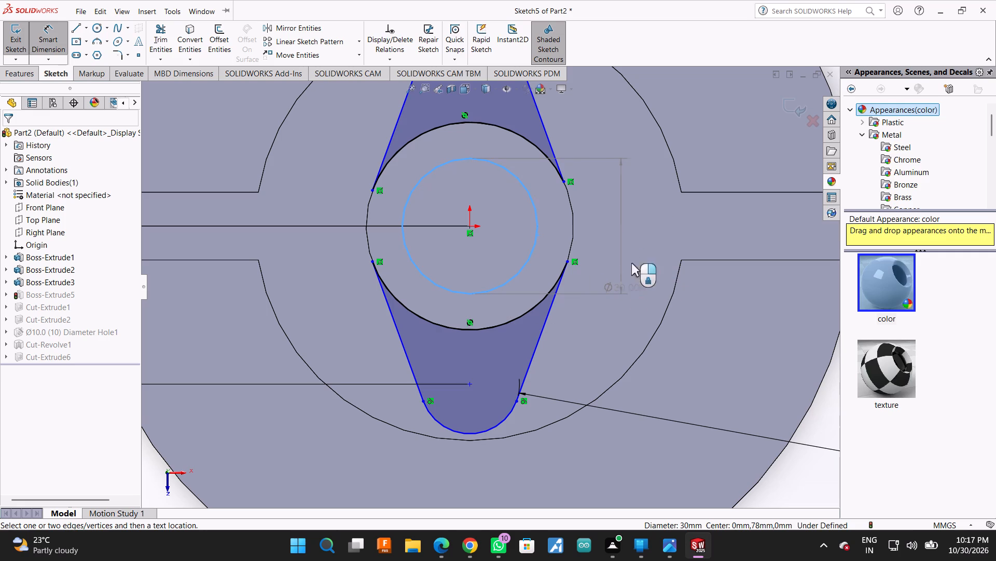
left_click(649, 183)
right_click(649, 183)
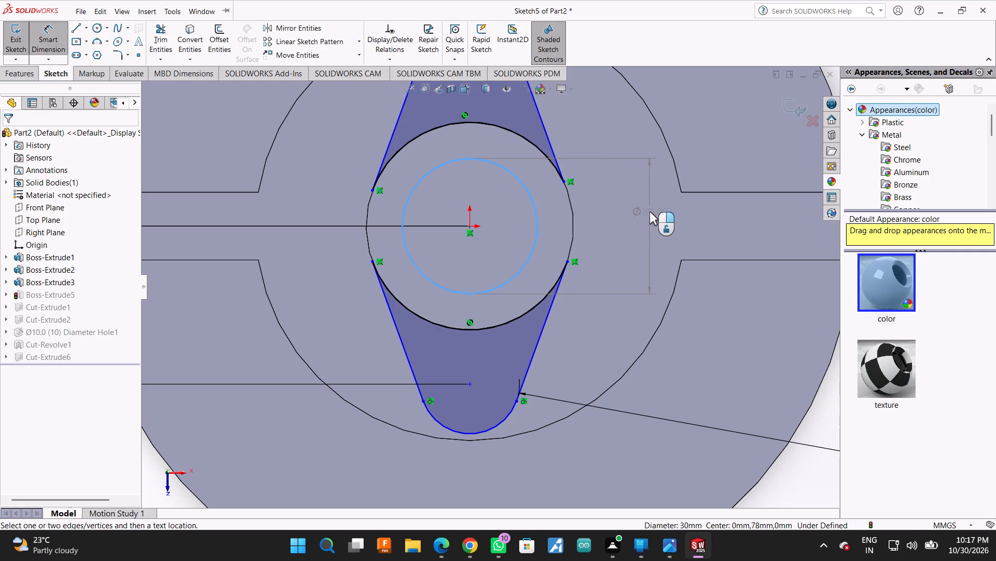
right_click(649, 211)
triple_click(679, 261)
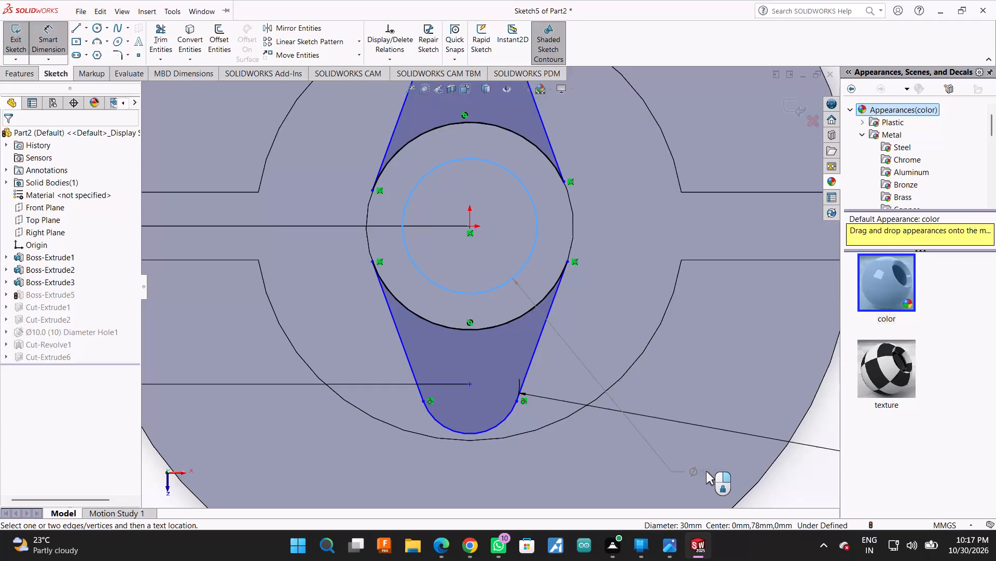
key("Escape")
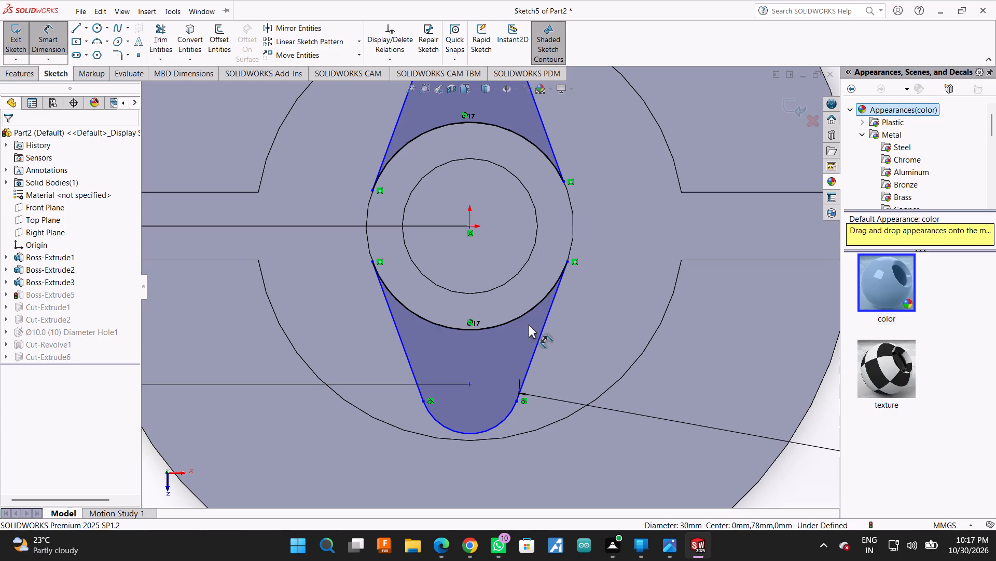
Check the radii of the lower and upper arcs in the Boss-Extrude5 sketch with Smart Dimension, and exit the sketch.
left_click(497, 324)
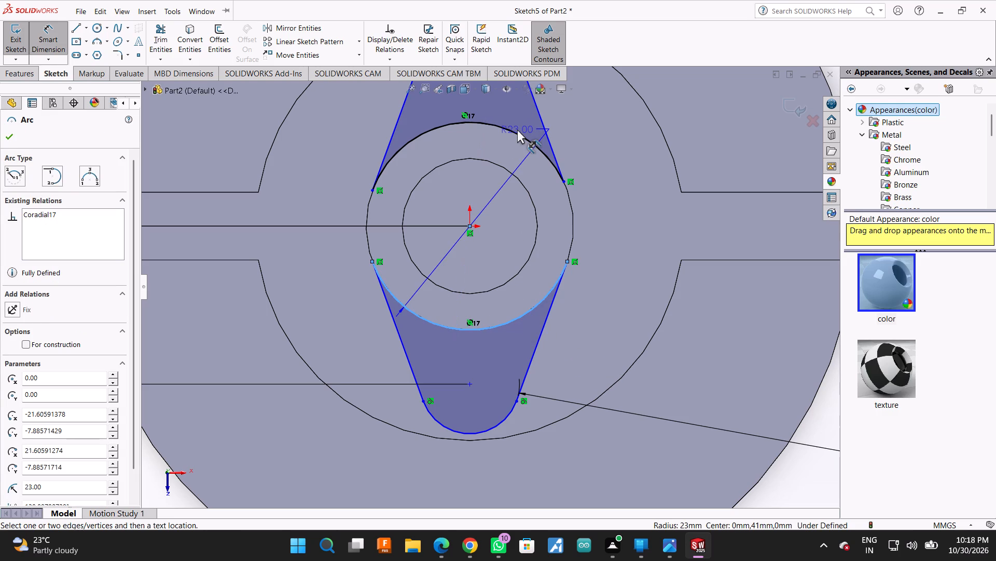
left_click(517, 132)
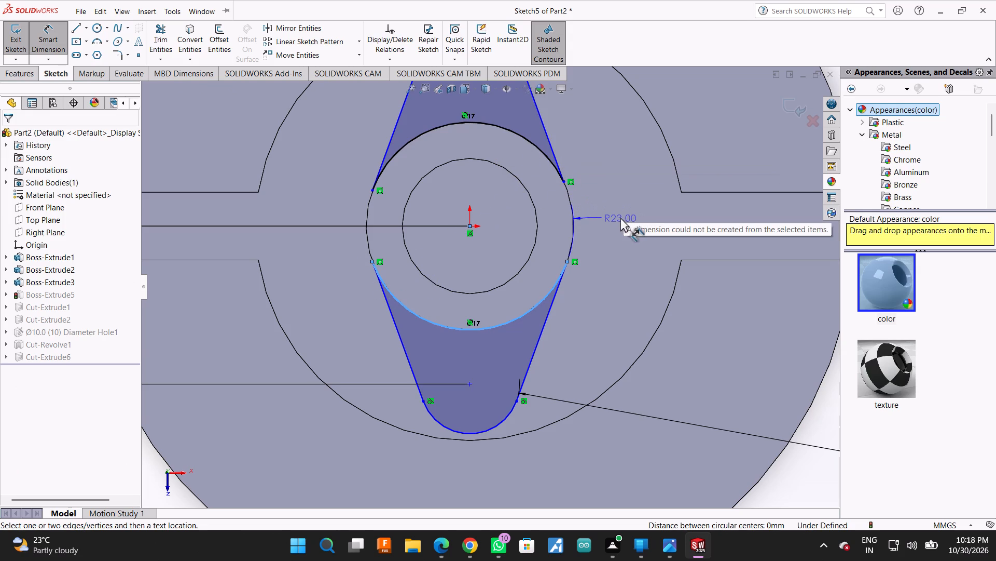
key("Escape")
left_click(516, 133)
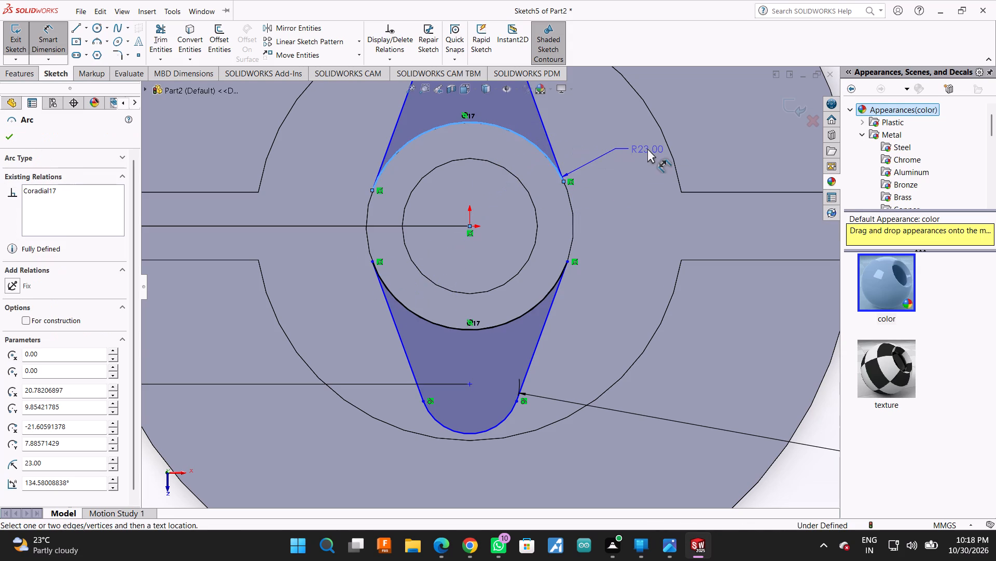
key("Escape")
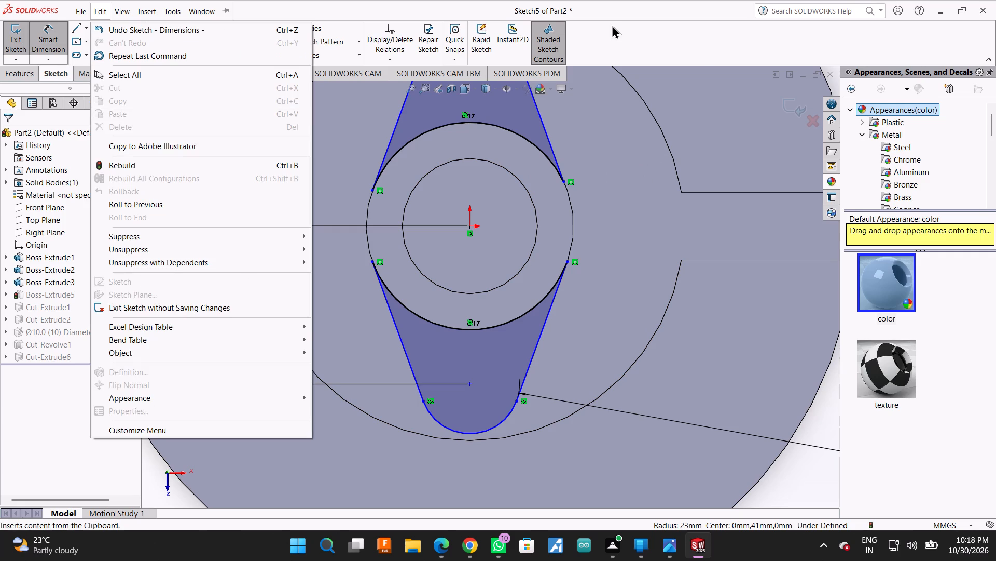
left_click(613, 30)
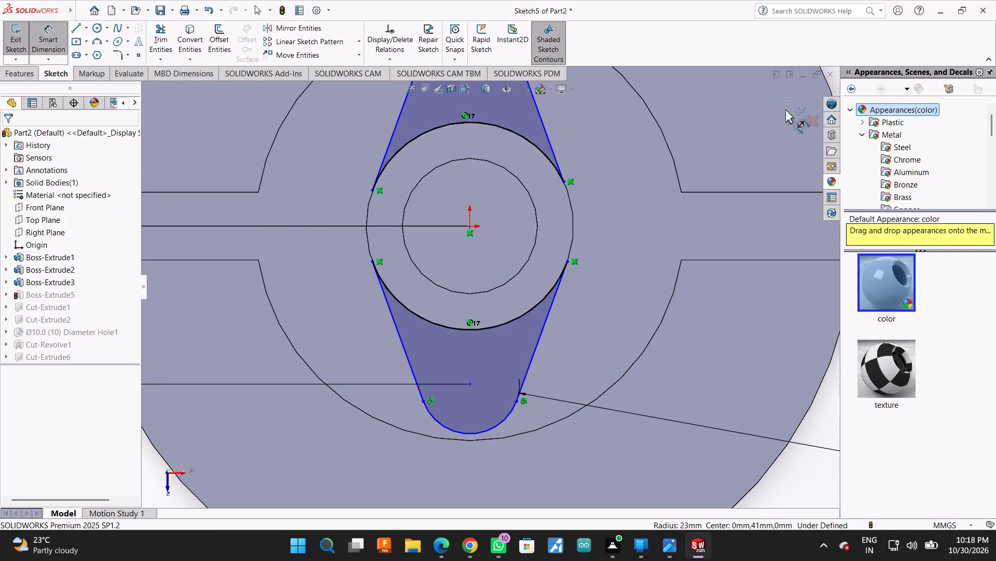
left_click(801, 107)
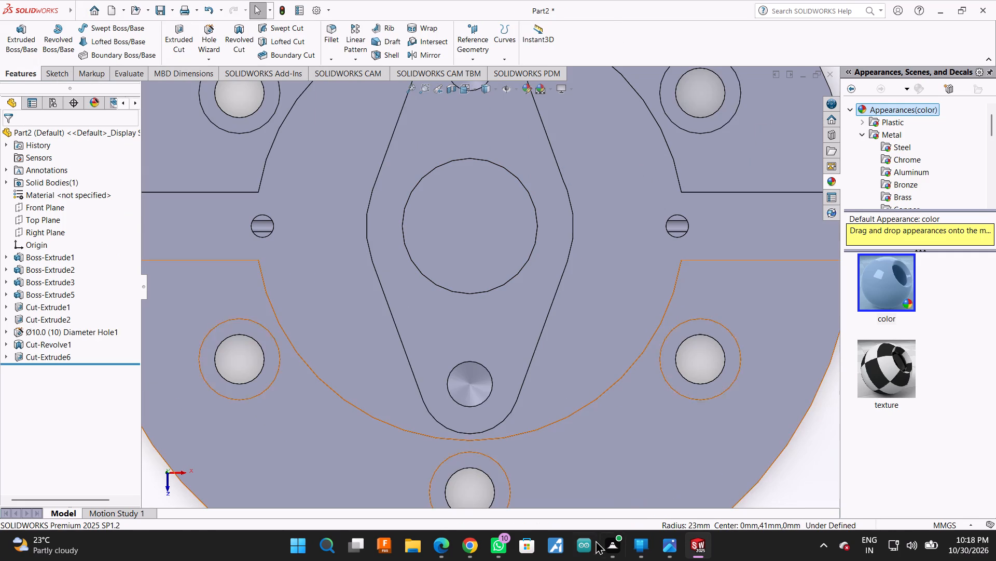
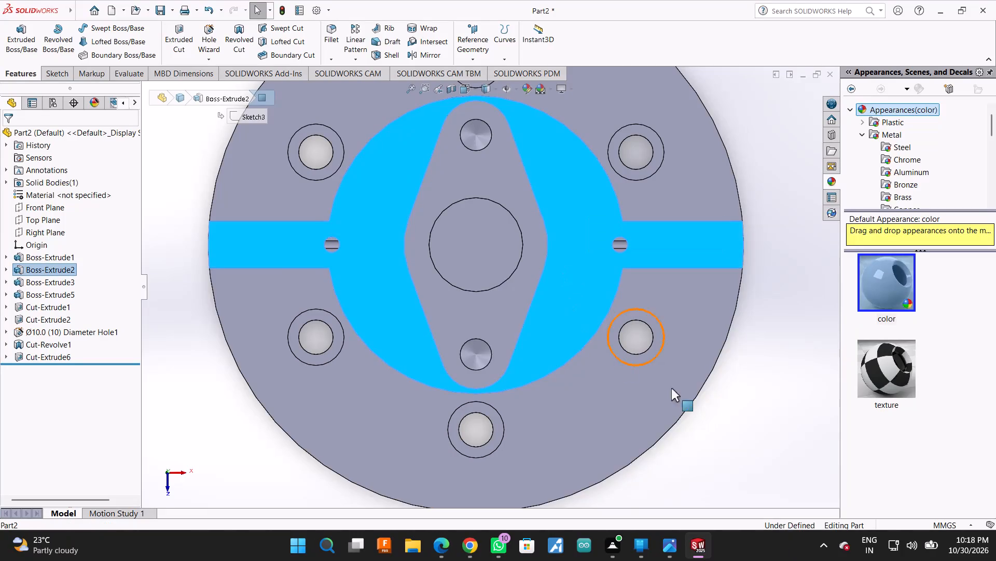
Clear the selection and show the part from the Front Plane with hidden lines visible.
left_click(739, 440)
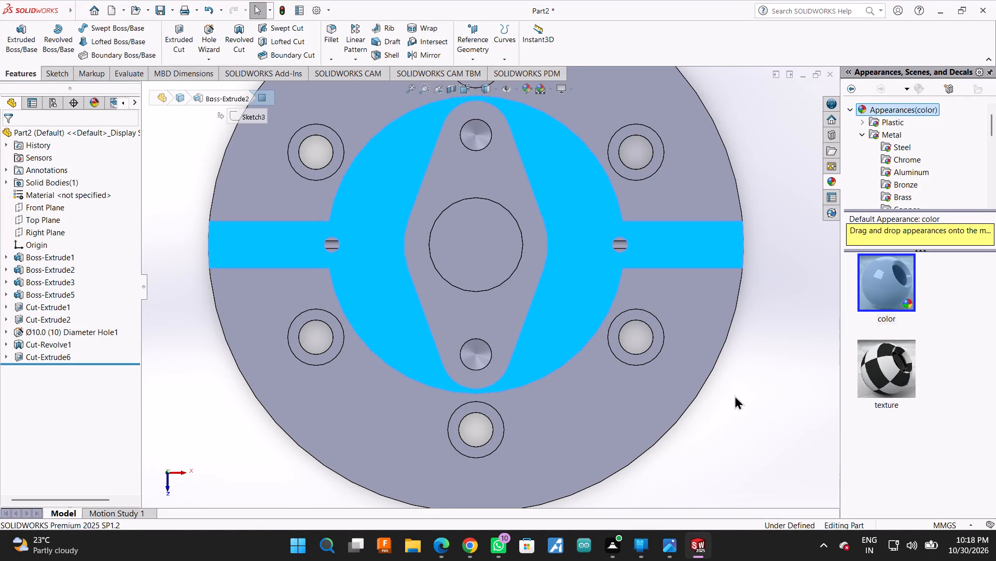
right_click(735, 395)
left_click(212, 375)
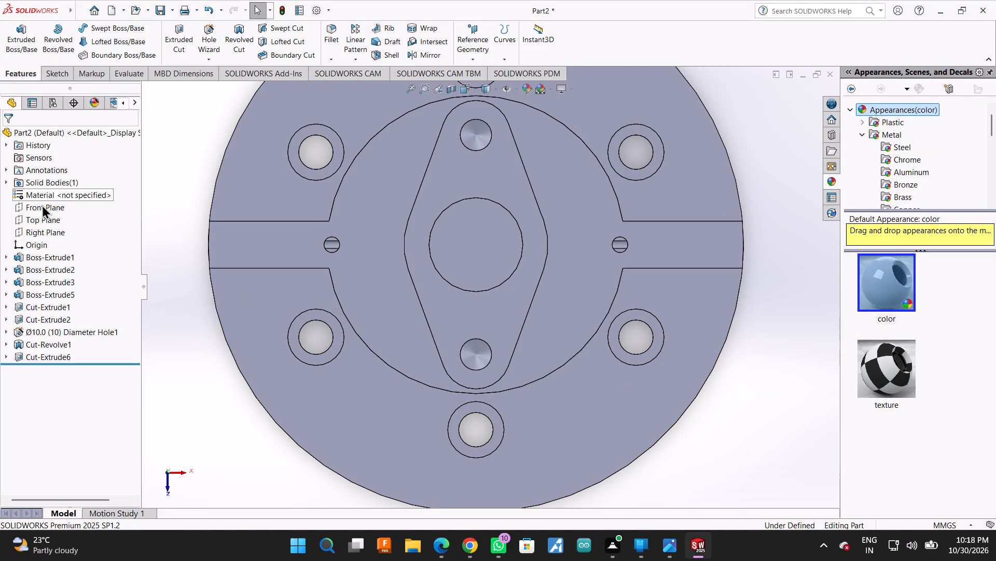
left_click(42, 205)
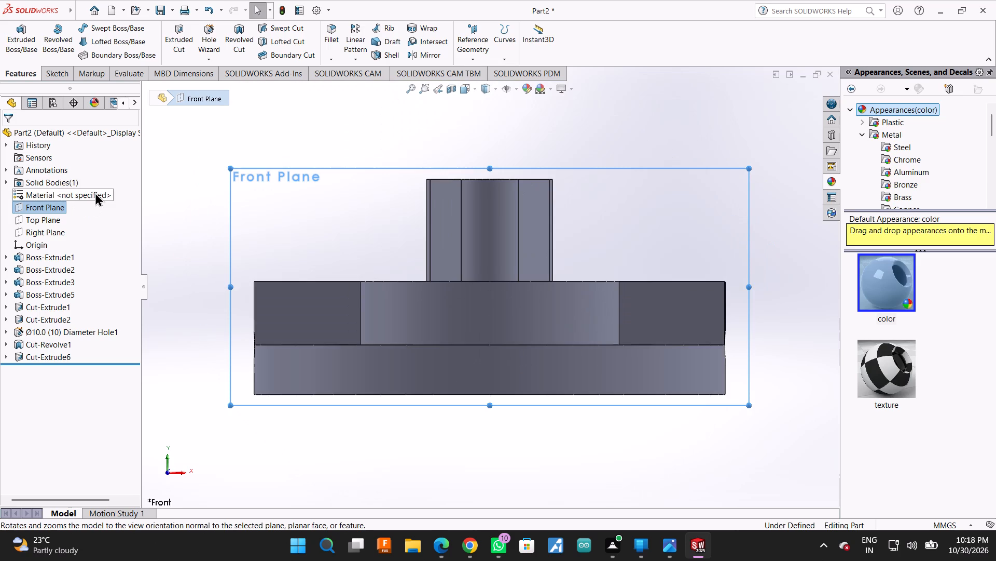
left_click(497, 86)
left_click(485, 141)
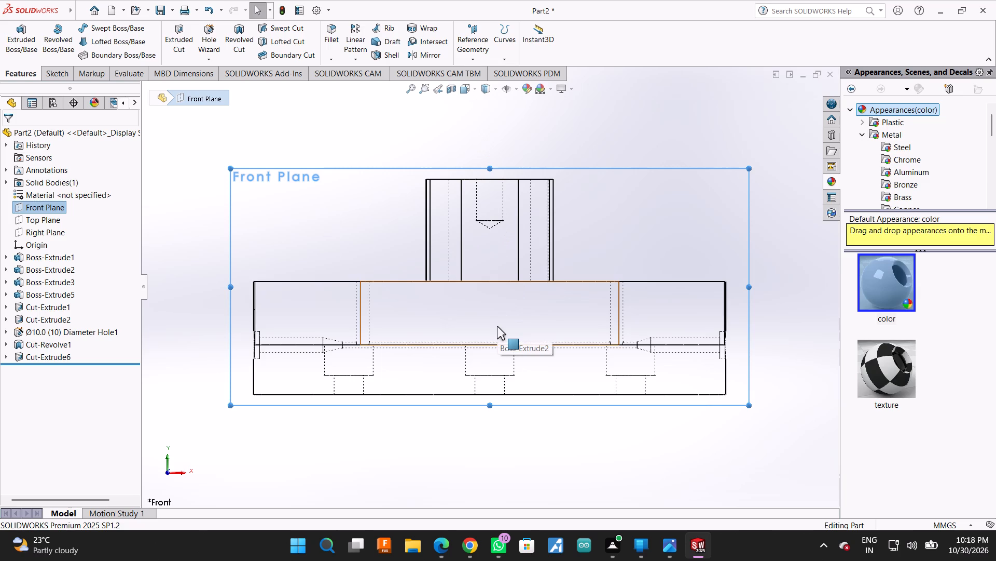
scroll(459, 325, "down", 3)
scroll(459, 325, "up", 1)
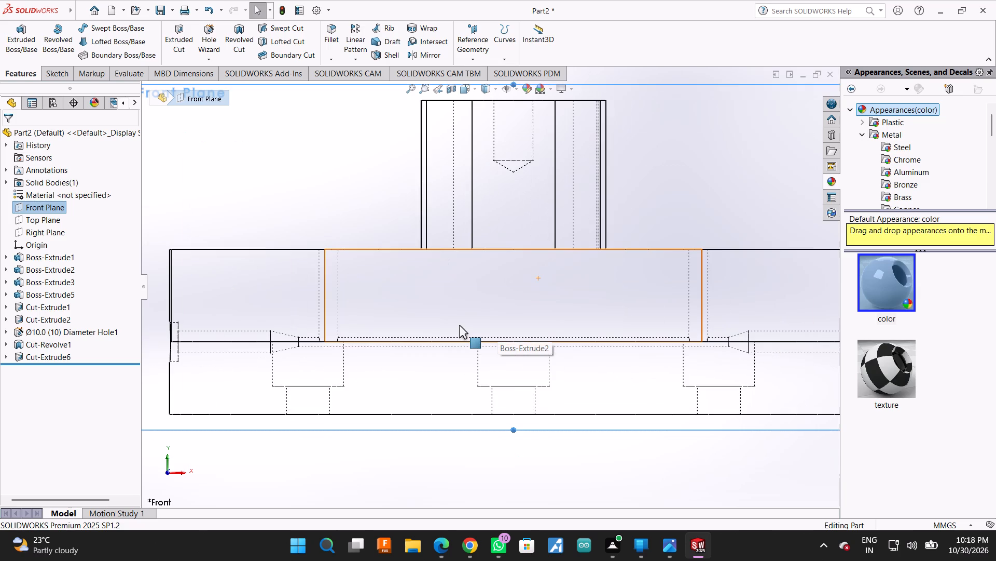
scroll(176, 328, "down", 1)
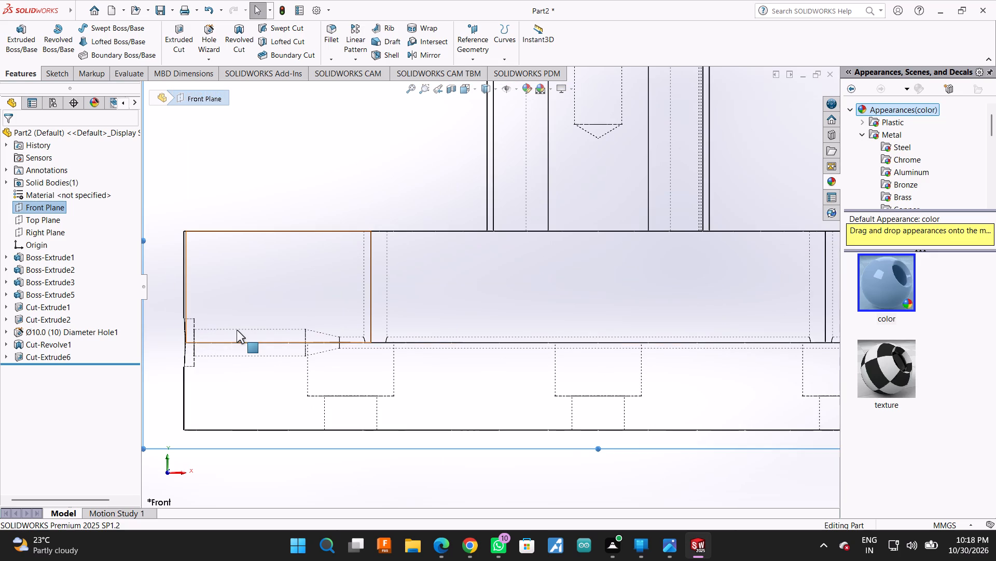
Start a new sketch on the Front Plane.
left_click(46, 71)
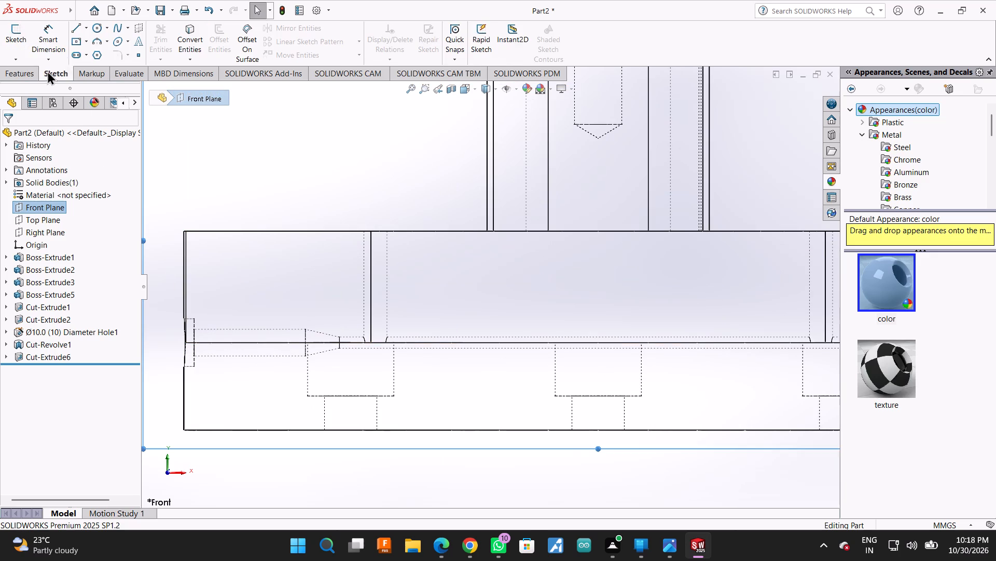
left_click(72, 29)
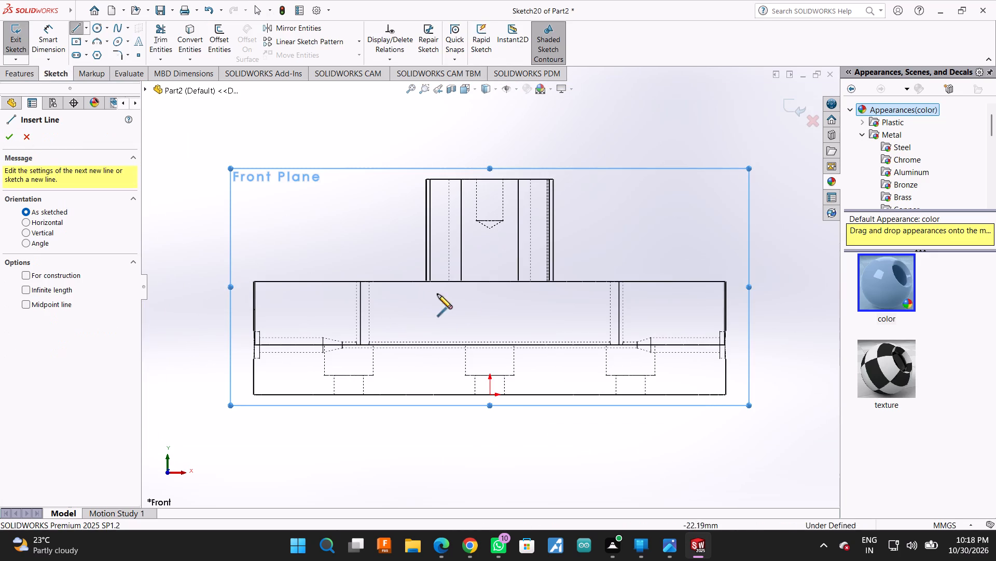
scroll(522, 302, "down", 2)
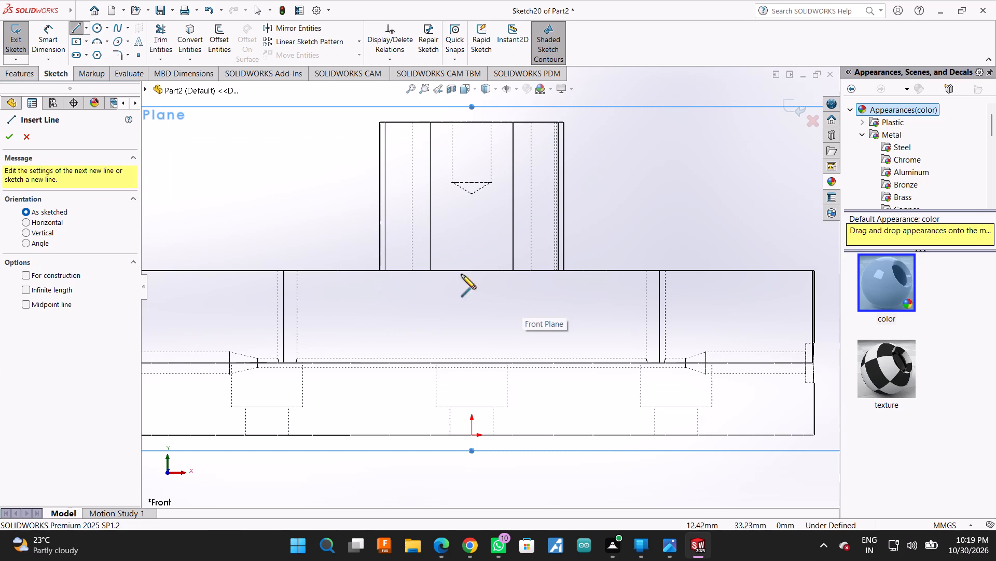
key("Escape")
Try to measure between the central hole's hidden vertical edges in the upper boss with Smart Dimension.
left_click(48, 31)
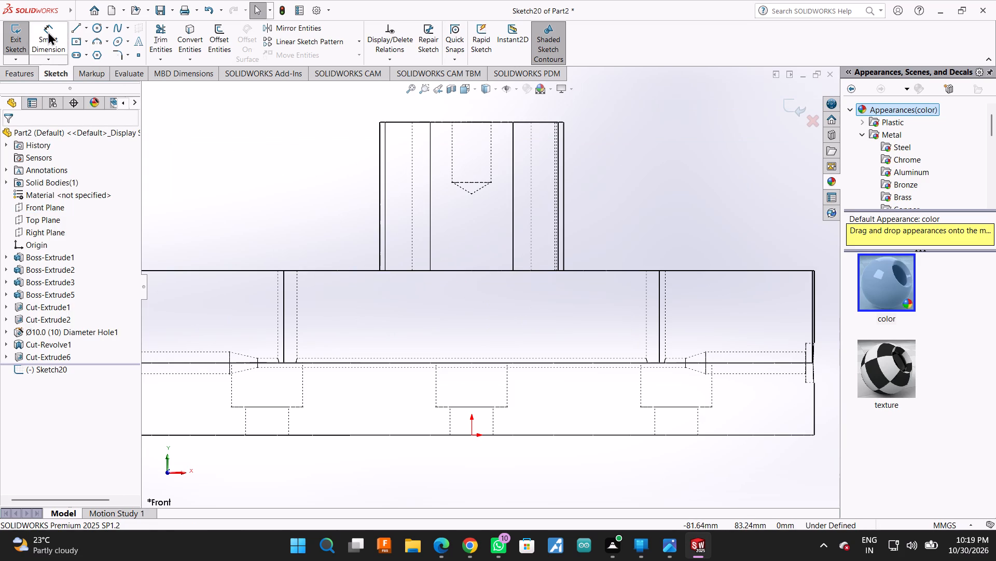
left_click(412, 245)
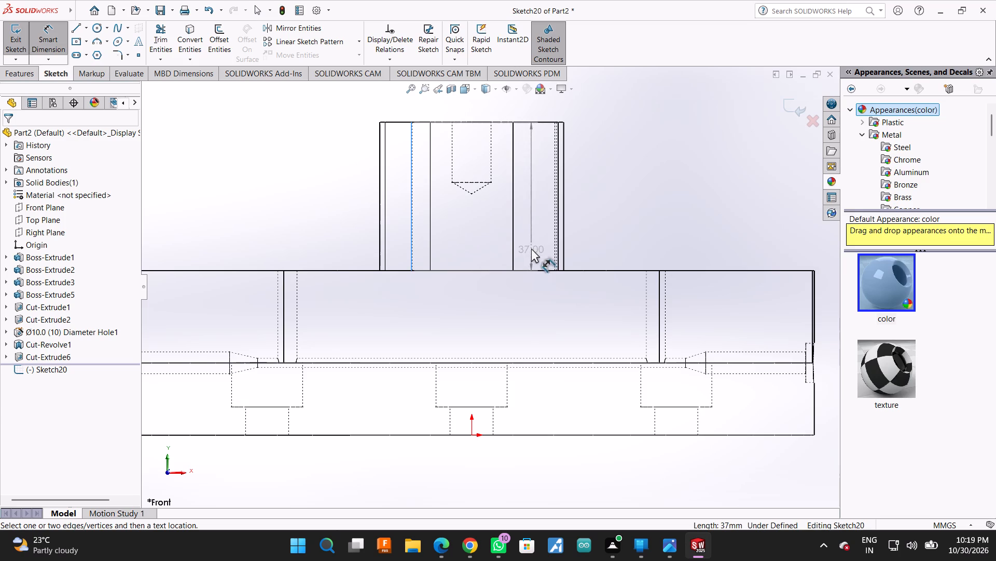
scroll(534, 245, "down", 9)
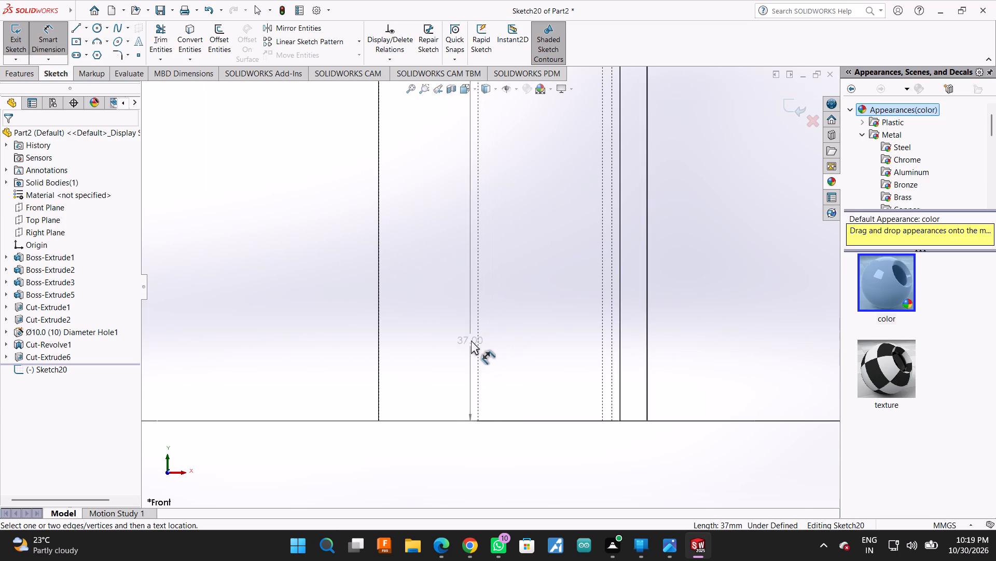
left_click(478, 350)
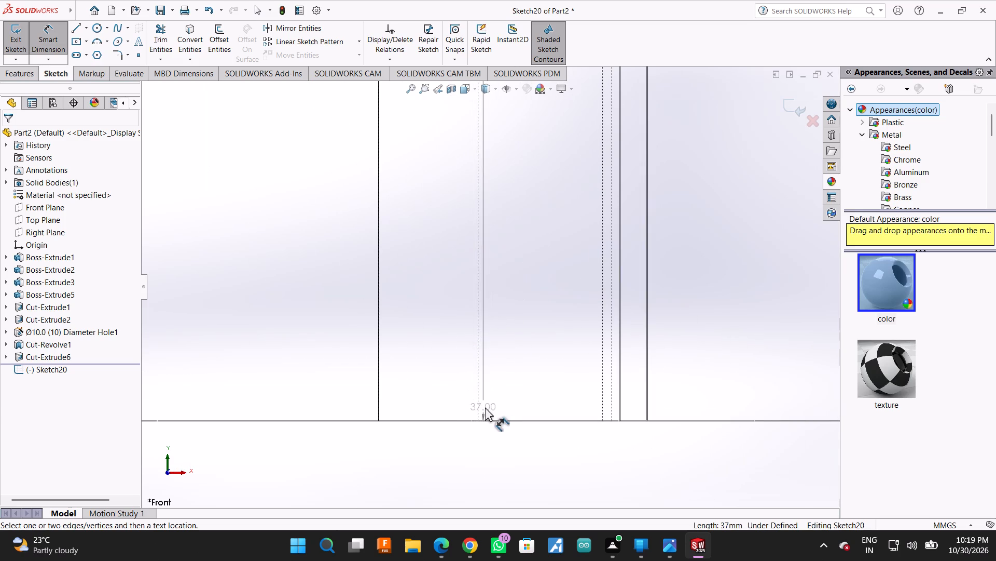
scroll(482, 251, "up", 7)
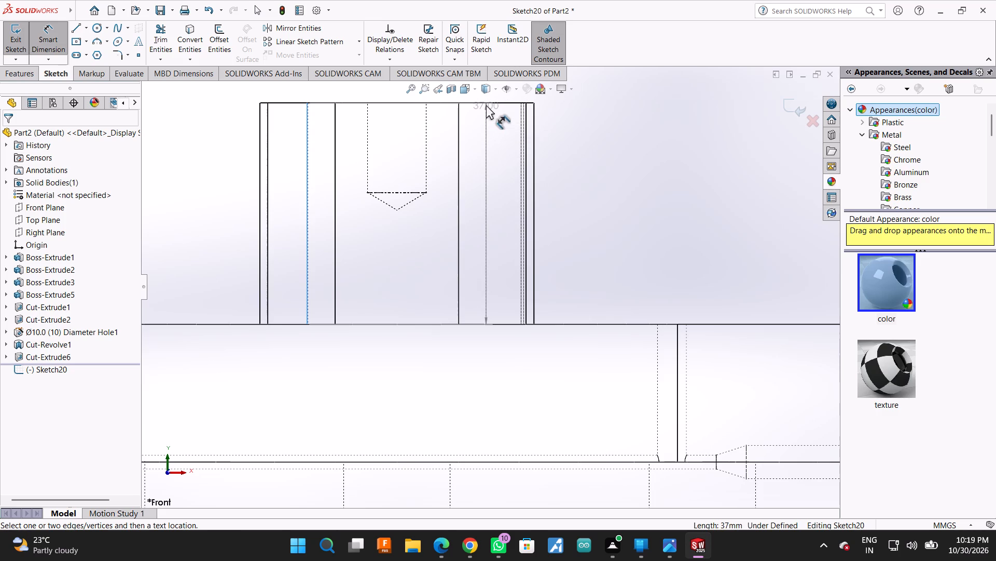
key("Escape")
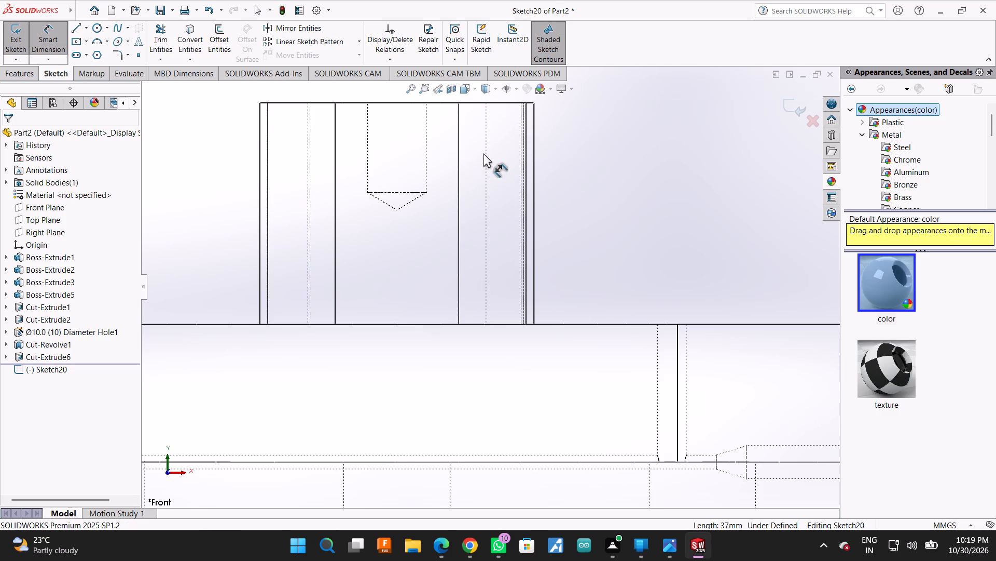
Sketch a horizontal line about 30 mm long between the central hole's hidden vertical edges, just above the boss's base.
left_click(76, 28)
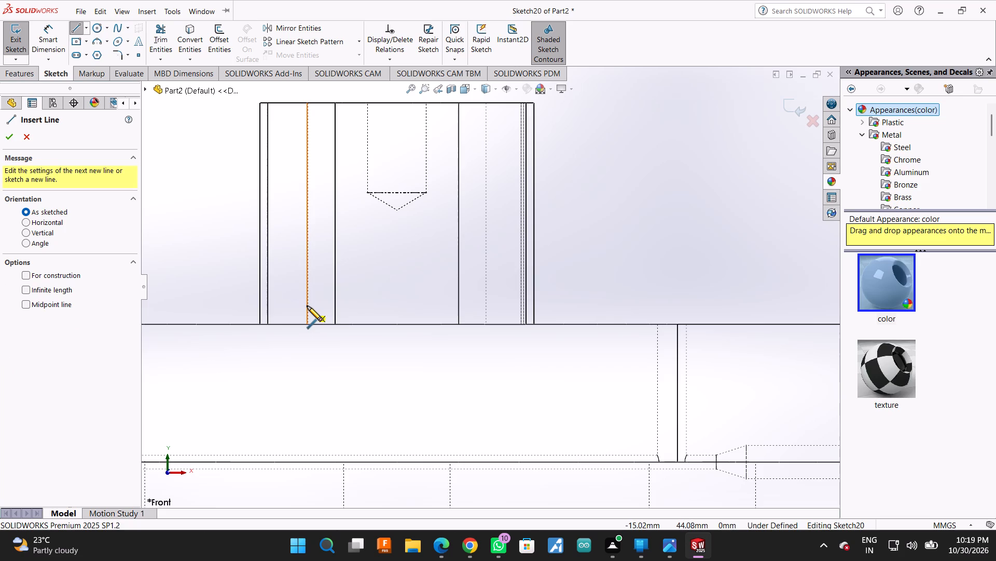
left_click(307, 306)
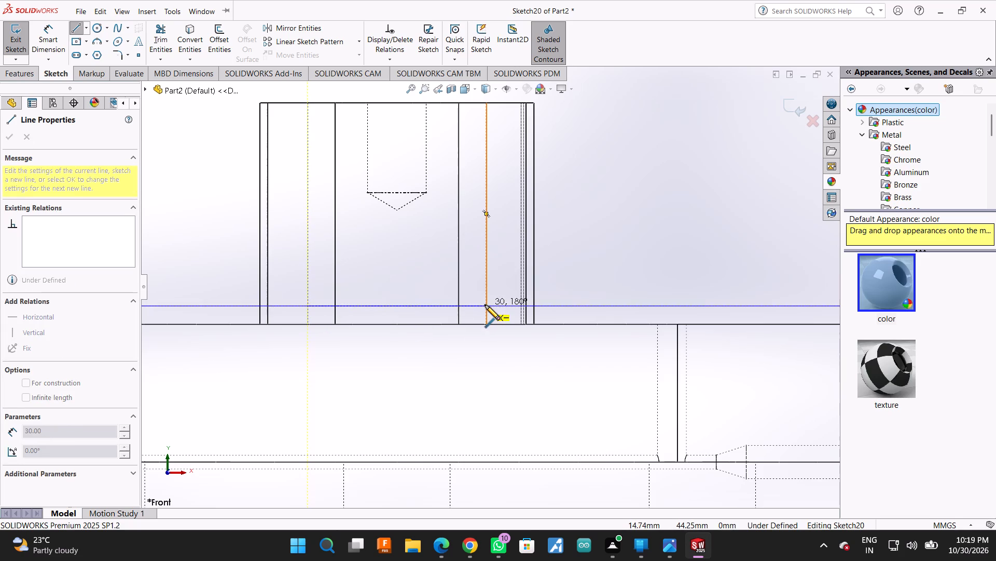
left_click(485, 305)
key("Escape")
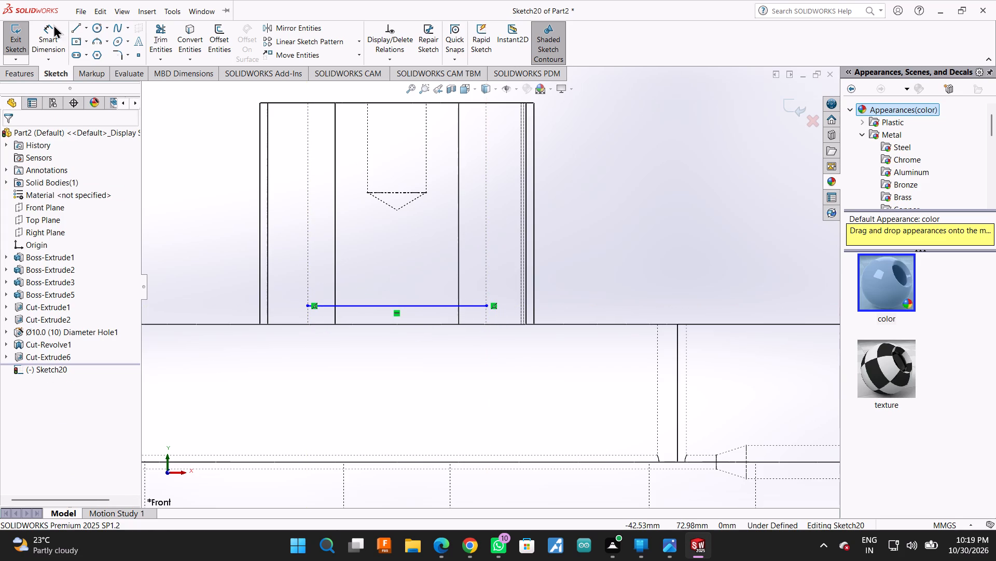
Check the new line's length and the spacing of the boss's outer vertical edges with Smart Dimension.
left_click(53, 24)
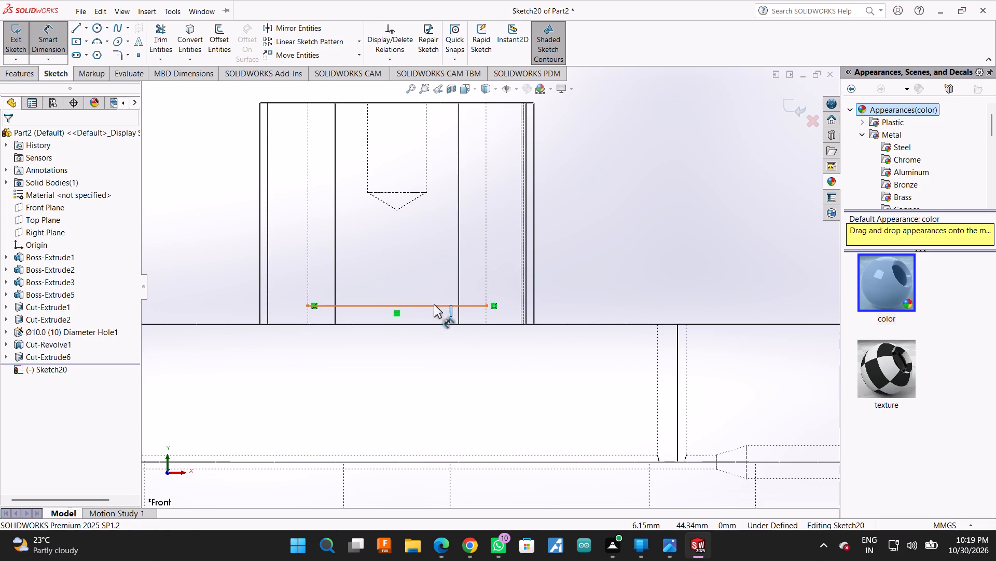
left_click(434, 304)
key("Escape")
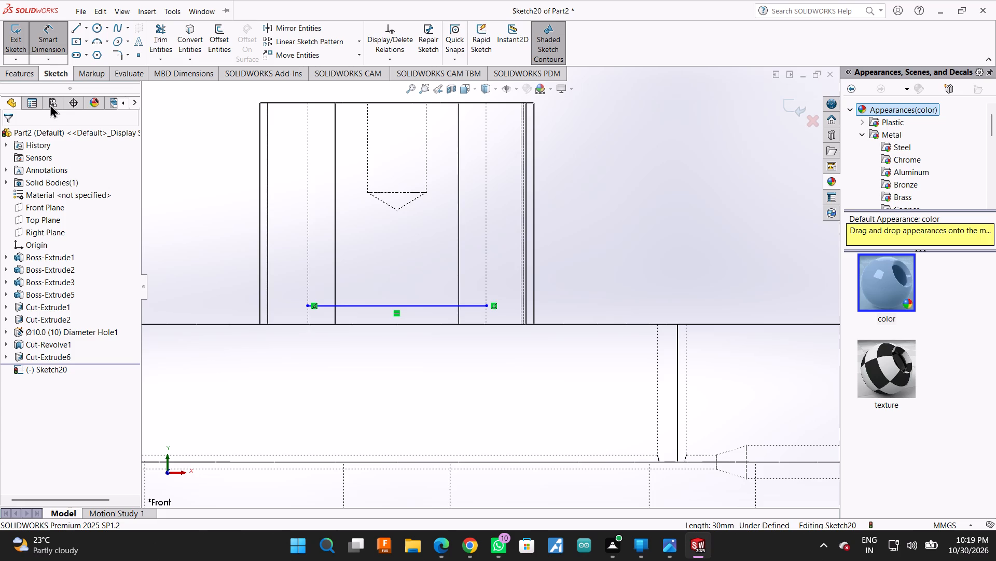
left_click(269, 238)
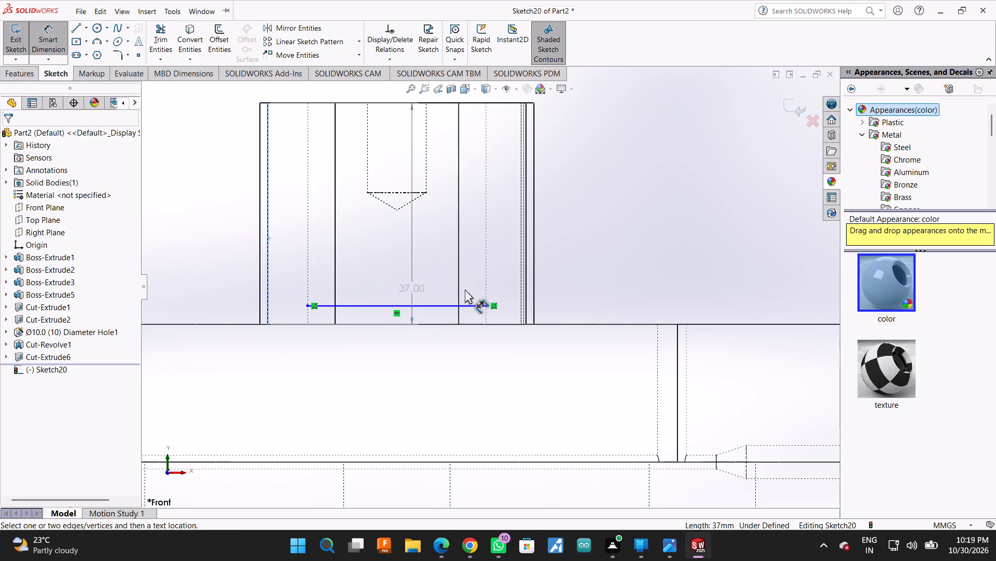
left_click(527, 283)
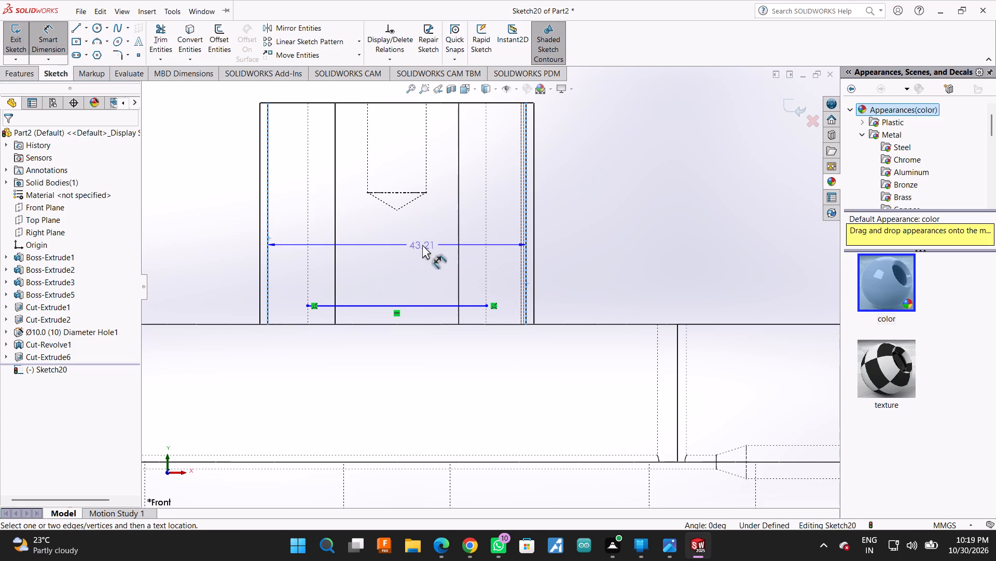
key("Escape")
key("Escape")
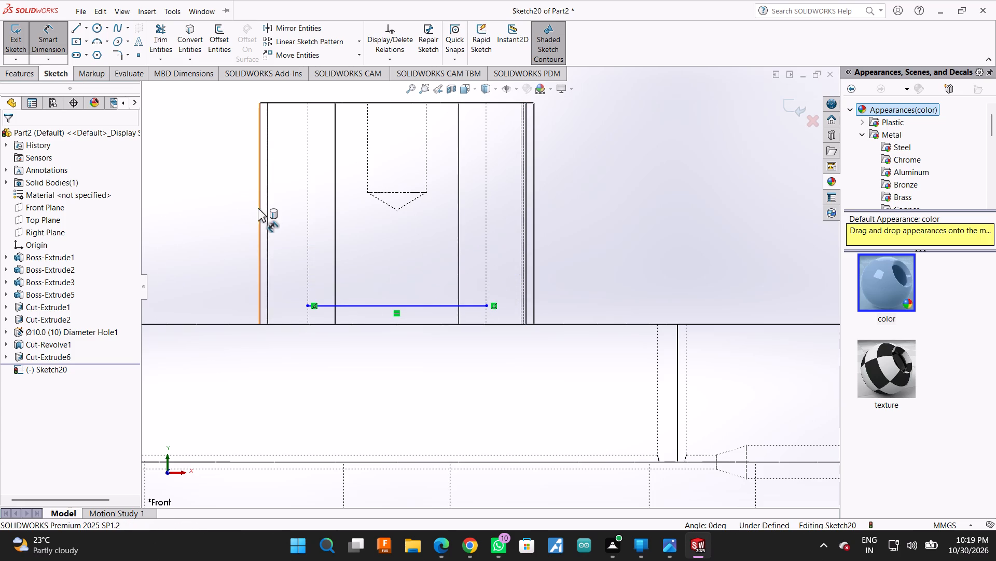
left_click(260, 212)
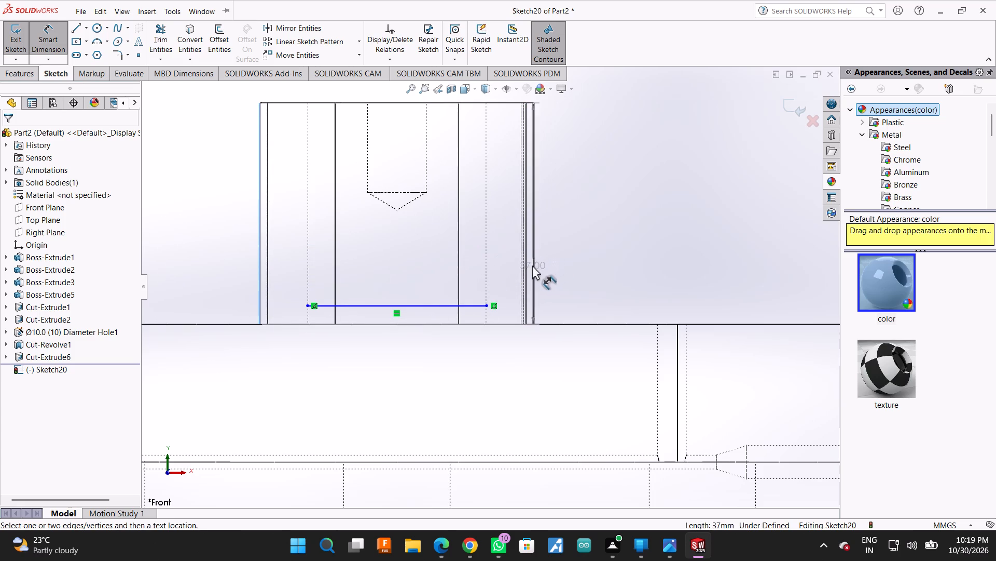
key("Escape")
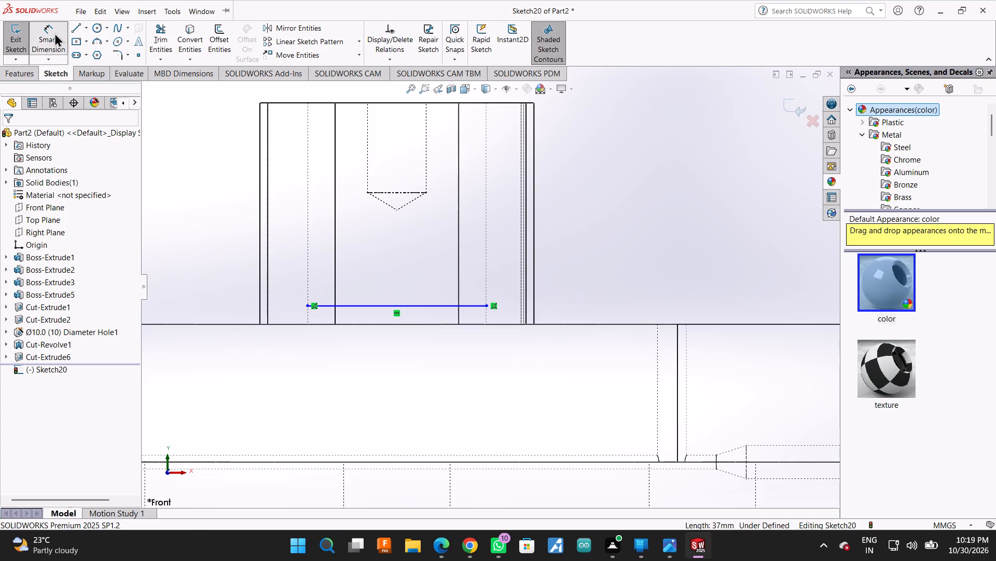
Sketch a second horizontal line about 43 mm long above the first, between the boss's solid vertical edges just inside its outermost sides.
left_click(71, 31)
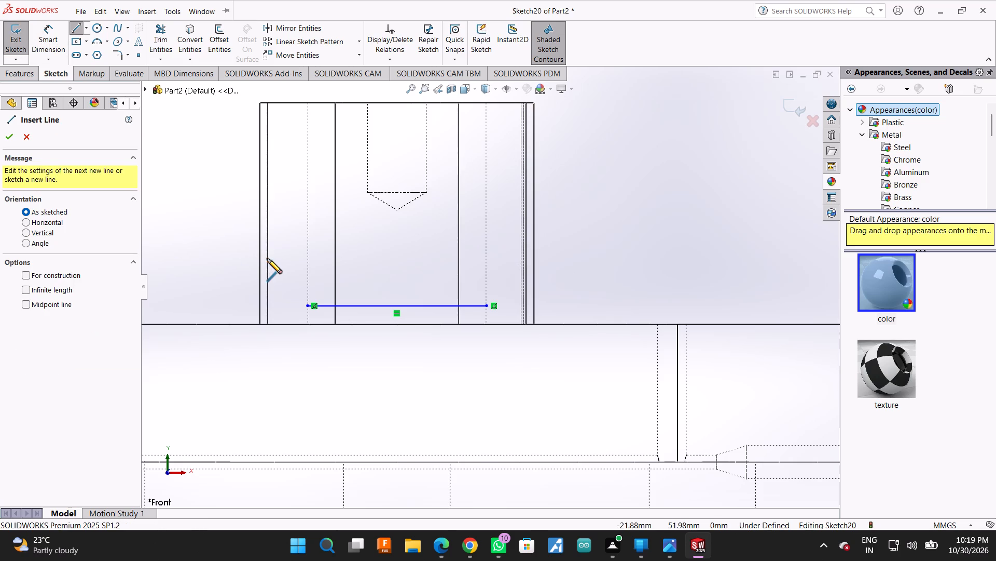
left_click(268, 259)
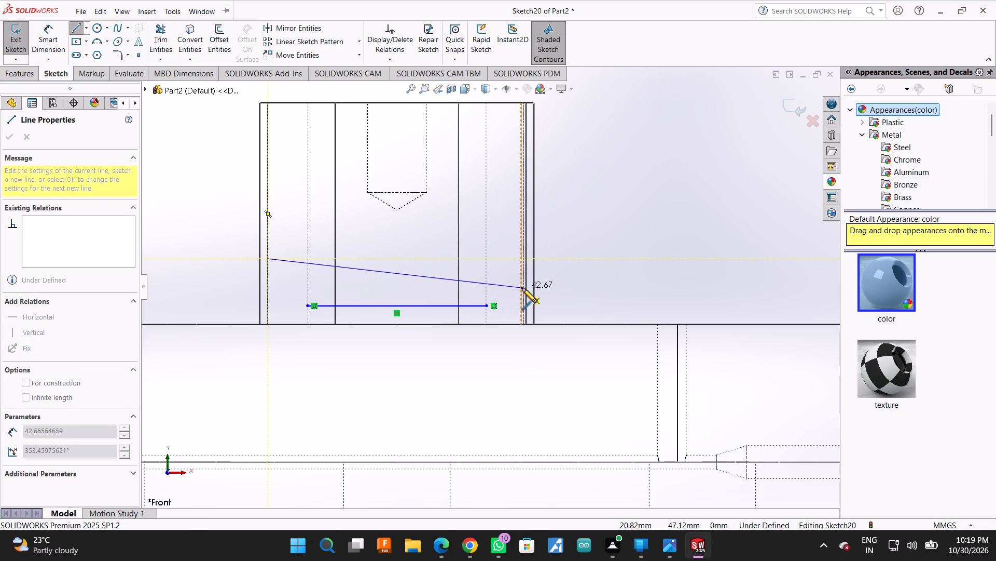
scroll(533, 280, "down", 10)
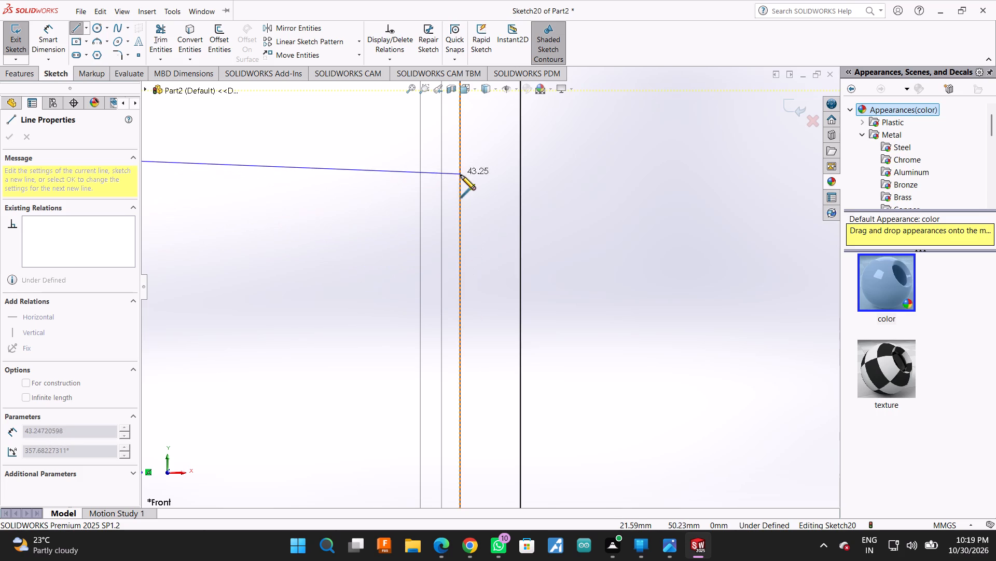
scroll(469, 204, "up", 6)
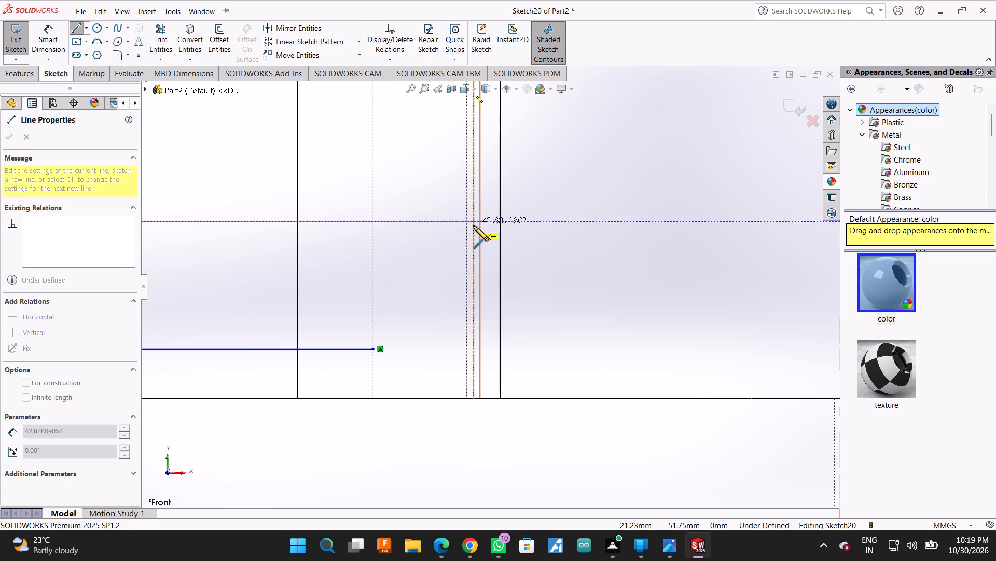
scroll(494, 228, "down", 4)
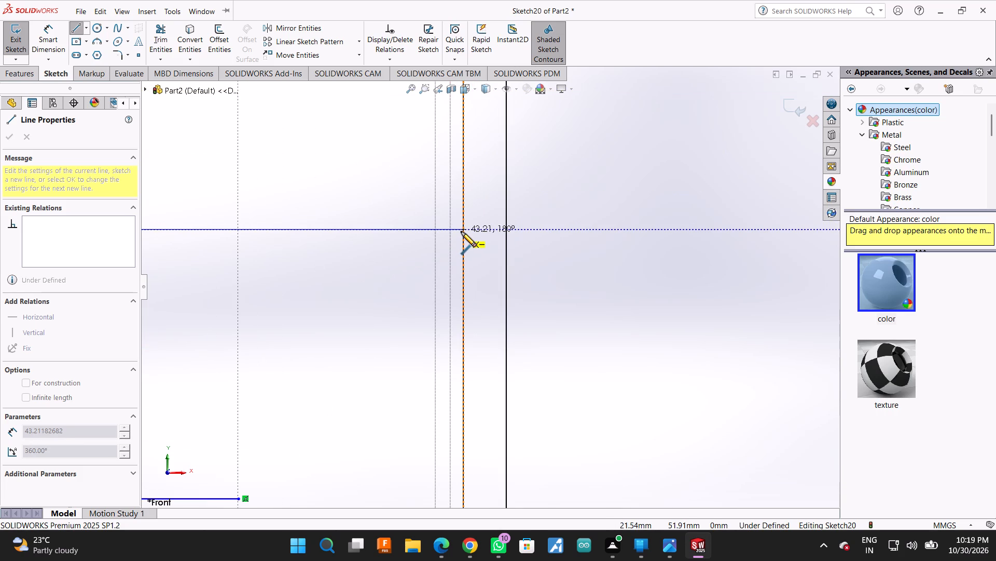
left_click(461, 232)
key("Escape")
scroll(405, 244, "up", 6)
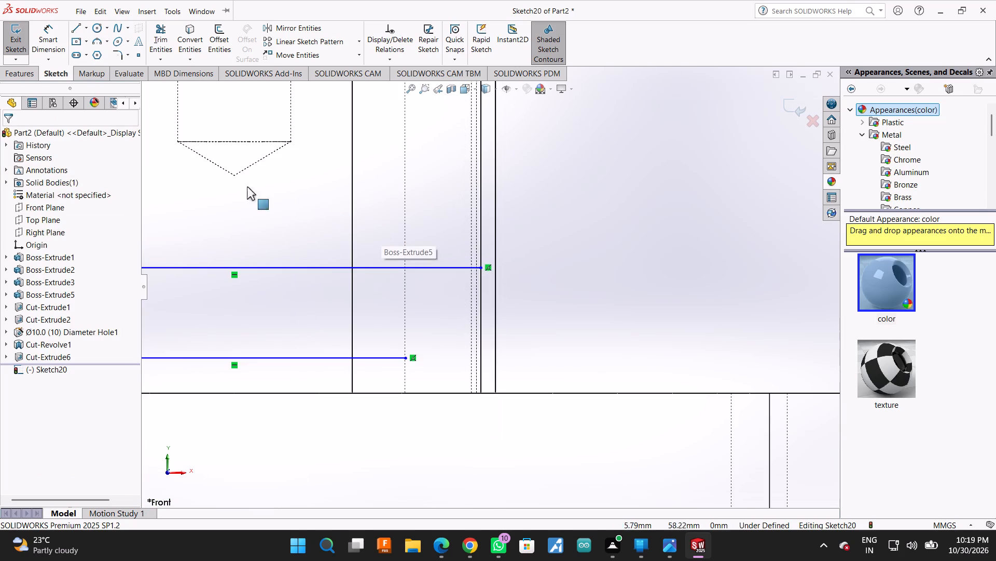
Check the length and endpoint positions of the upper horizontal line in the boss with Smart Dimension.
left_click(48, 42)
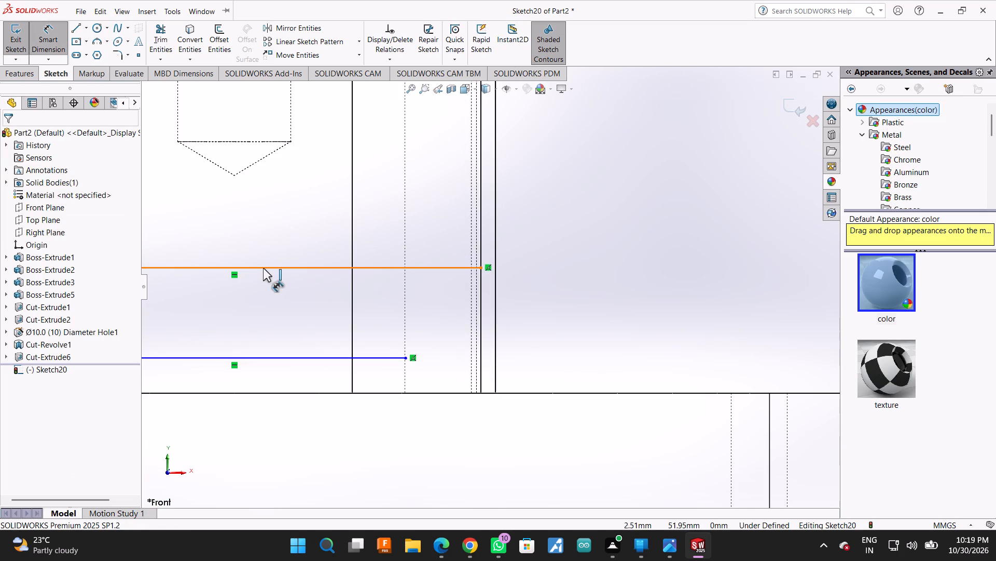
left_click(263, 268)
key("Escape")
scroll(294, 332, "up", 3)
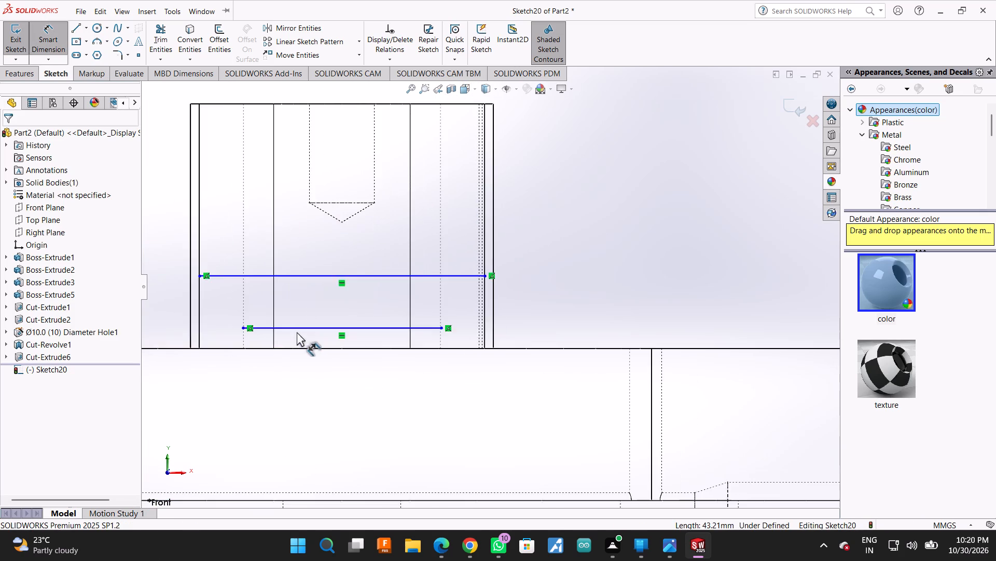
scroll(297, 332, "up", 2)
scroll(238, 242, "down", 1)
scroll(405, 305, "down", 6)
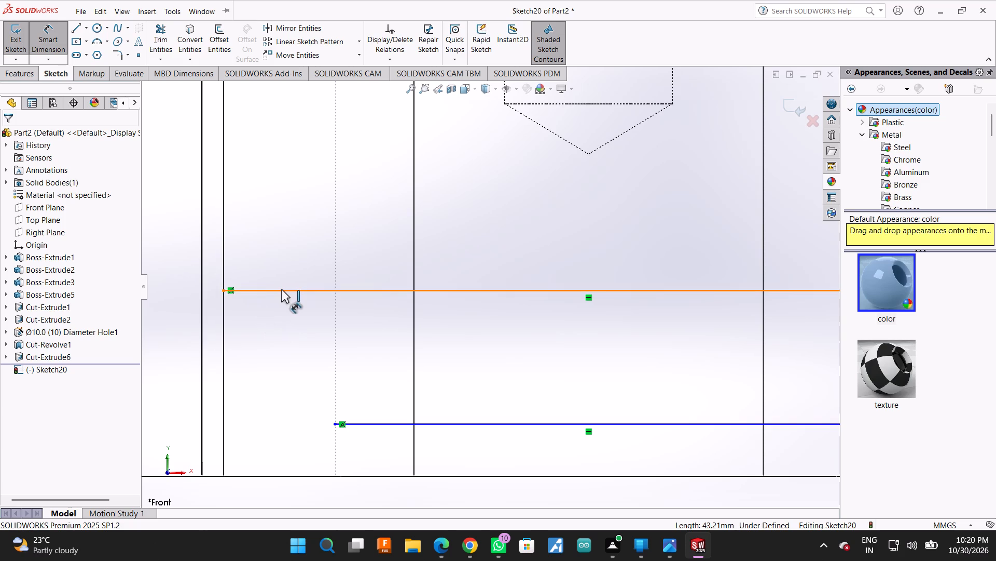
scroll(281, 289, "down", 3)
scroll(322, 320, "down", 3)
scroll(328, 308, "up", 1)
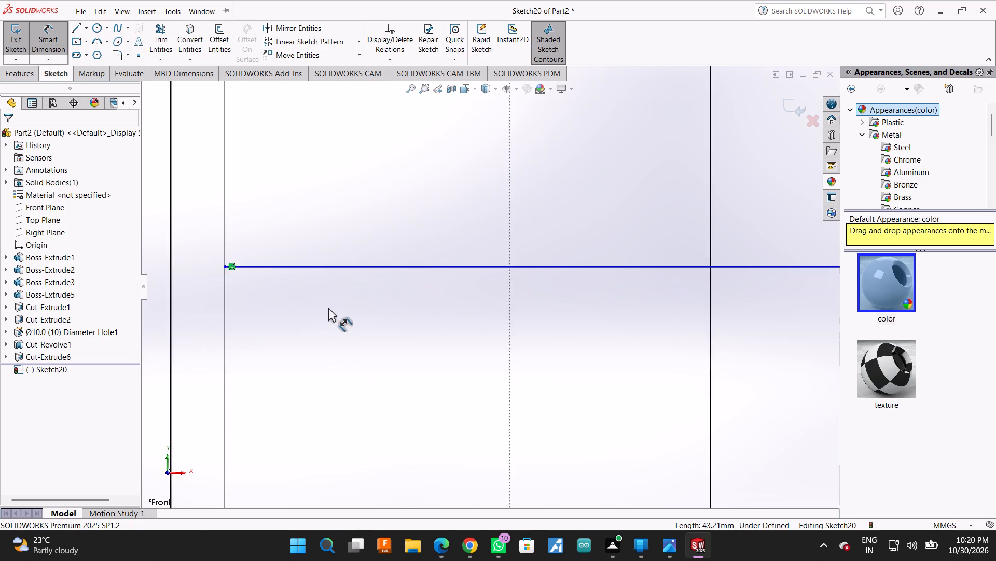
scroll(328, 308, "up", 13)
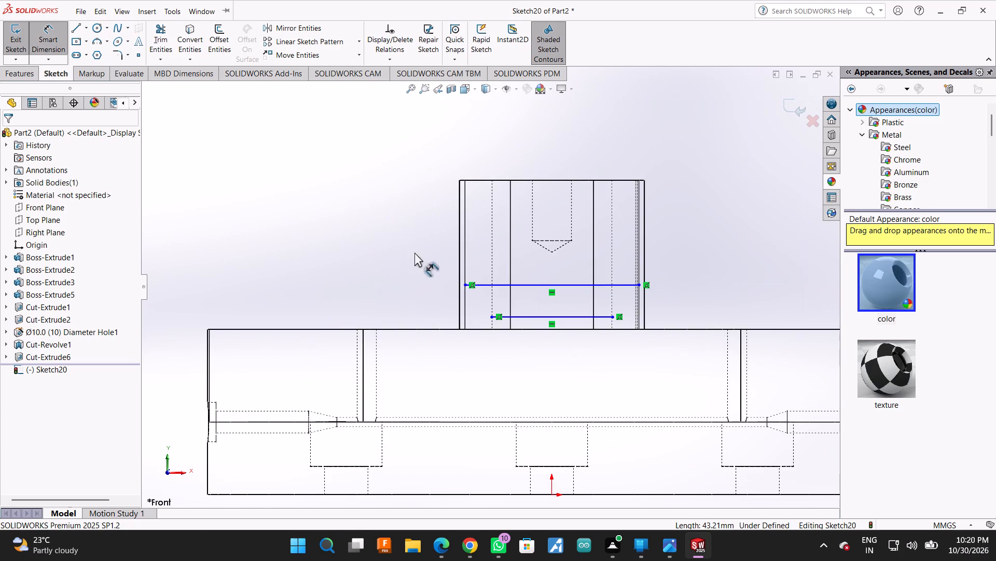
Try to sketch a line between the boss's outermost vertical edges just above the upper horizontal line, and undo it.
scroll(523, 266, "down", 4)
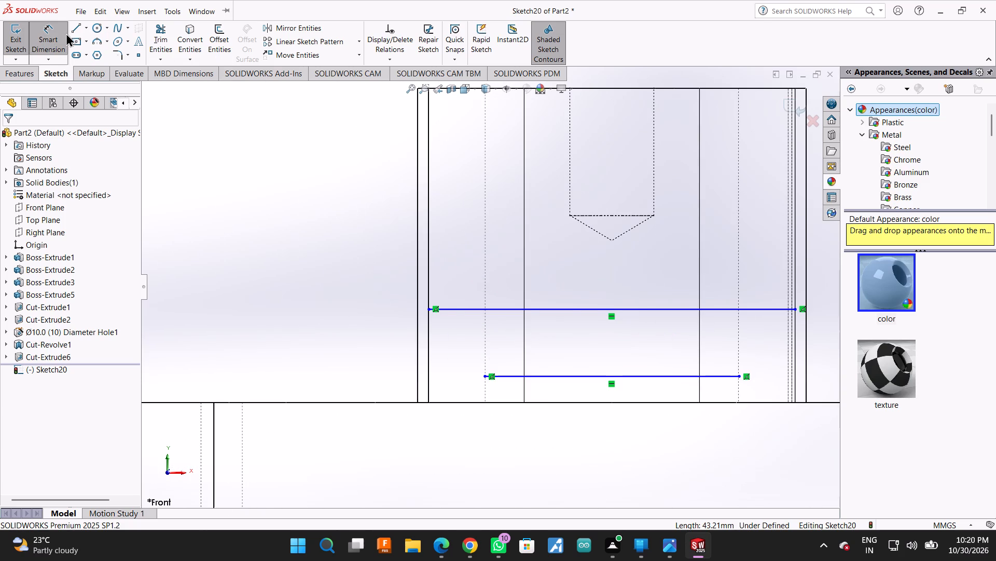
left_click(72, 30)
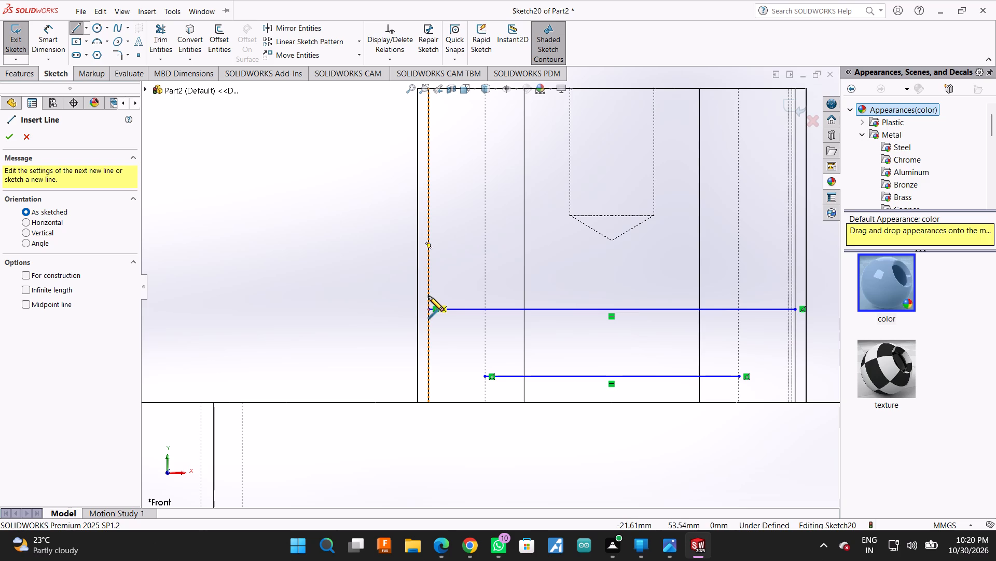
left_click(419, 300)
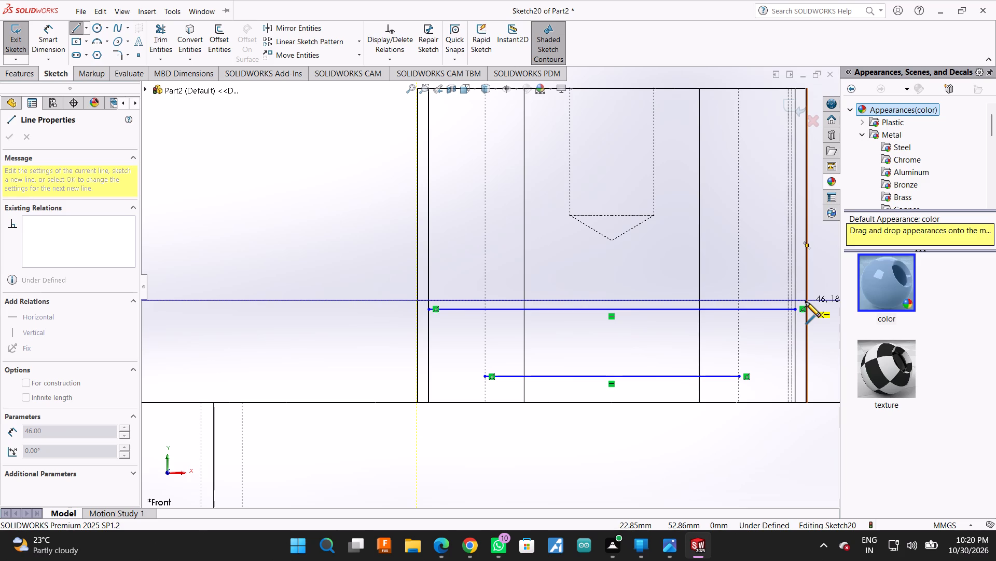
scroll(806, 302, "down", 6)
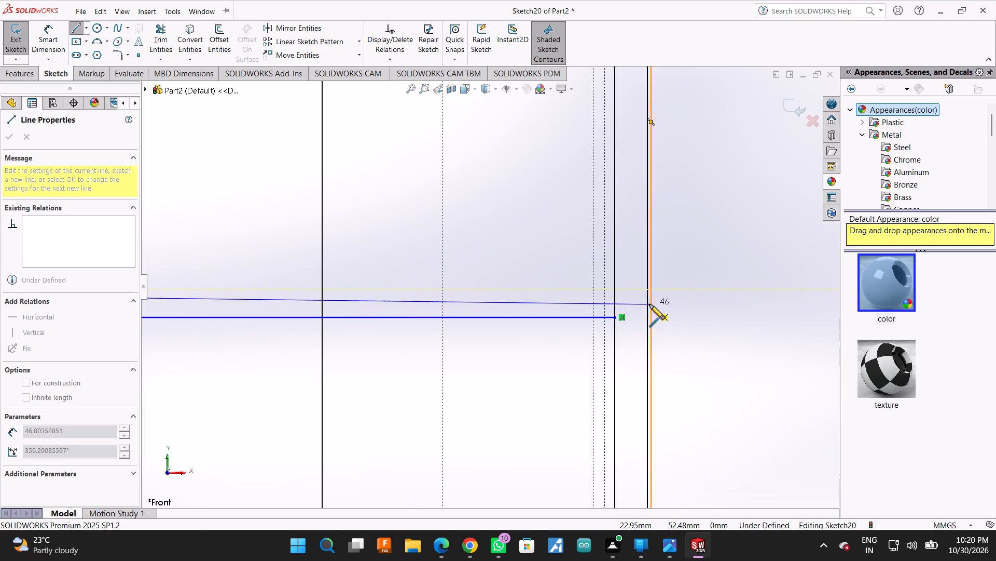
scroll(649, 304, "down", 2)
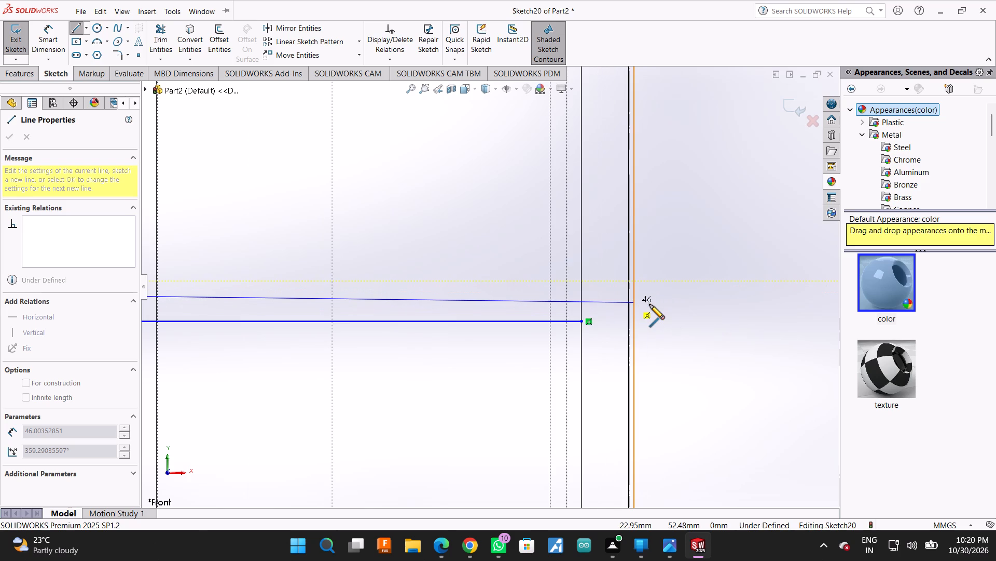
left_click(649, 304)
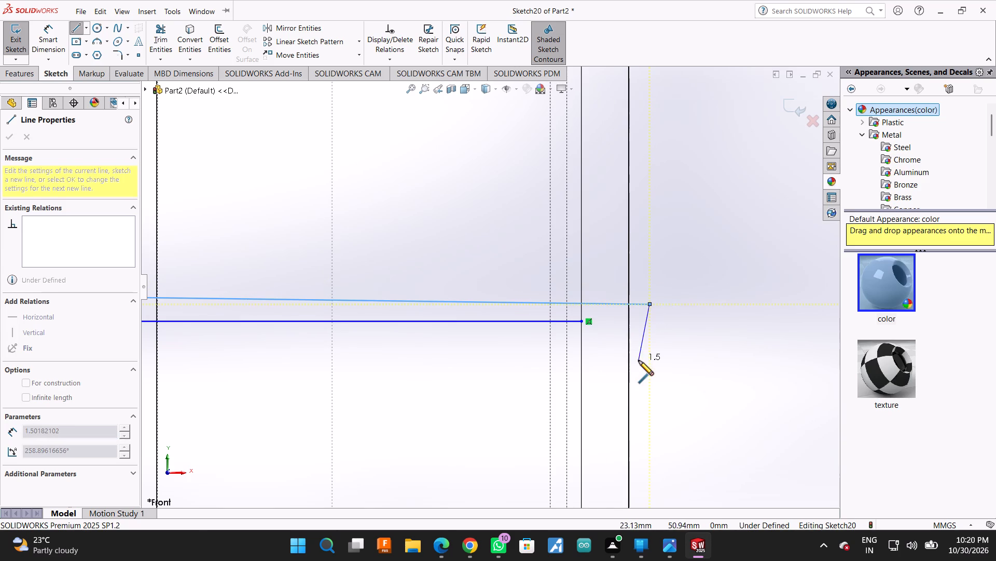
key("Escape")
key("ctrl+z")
Trim away the upper horizontal line of about 43 mm, keeping the shorter line near the boss's base.
scroll(639, 360, "up", 7)
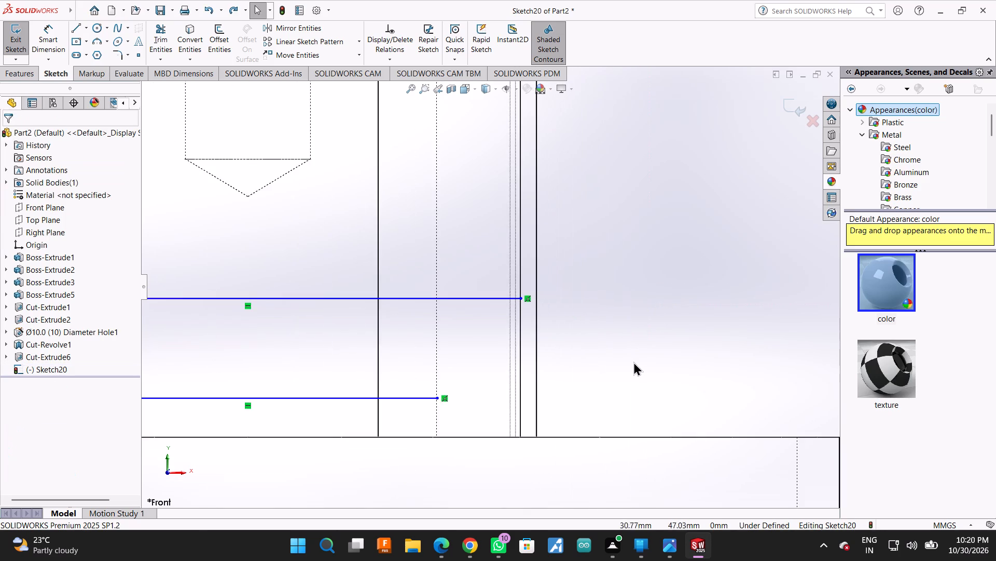
scroll(633, 362, "up", 2)
scroll(435, 311, "down", 1)
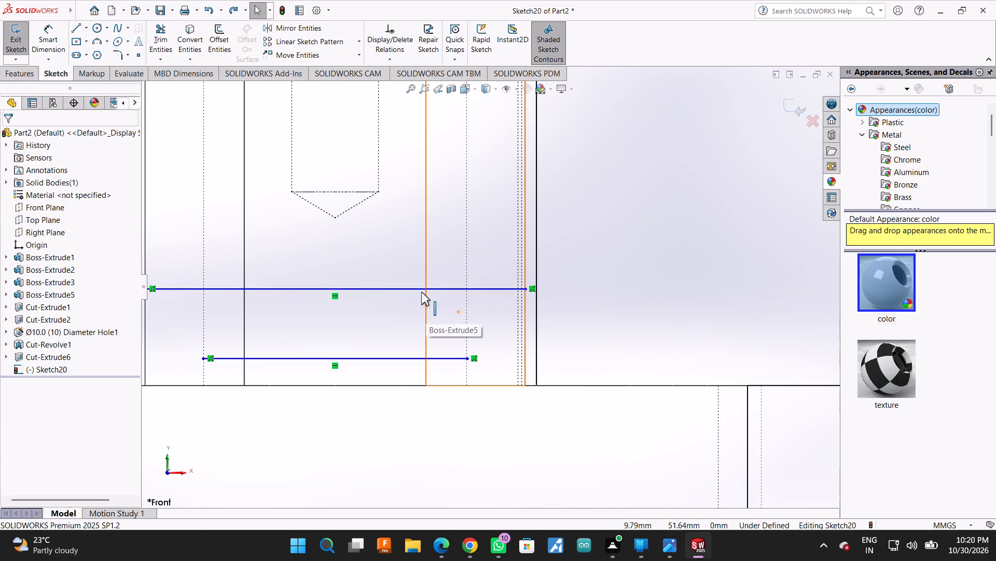
scroll(421, 292, "up", 1)
left_click(162, 33)
left_click_drag(254, 239, 266, 259)
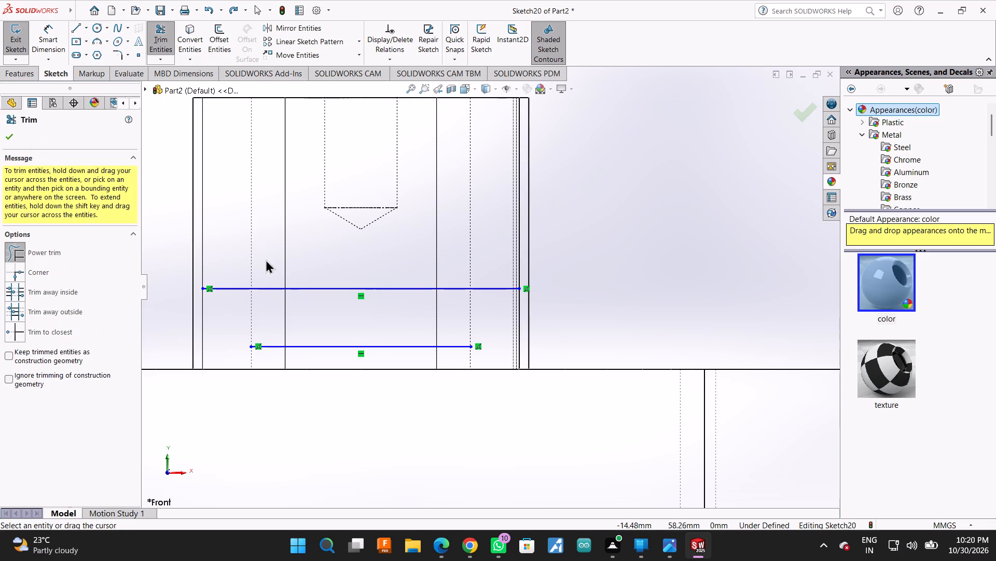
left_click_drag(266, 259, 330, 298)
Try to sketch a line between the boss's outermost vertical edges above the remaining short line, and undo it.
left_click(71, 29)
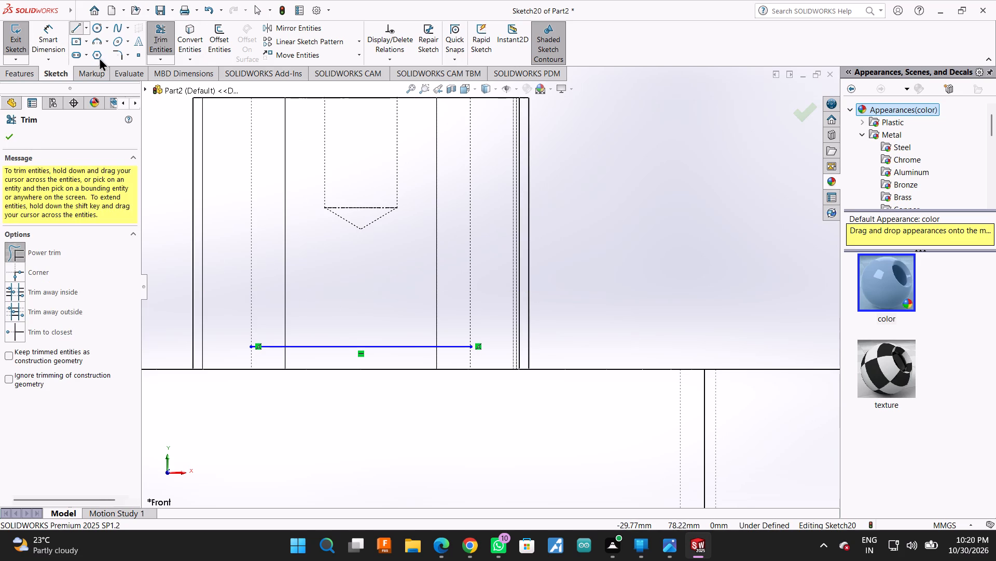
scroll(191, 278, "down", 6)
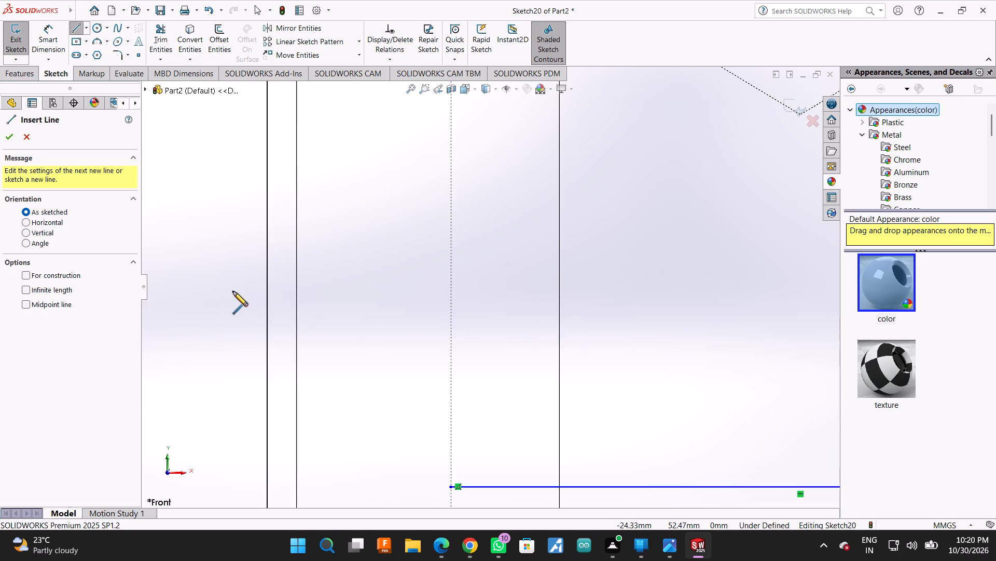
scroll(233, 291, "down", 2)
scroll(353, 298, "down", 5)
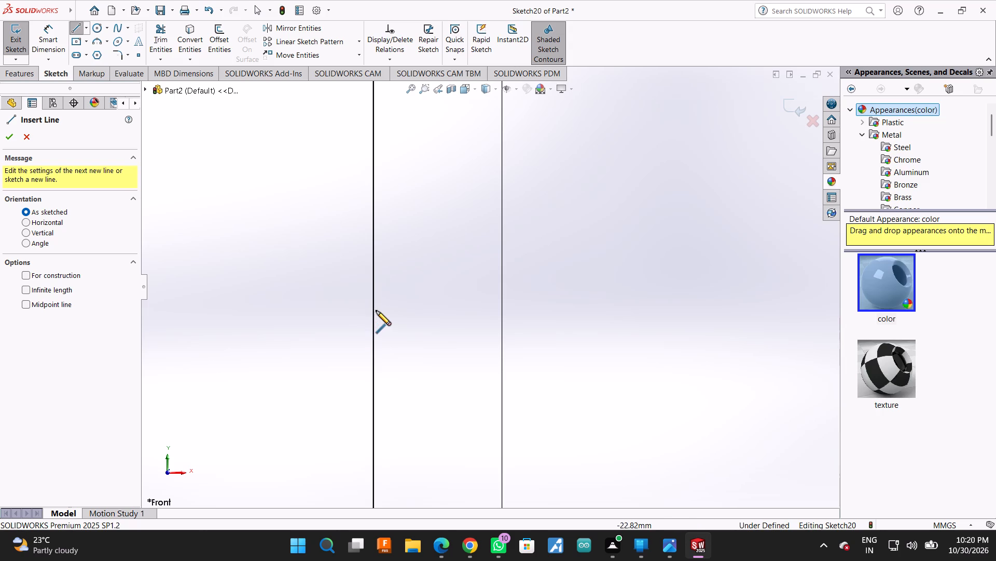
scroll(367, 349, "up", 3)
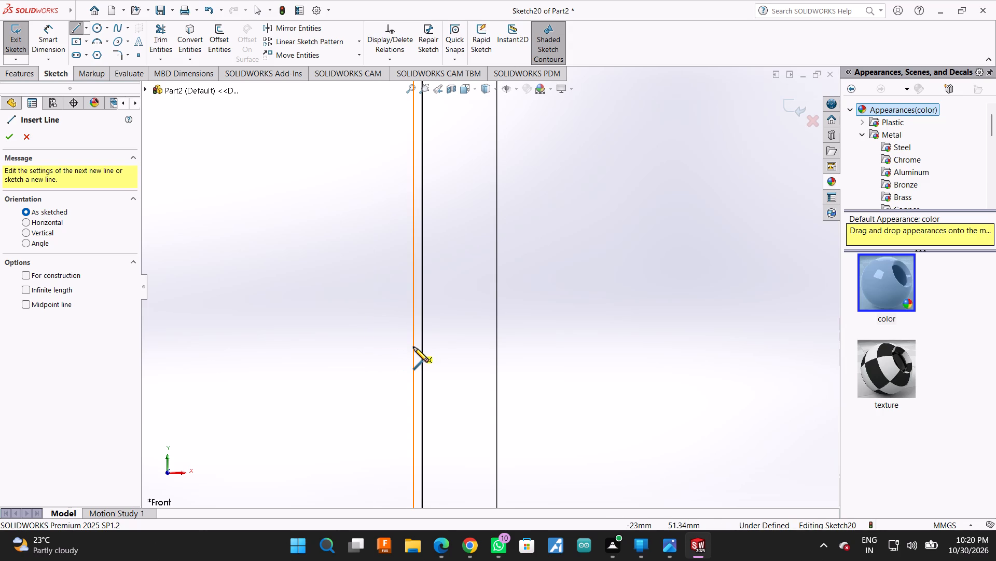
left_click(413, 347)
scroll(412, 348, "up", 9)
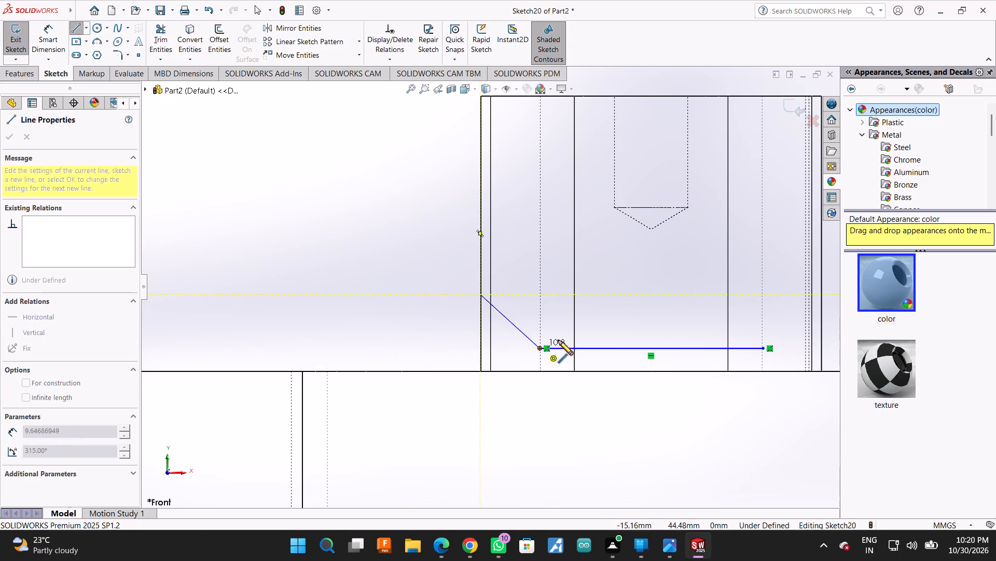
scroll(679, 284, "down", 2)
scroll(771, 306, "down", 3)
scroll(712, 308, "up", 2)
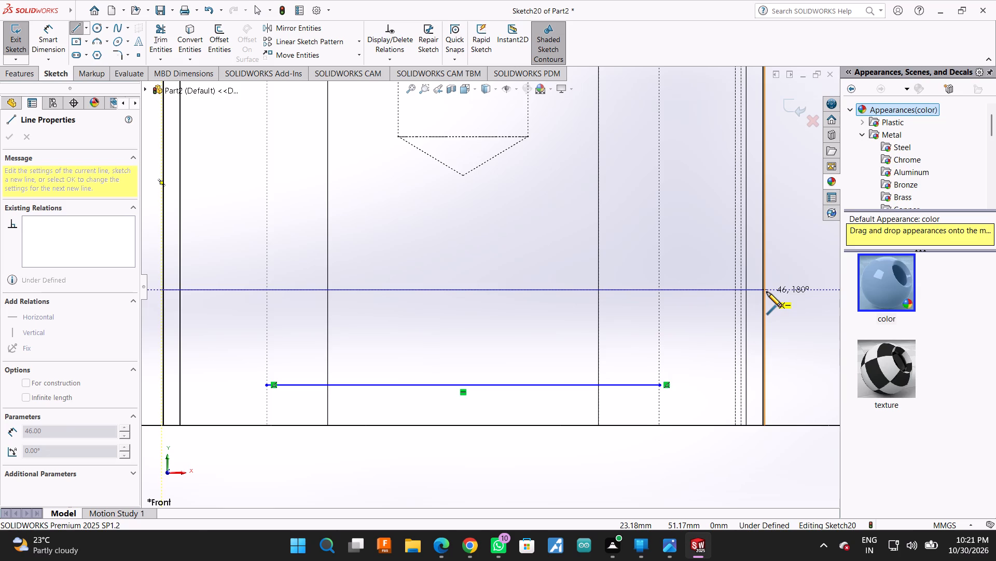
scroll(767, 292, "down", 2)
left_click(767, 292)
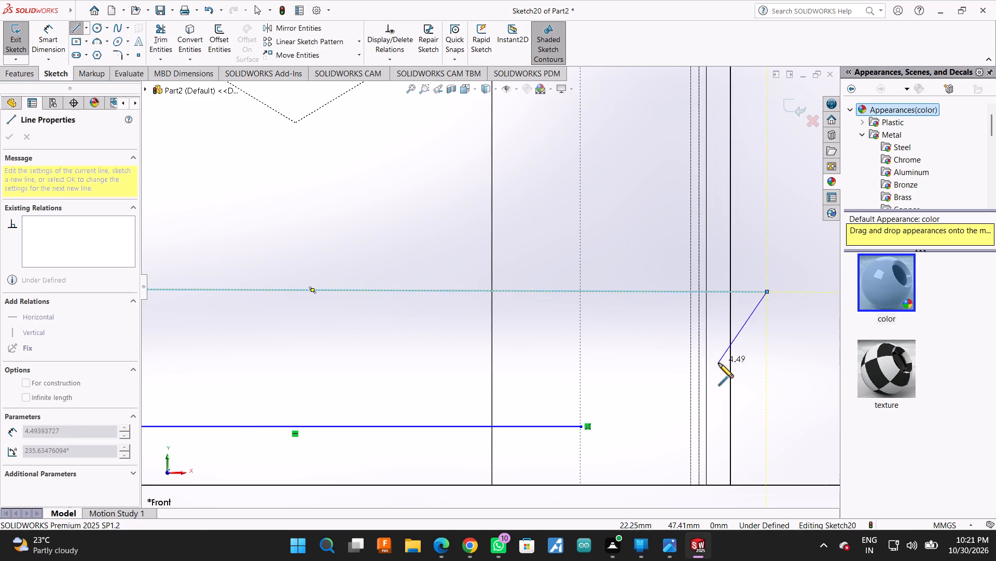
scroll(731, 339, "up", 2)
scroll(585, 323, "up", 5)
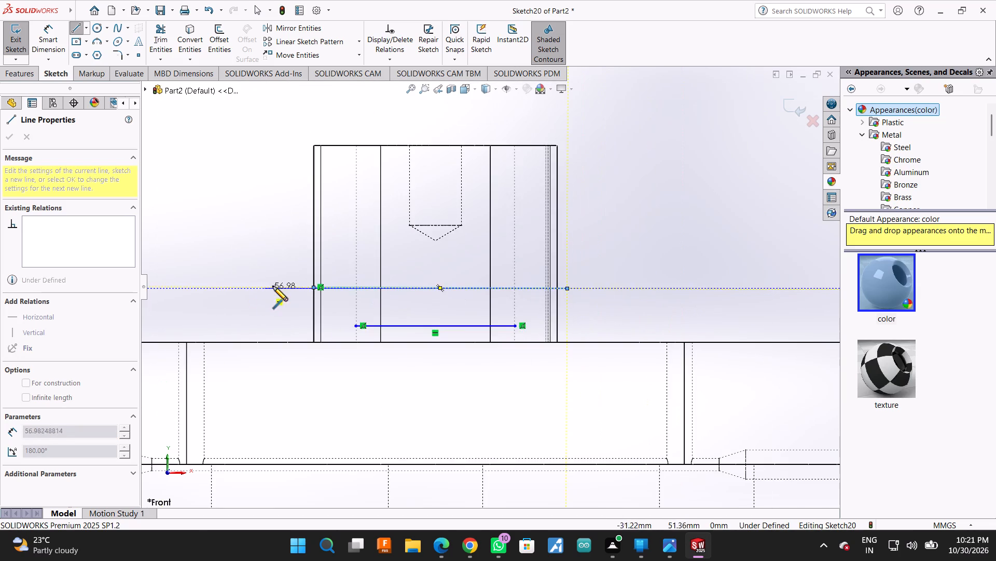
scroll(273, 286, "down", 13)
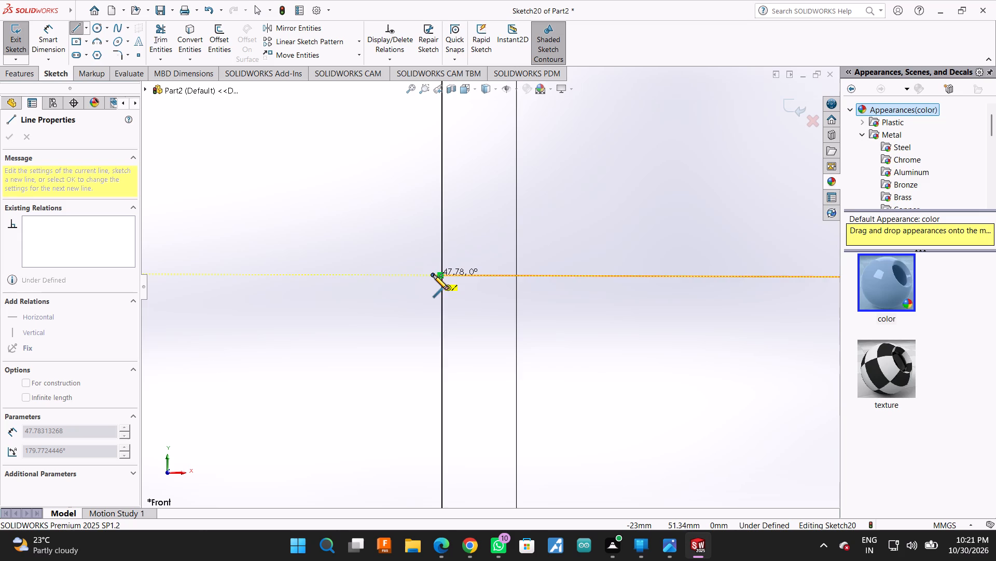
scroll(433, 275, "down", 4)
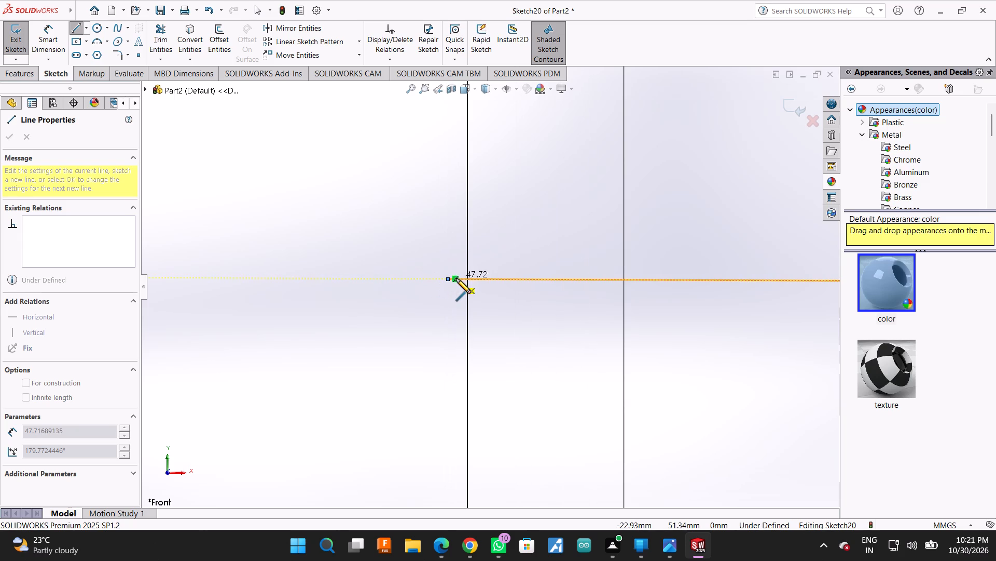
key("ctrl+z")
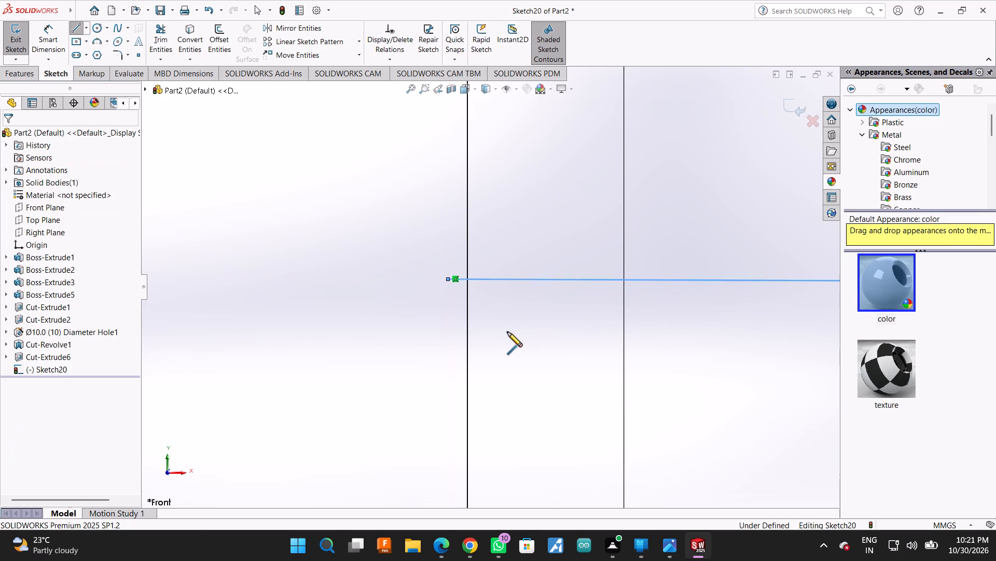
Sketch a horizontal line about 46 mm long between the boss's outermost vertical edges, above the remaining 30 mm line.
scroll(507, 332, "up", 3)
left_click(74, 26)
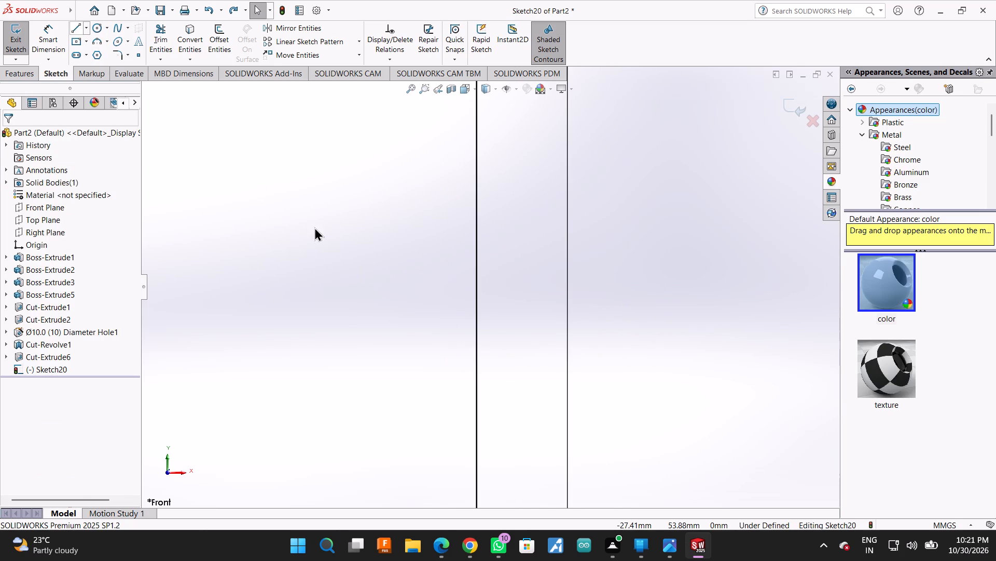
left_click(466, 314)
scroll(467, 322, "up", 5)
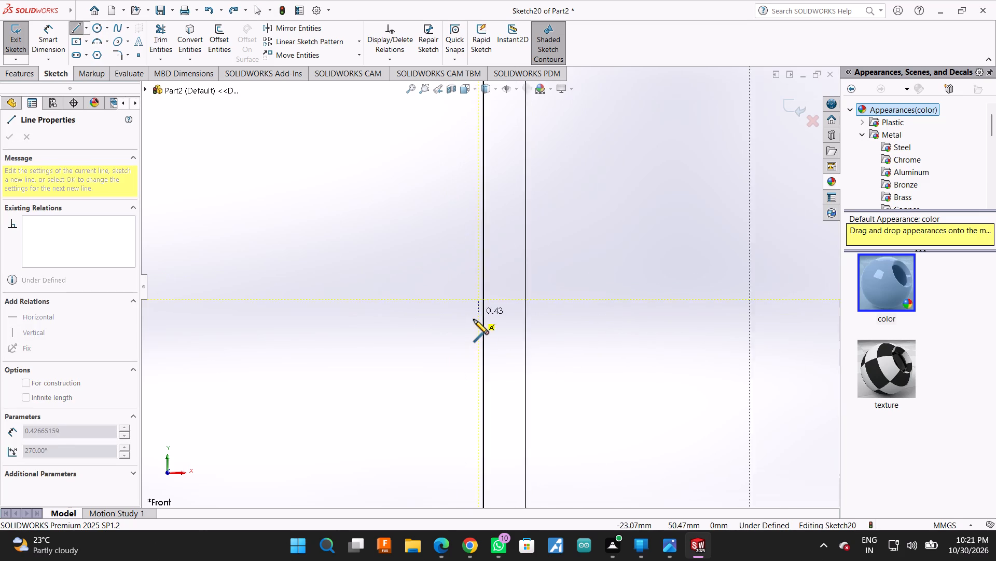
scroll(474, 319, "up", 5)
scroll(682, 289, "up", 3)
scroll(740, 279, "down", 2)
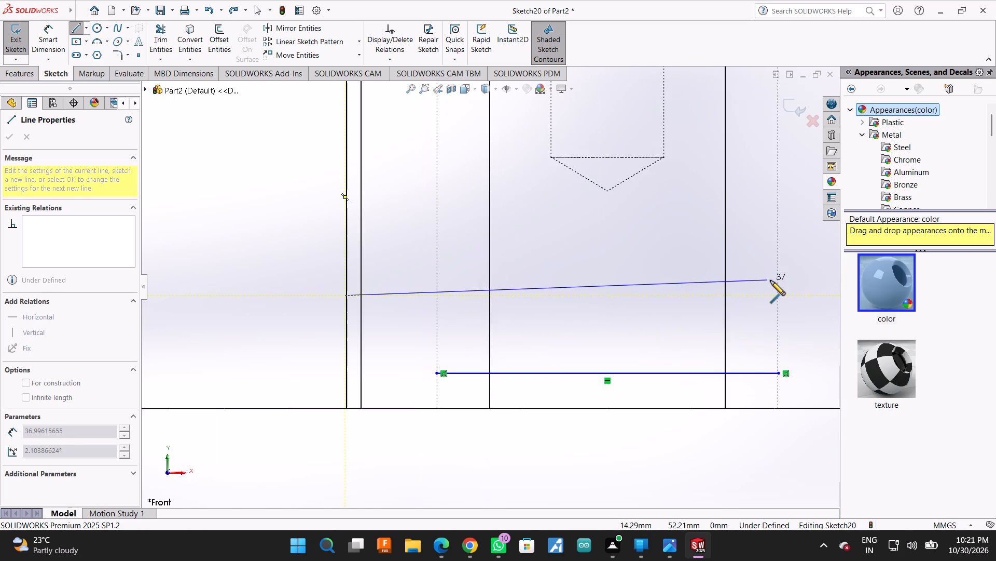
scroll(770, 280, "up", 3)
scroll(700, 295, "down", 7)
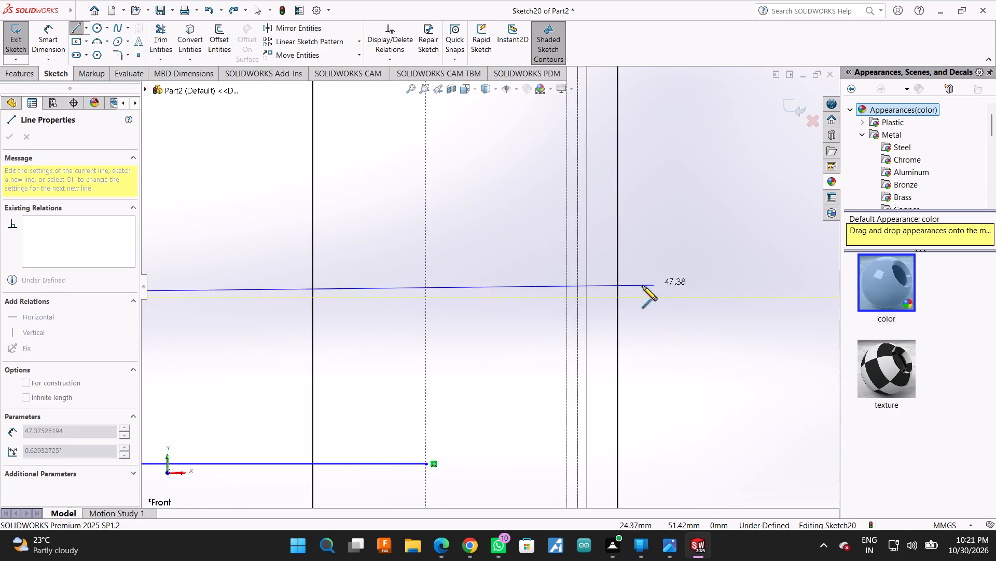
scroll(642, 286, "down", 3)
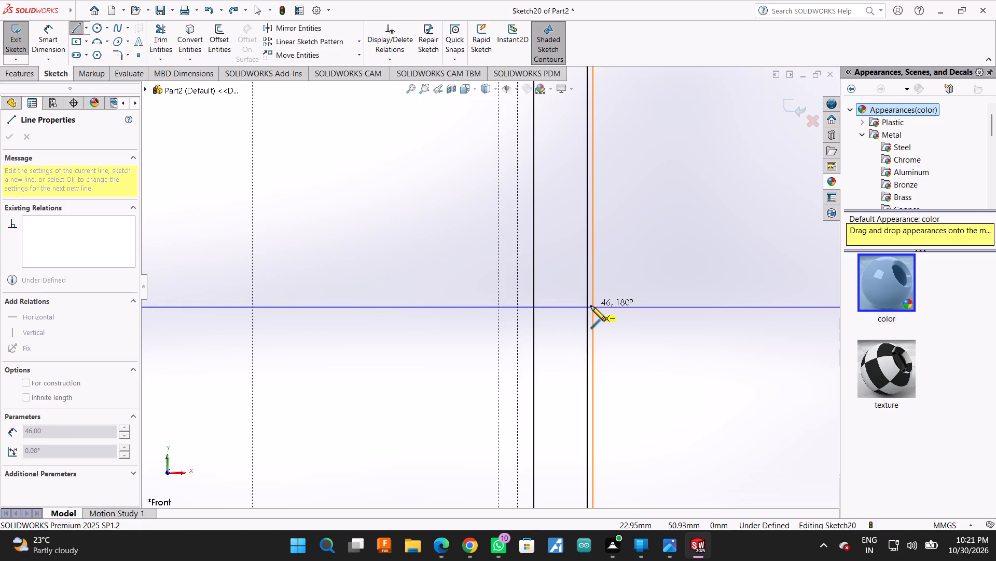
left_click(591, 306)
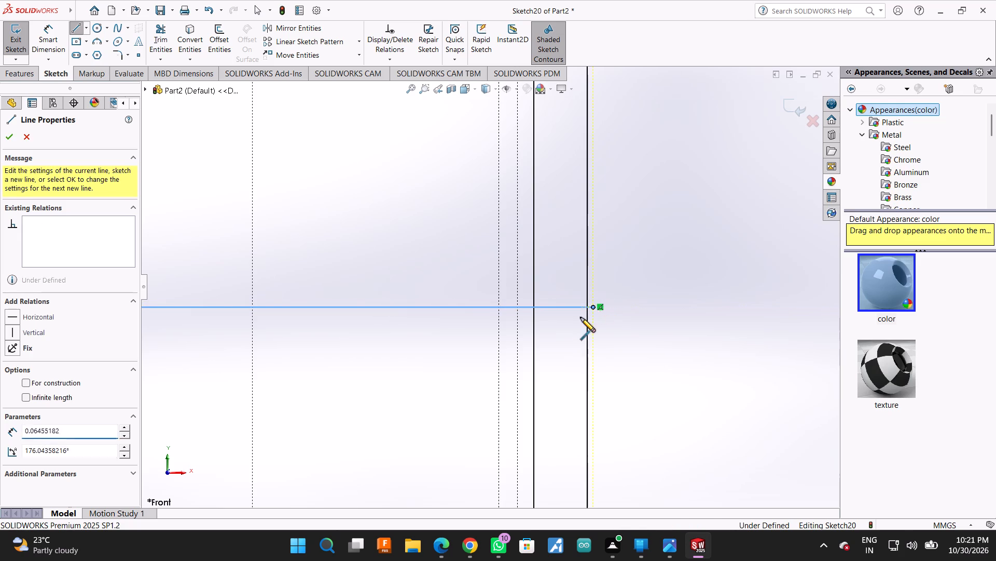
scroll(586, 332, "up", 7)
scroll(476, 333, "up", 4)
scroll(382, 317, "down", 3)
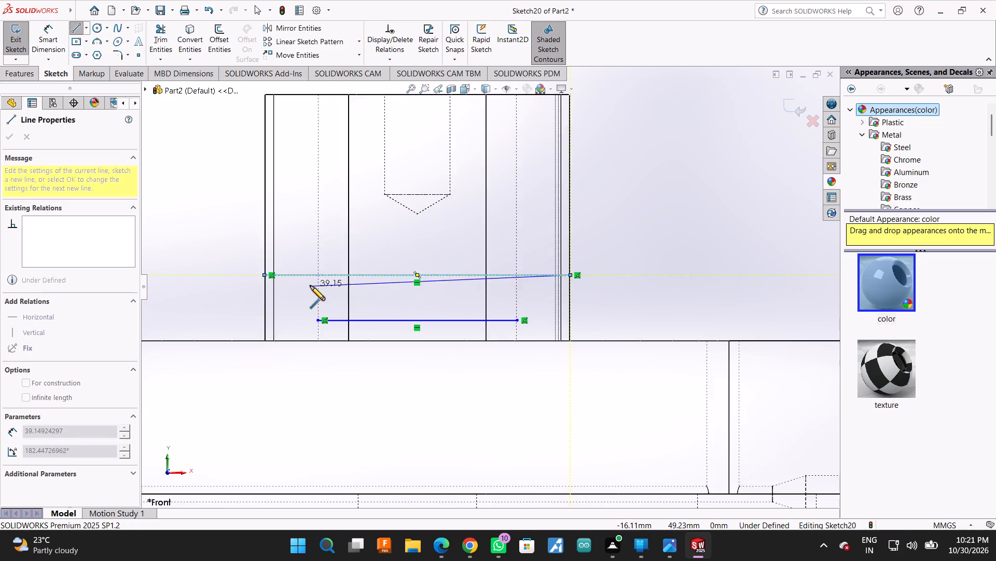
scroll(310, 286, "down", 15)
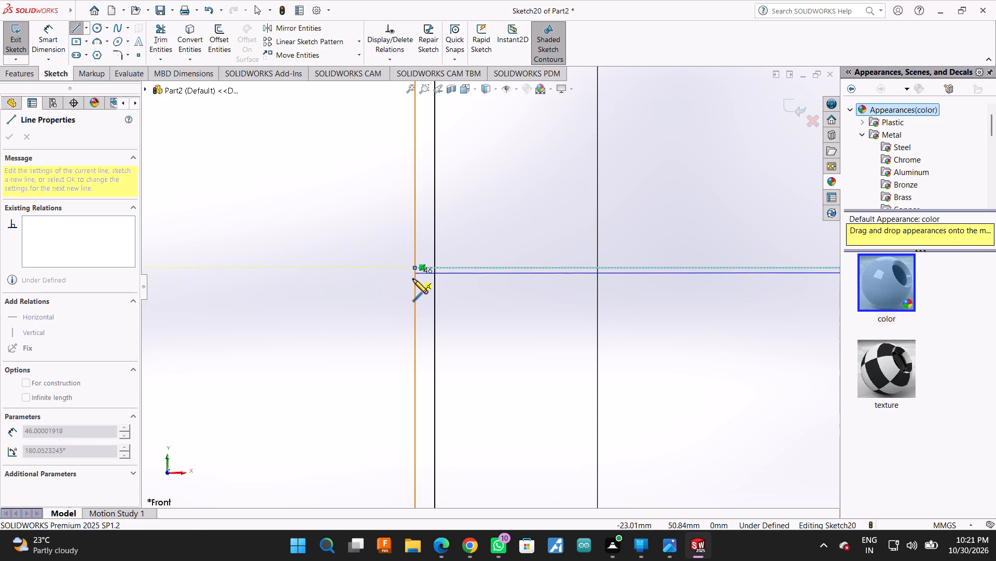
key("Escape")
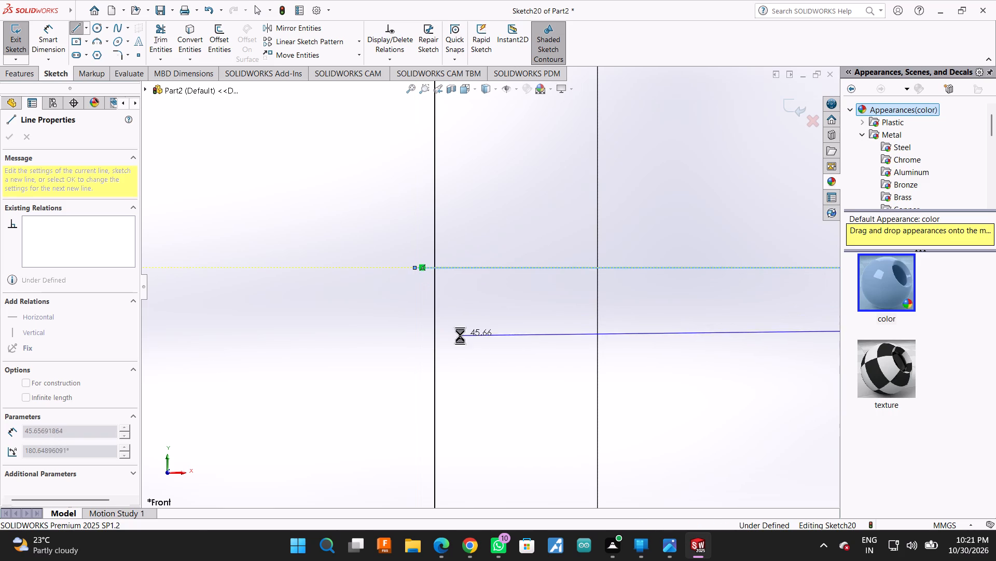
scroll(461, 336, "up", 15)
scroll(621, 339, "up", 3)
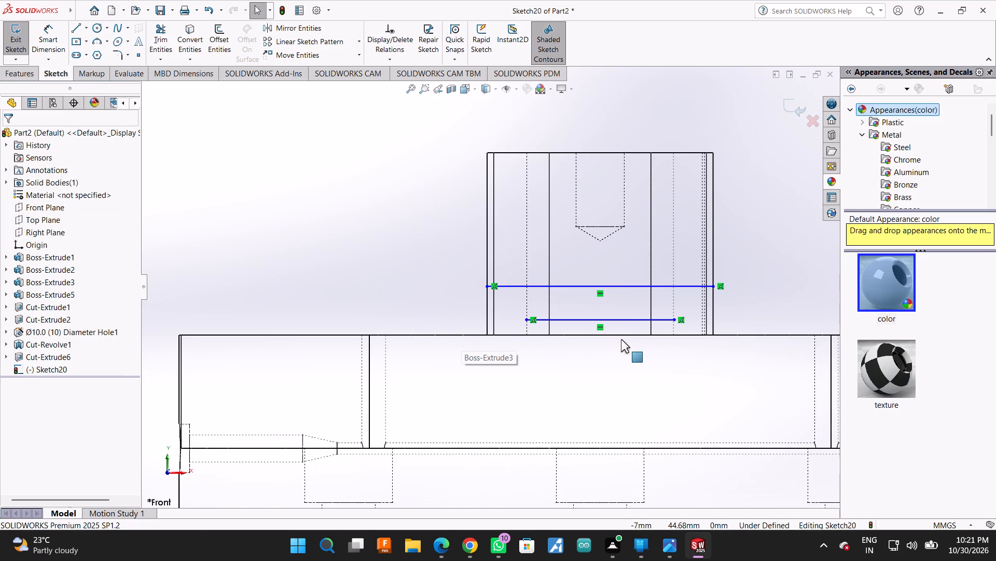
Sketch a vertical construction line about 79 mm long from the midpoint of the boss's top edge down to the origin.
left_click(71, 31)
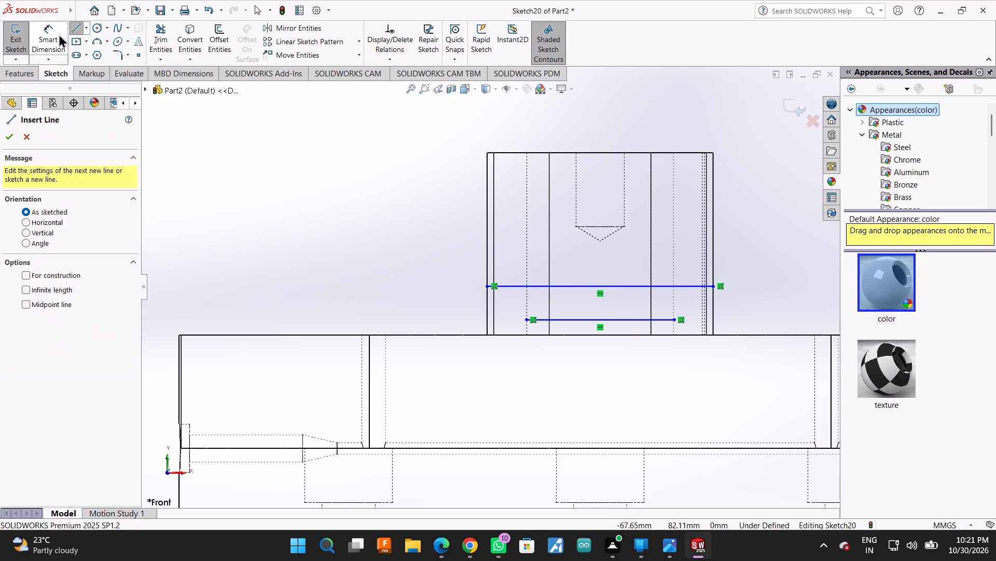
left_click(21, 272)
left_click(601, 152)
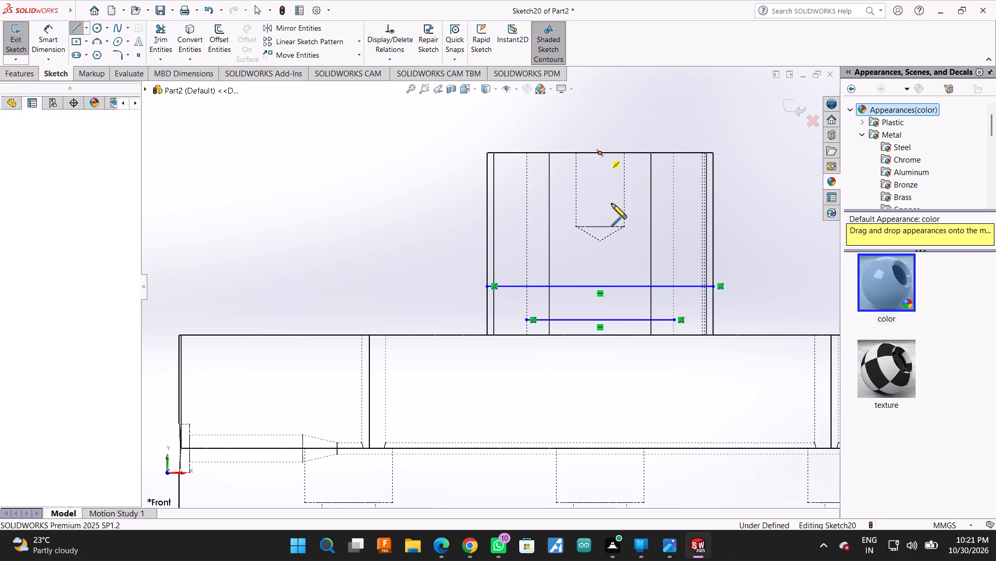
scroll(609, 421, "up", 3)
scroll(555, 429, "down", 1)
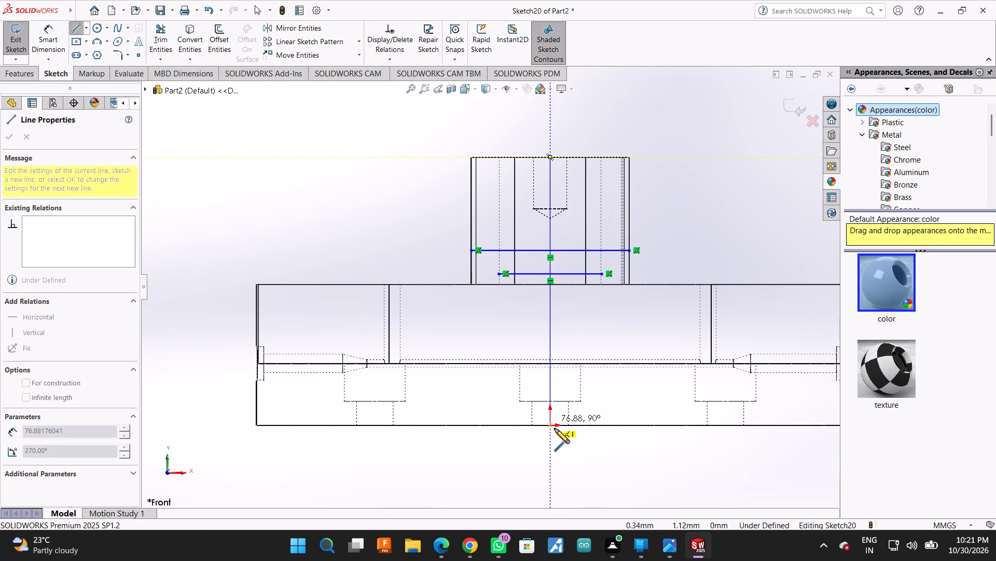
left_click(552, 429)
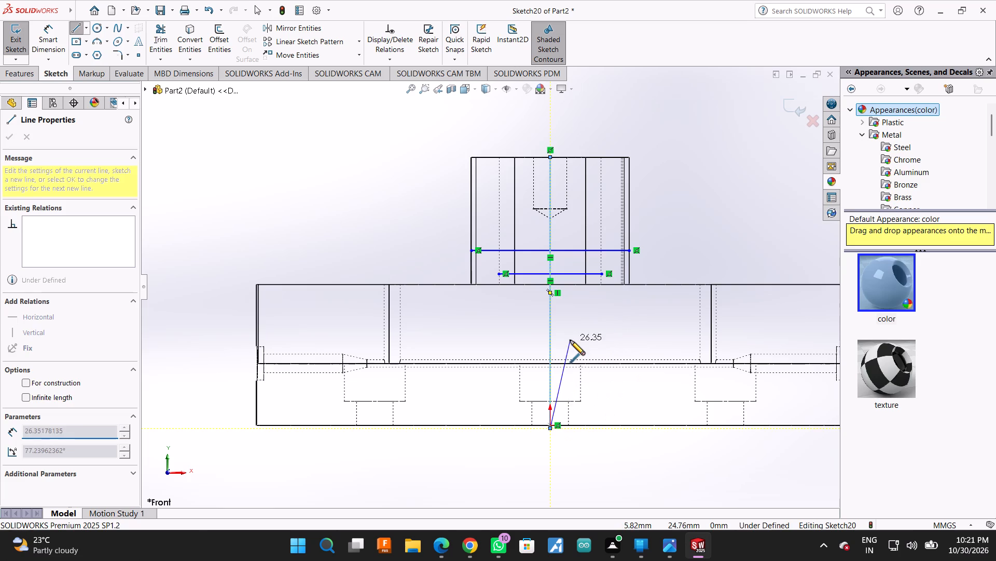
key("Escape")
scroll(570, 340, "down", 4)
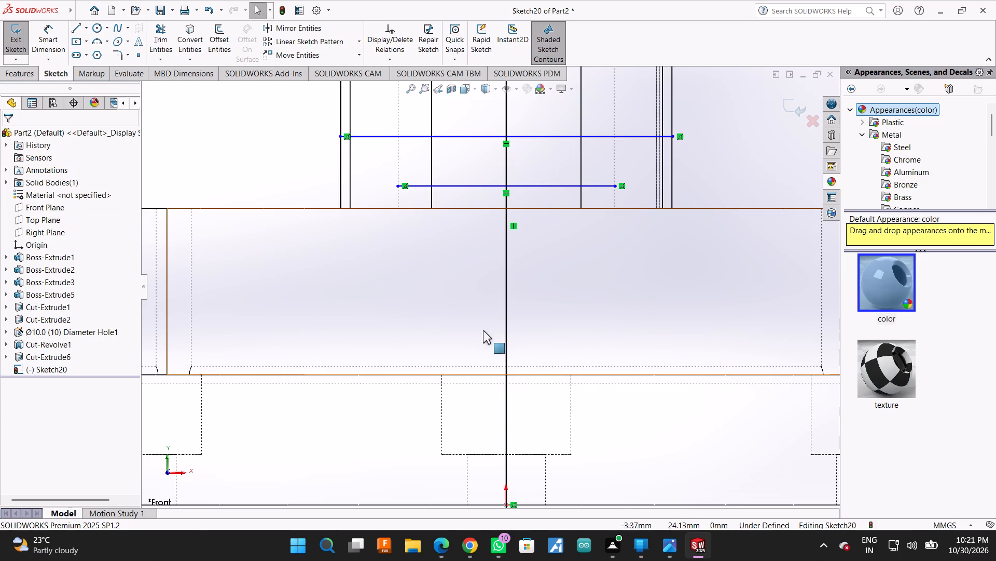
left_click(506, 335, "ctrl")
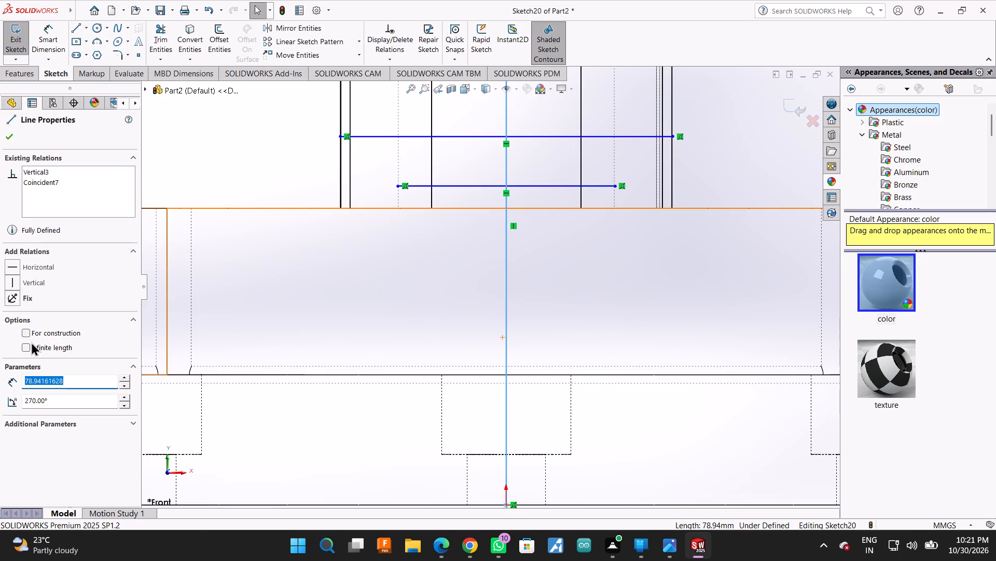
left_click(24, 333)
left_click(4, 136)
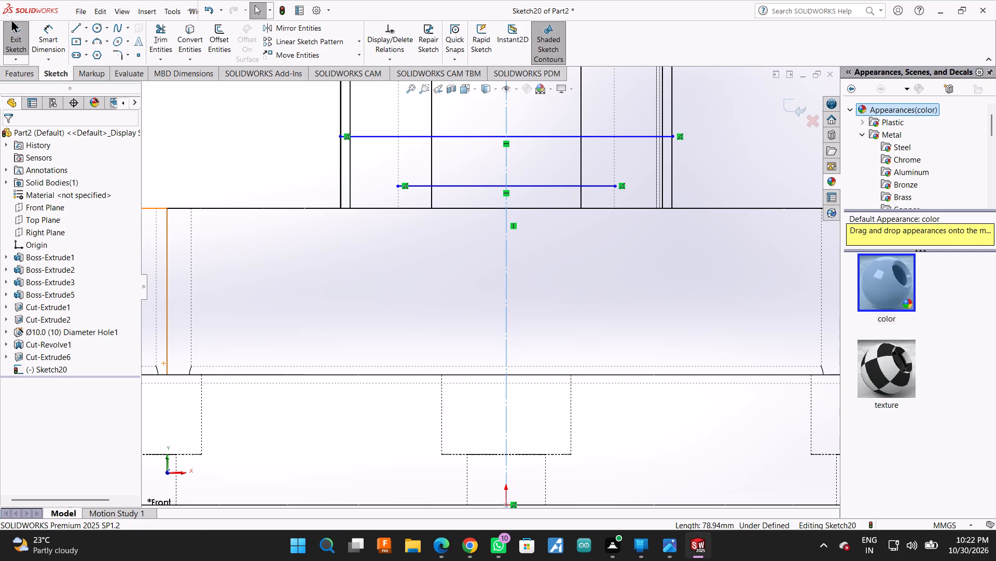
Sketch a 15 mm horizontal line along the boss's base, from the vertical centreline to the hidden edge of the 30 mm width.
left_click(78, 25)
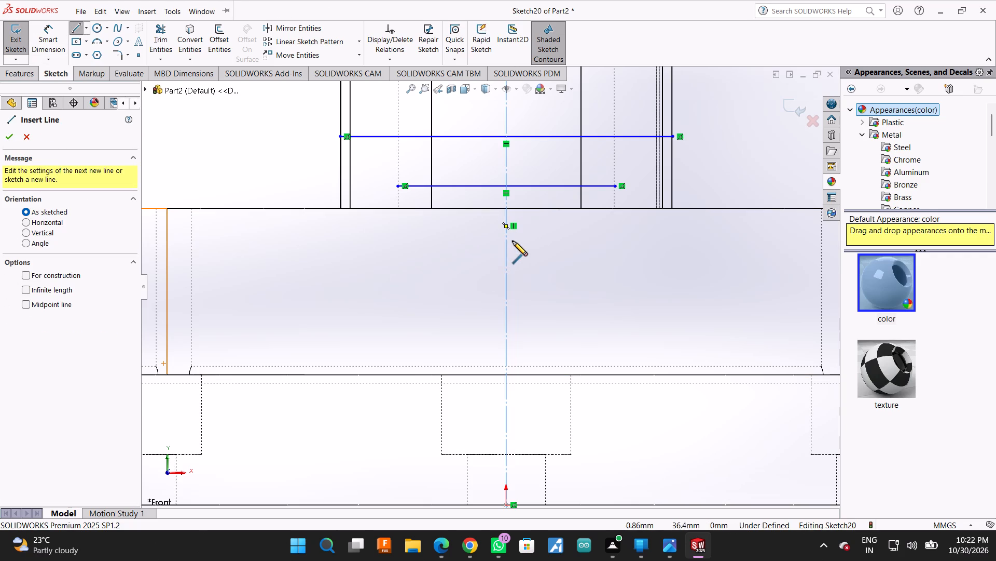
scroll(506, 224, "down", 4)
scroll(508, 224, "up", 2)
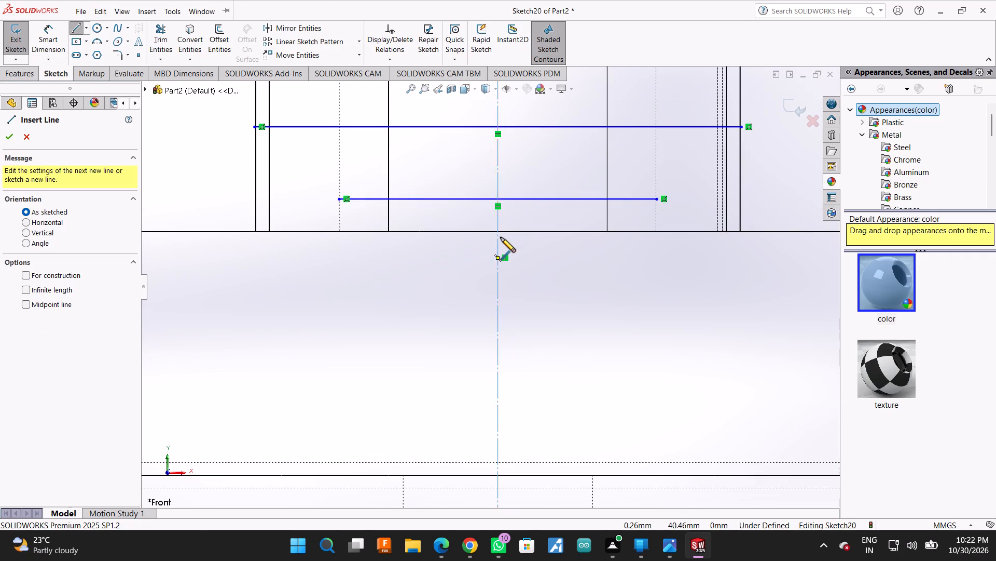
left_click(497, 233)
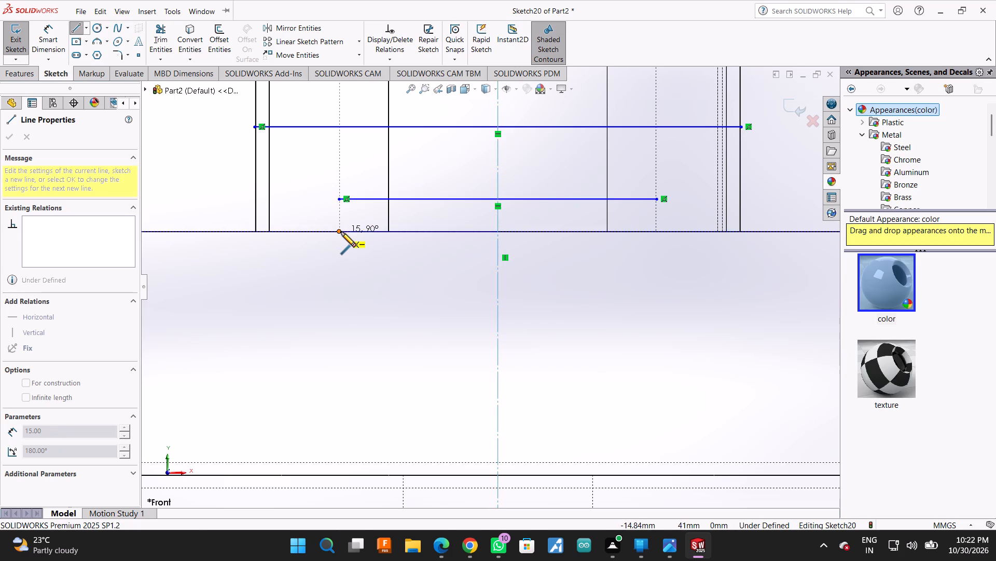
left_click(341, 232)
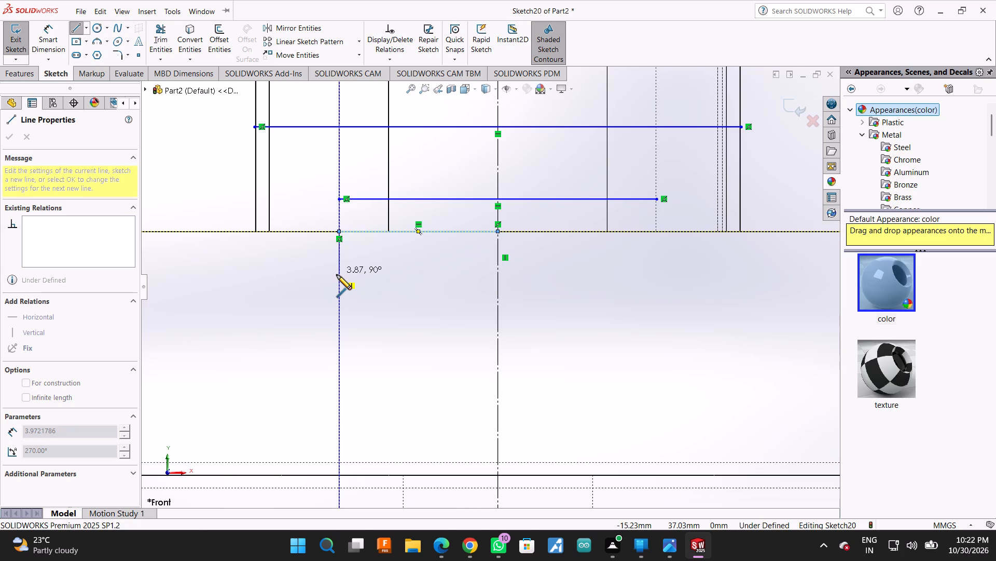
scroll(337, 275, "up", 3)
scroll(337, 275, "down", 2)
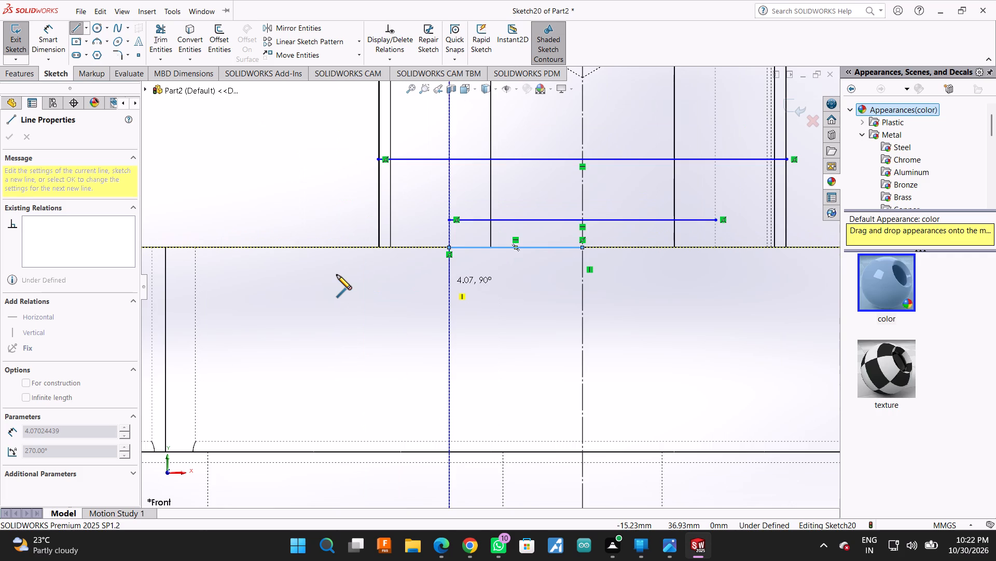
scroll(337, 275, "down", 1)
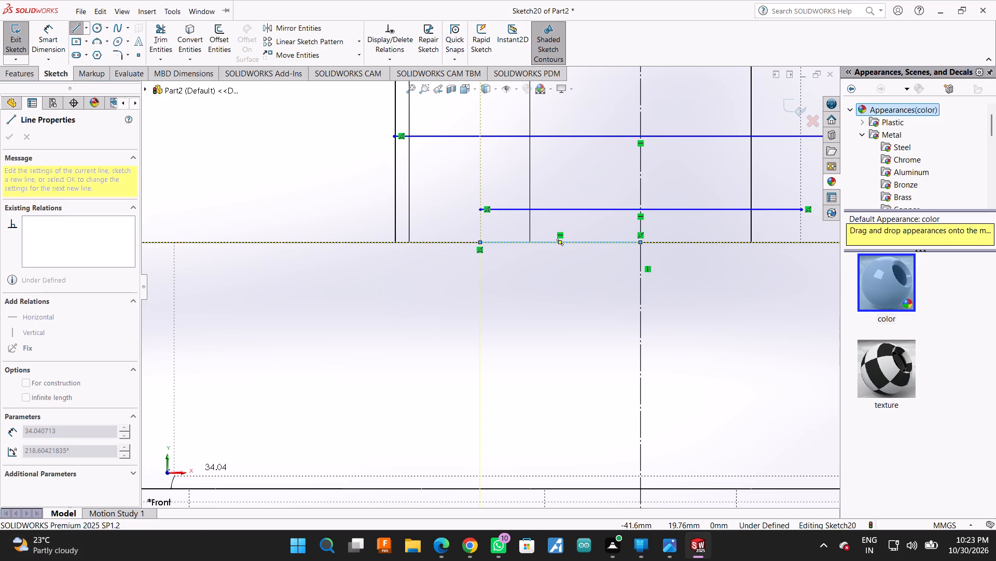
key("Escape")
Exit the Front Plane reference sketch and discard its changes.
left_click(815, 126)
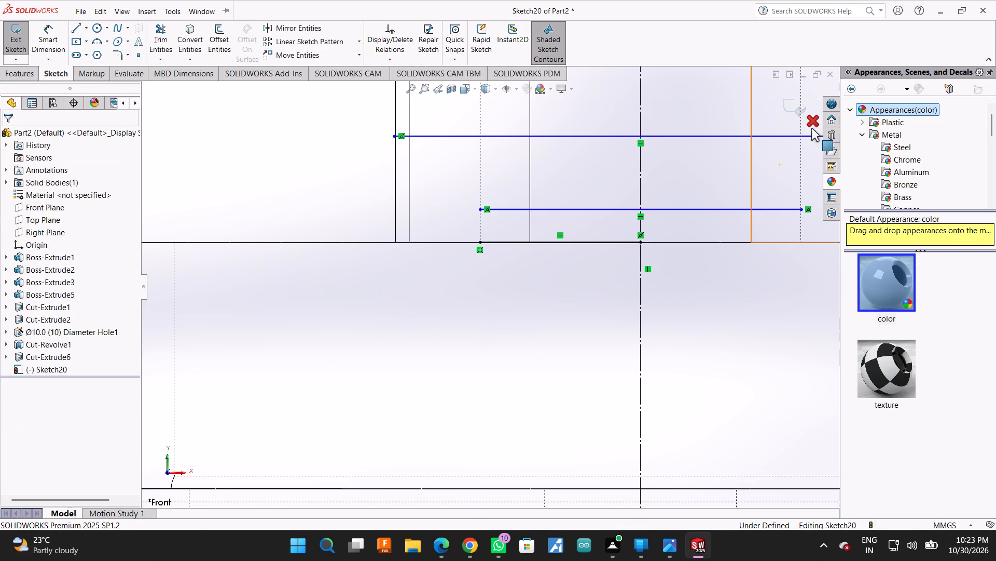
left_click(515, 272)
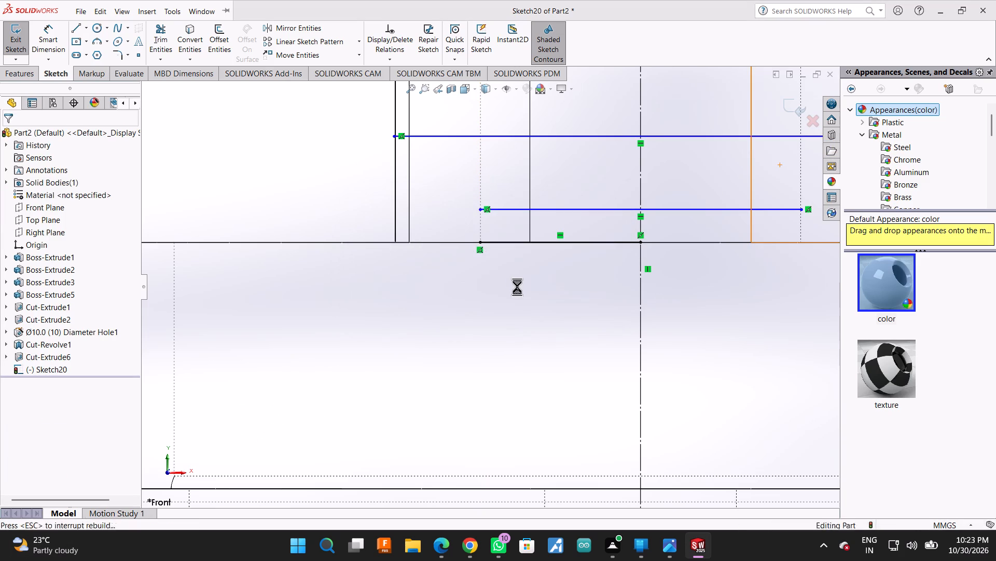
Switch the part's display style to Shaded With Edges.
scroll(517, 298, "up", 5)
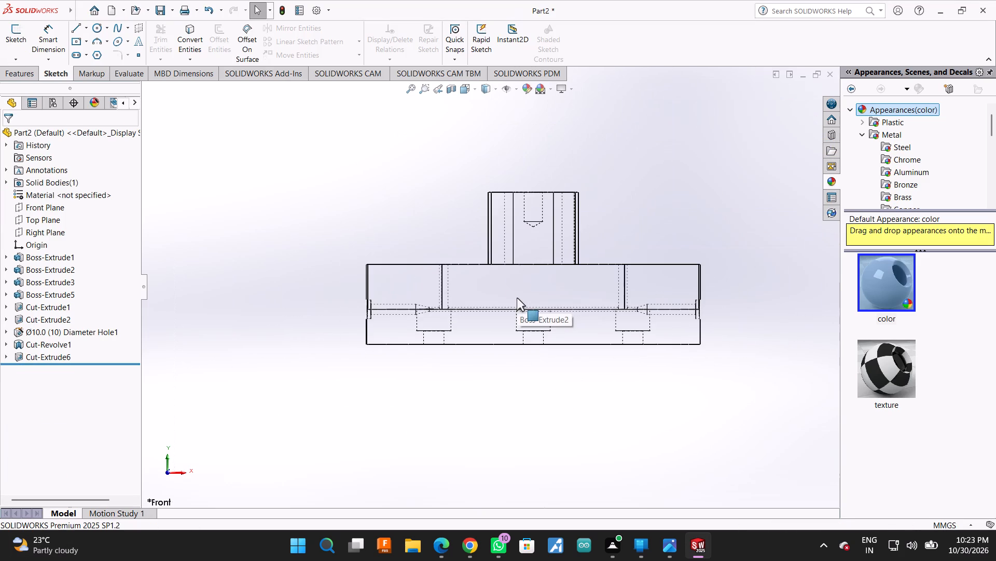
left_click(497, 92)
left_click(487, 104)
scroll(497, 231, "up", 2)
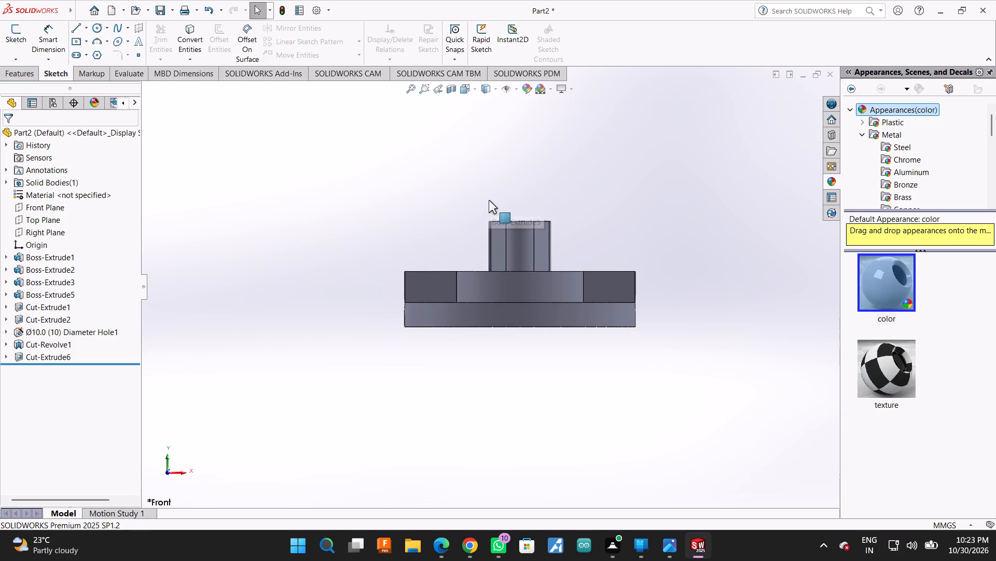
Open the sketch of the central boss feature Boss-Extrude3 for editing.
left_click(27, 279)
left_click(51, 252)
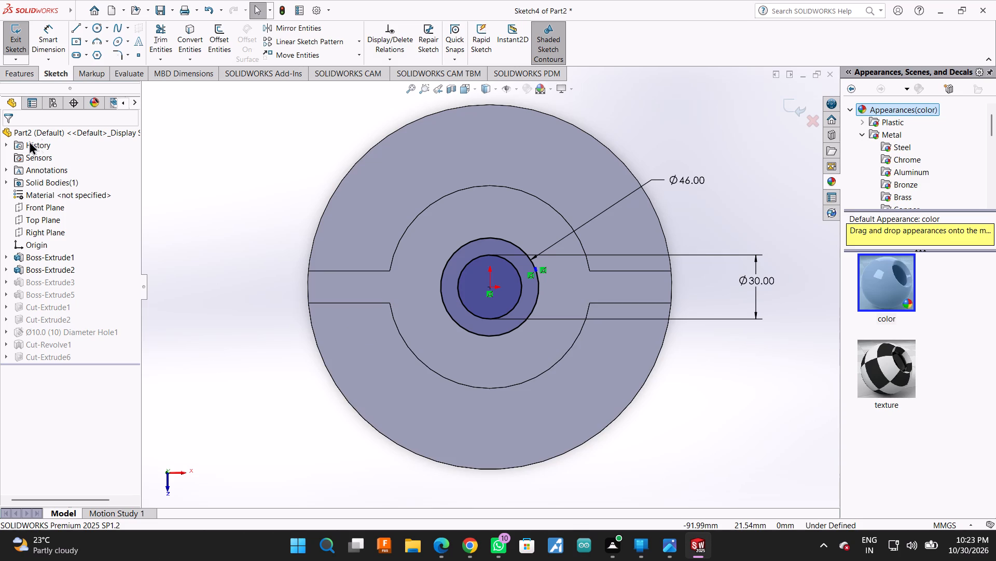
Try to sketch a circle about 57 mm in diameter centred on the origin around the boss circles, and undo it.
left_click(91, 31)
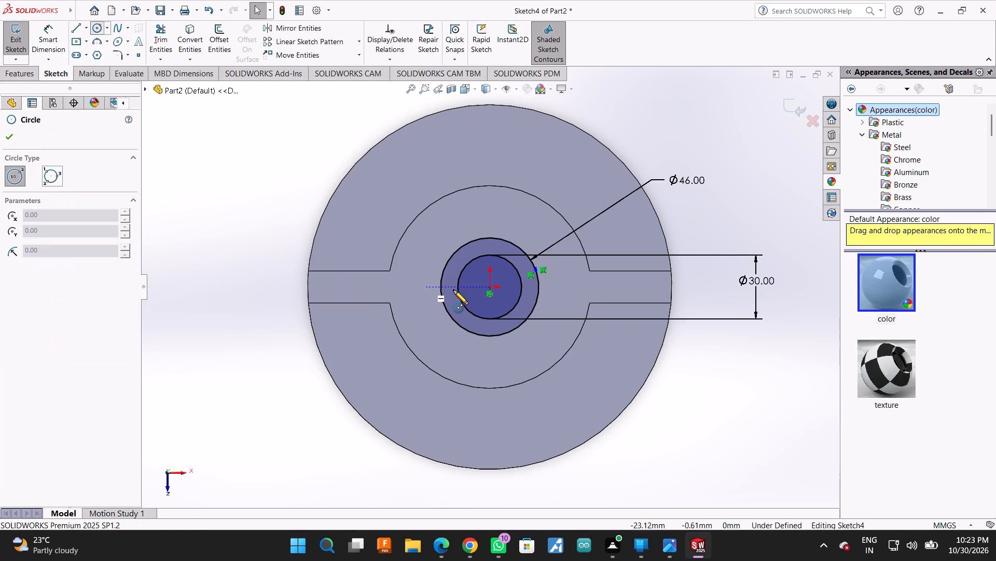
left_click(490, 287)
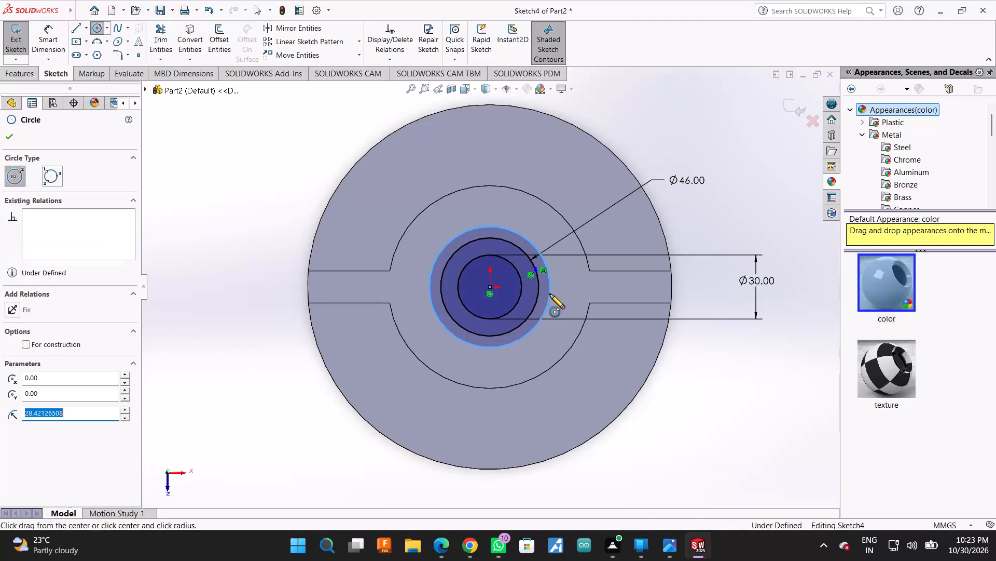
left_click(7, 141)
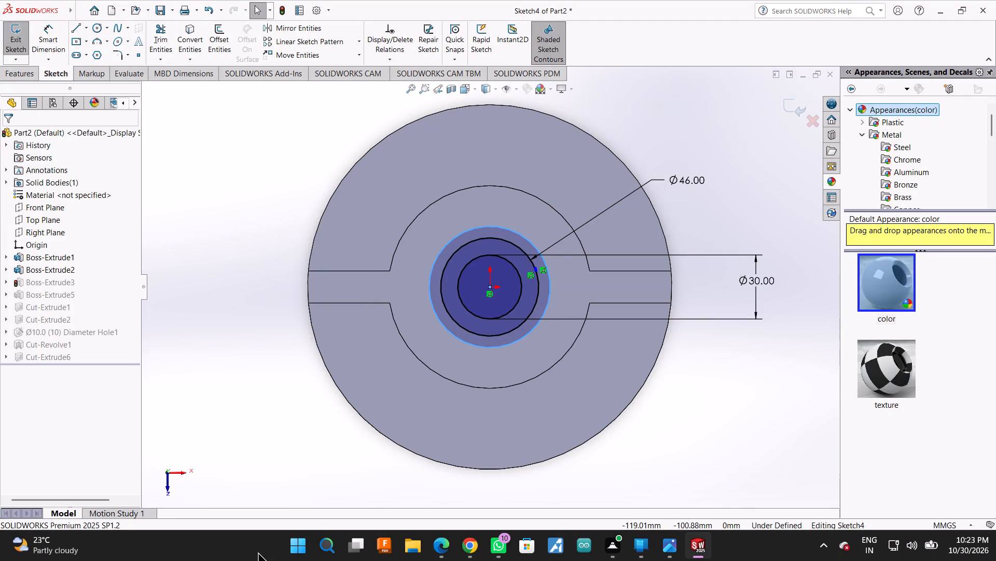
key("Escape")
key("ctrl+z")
Set the diameter of the boss sketch's outer circle to 62 mm.
scroll(258, 552, "down", 2)
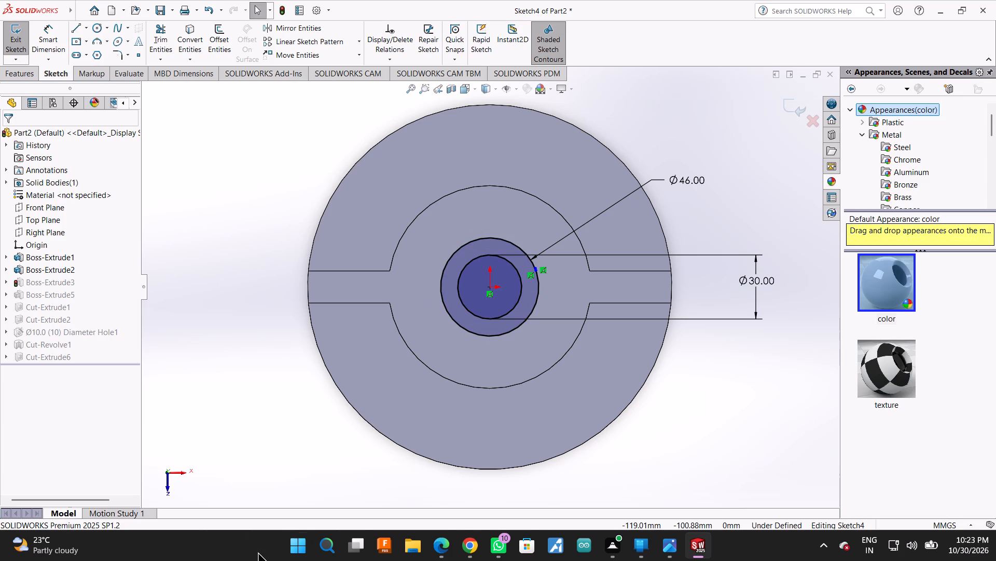
scroll(473, 56, "down", 3)
scroll(545, 41, "up", 3)
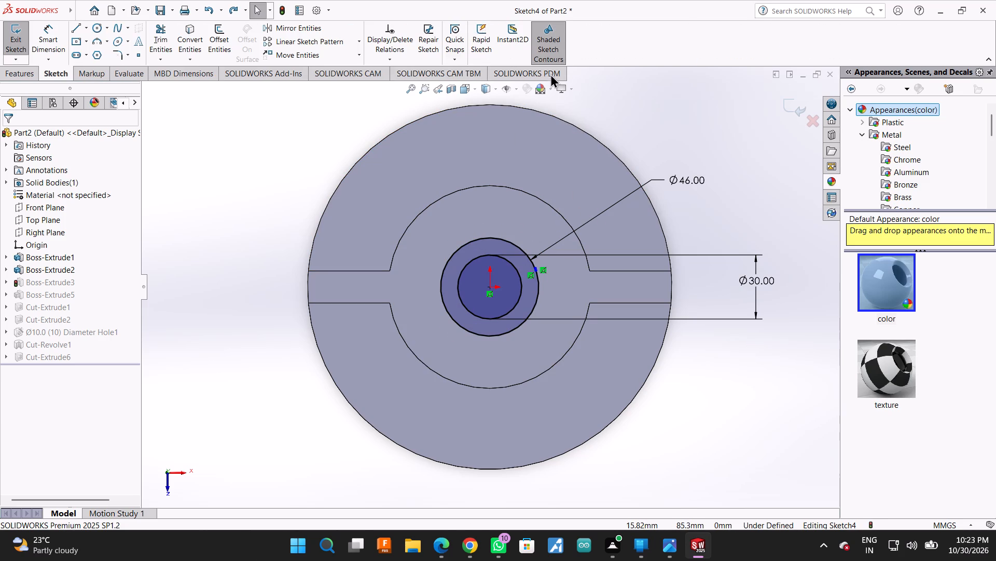
left_click(47, 20)
left_click(57, 39)
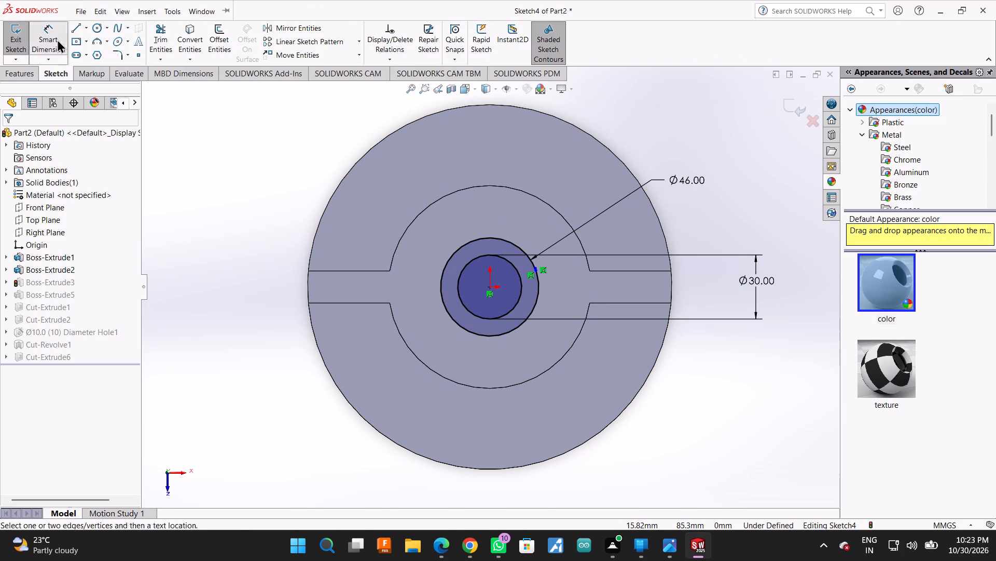
scroll(702, 319, "down", 2)
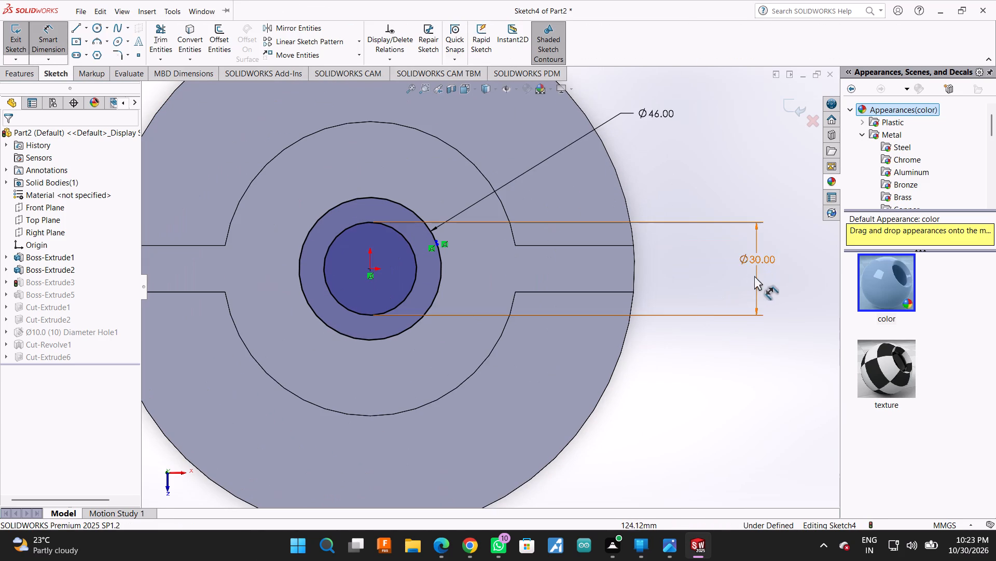
left_click(754, 276)
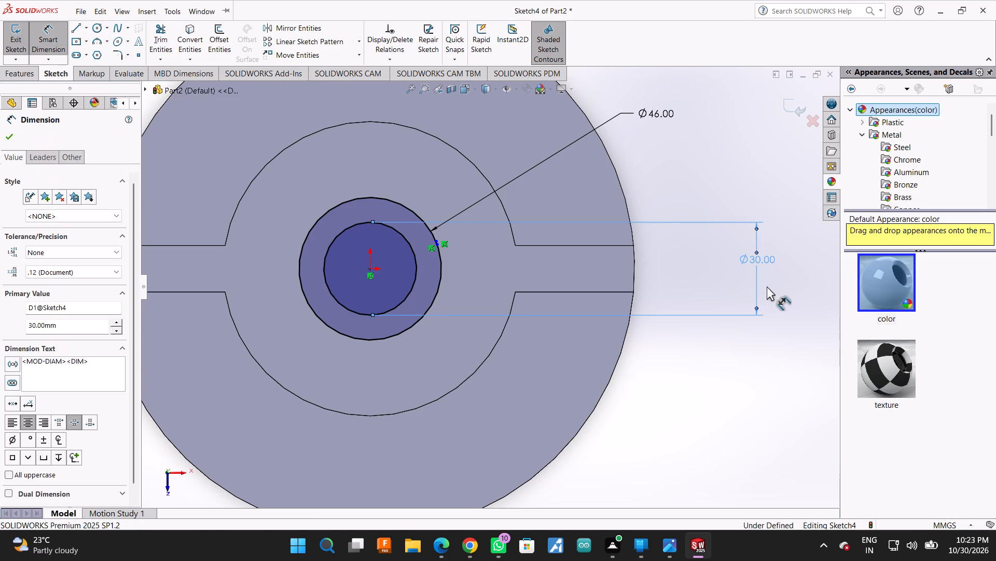
key("Escape")
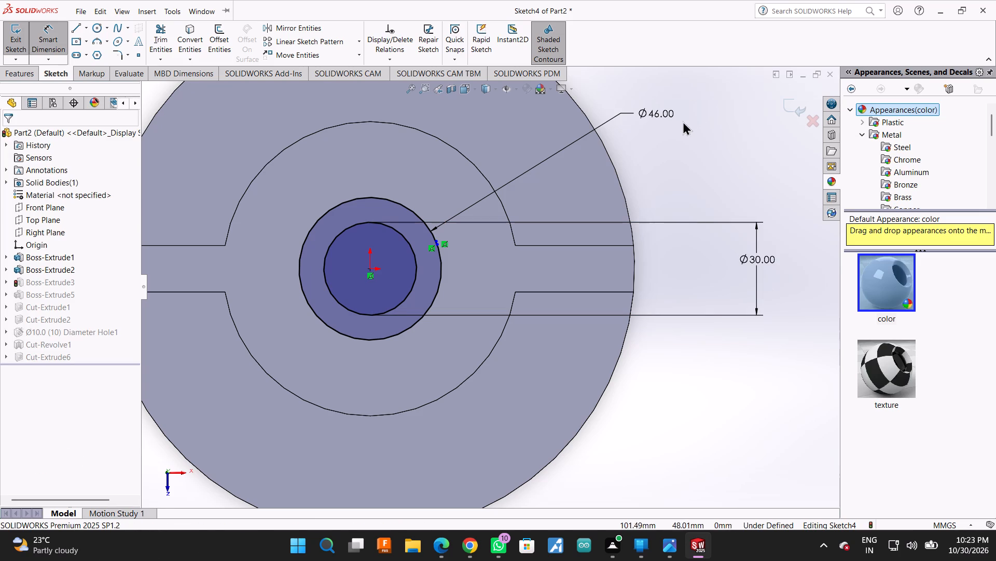
left_click(663, 117)
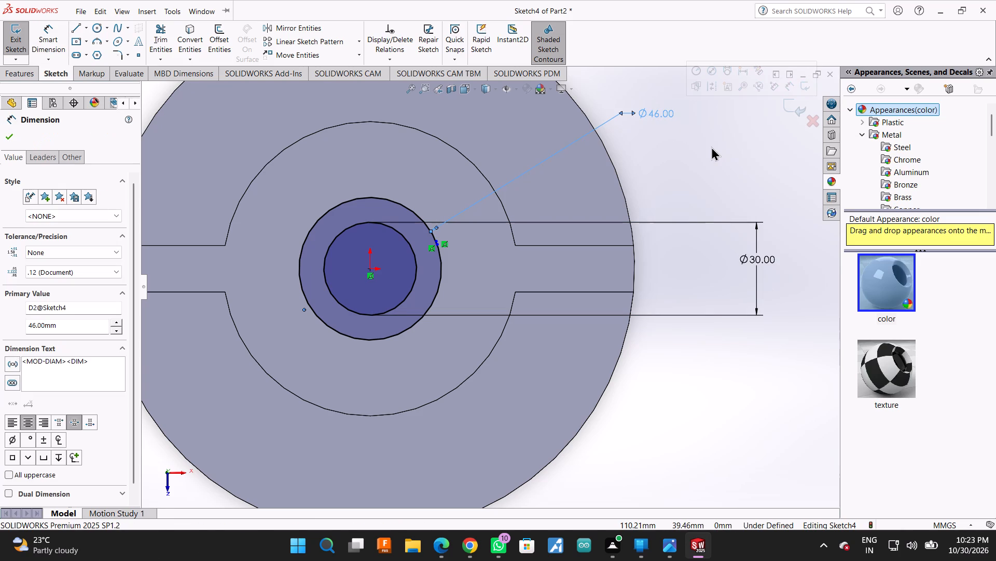
type("62")
key("Return")
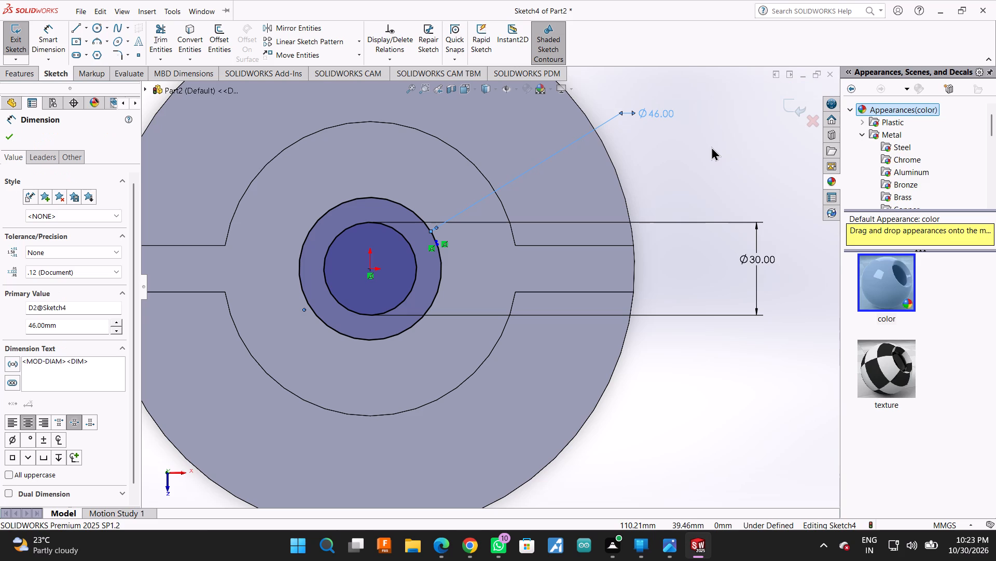
double_click(84, 324)
type("62")
key("Return")
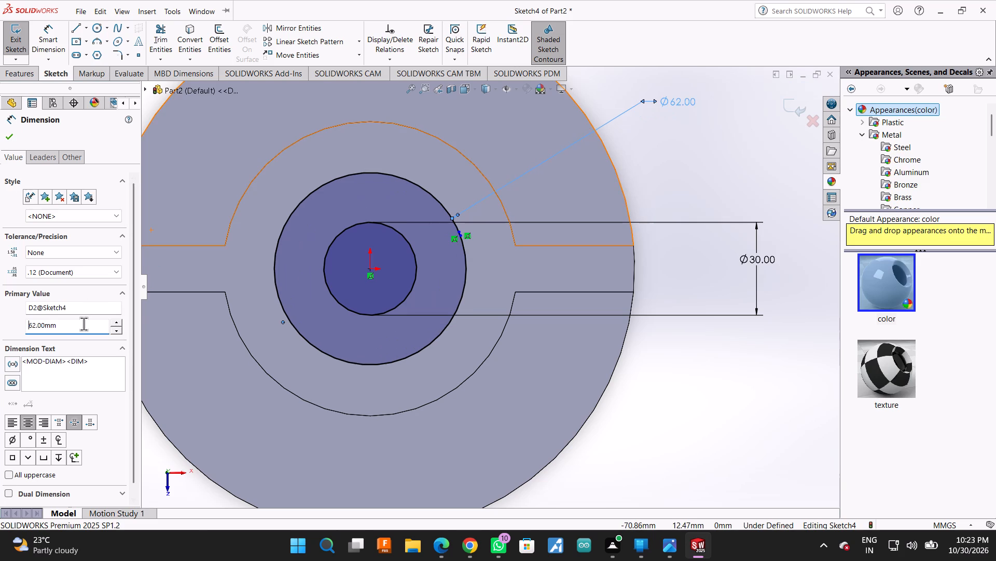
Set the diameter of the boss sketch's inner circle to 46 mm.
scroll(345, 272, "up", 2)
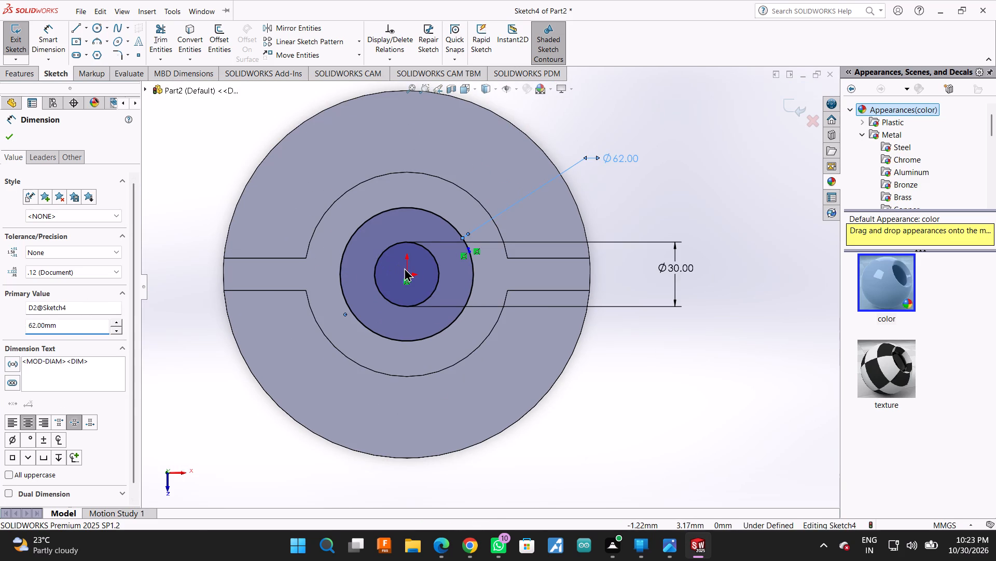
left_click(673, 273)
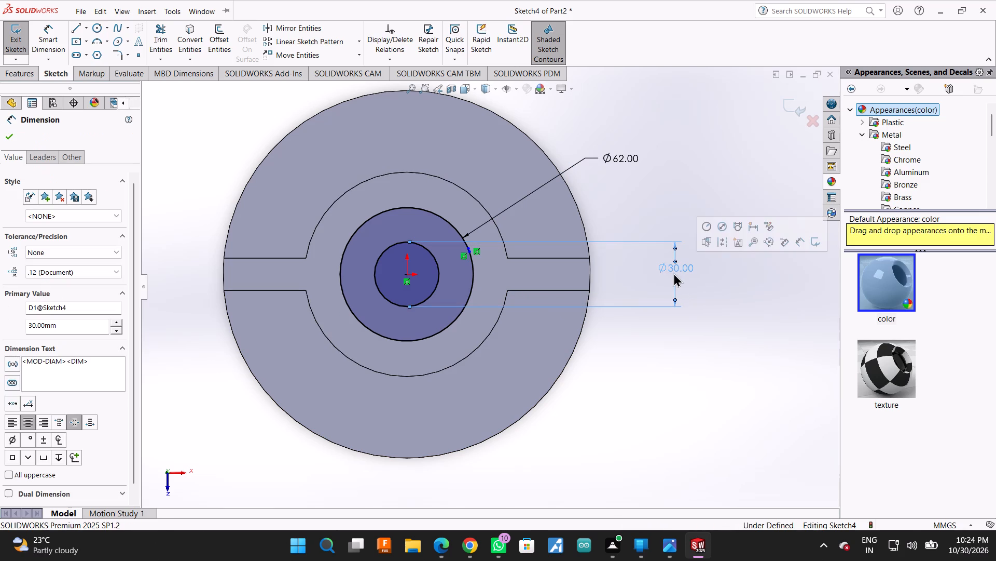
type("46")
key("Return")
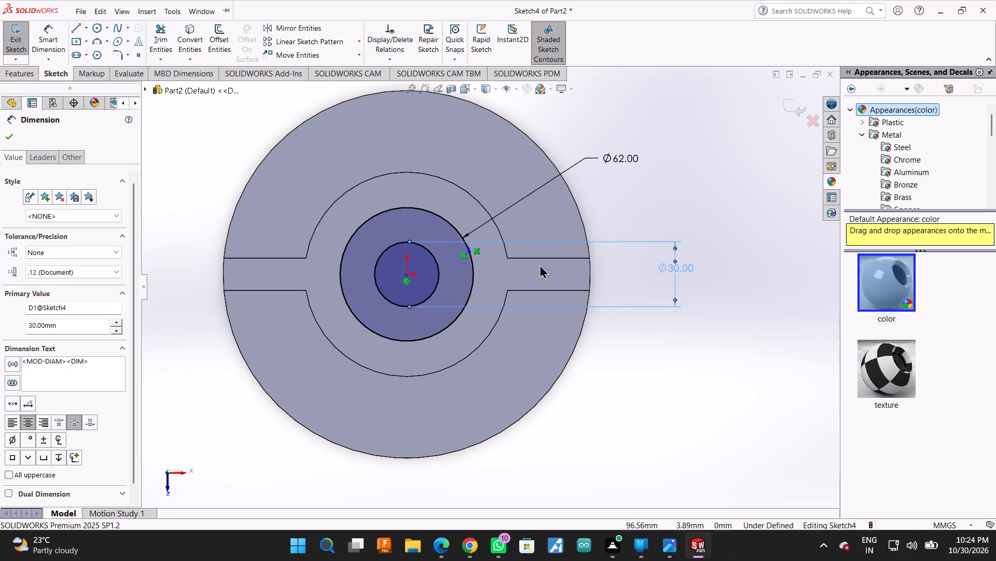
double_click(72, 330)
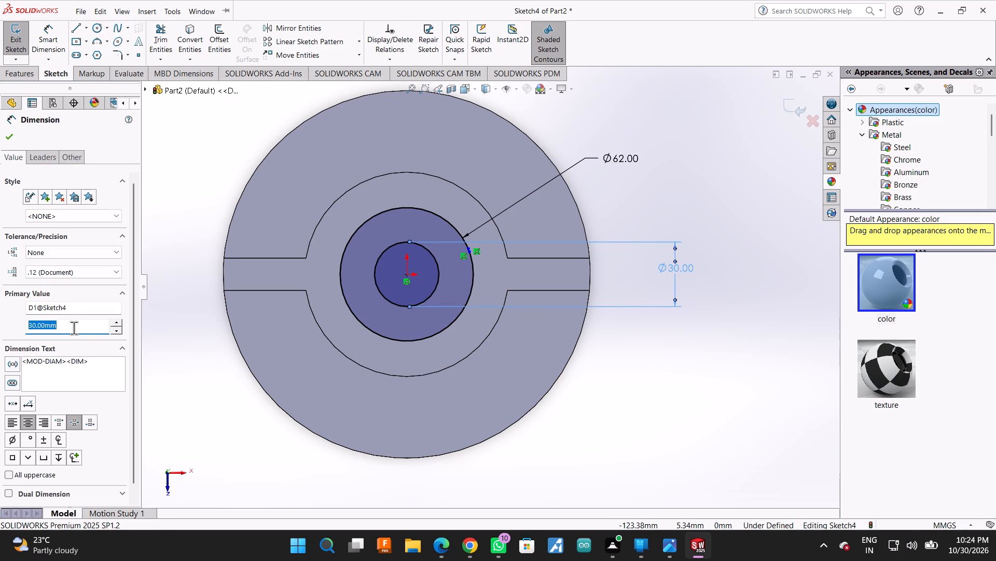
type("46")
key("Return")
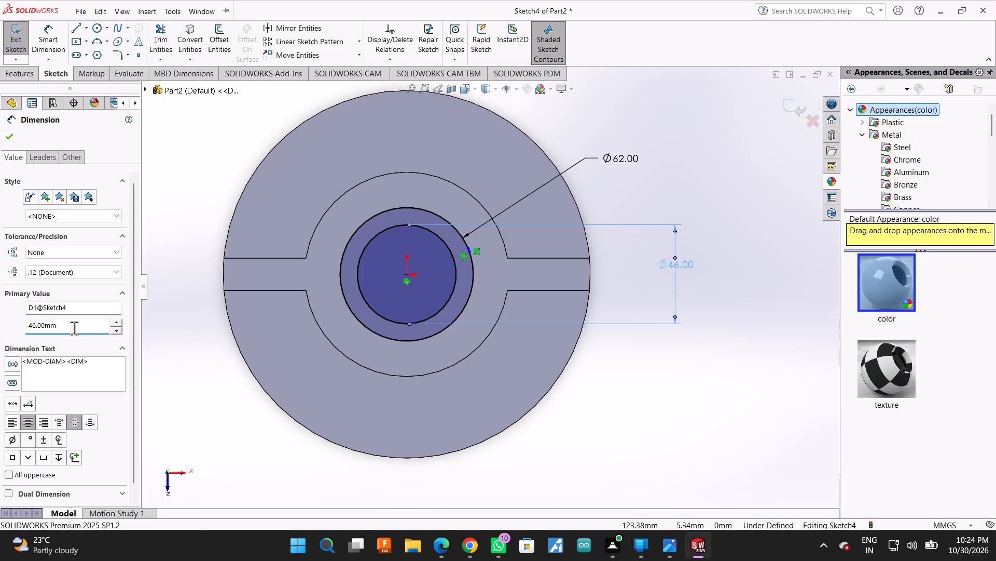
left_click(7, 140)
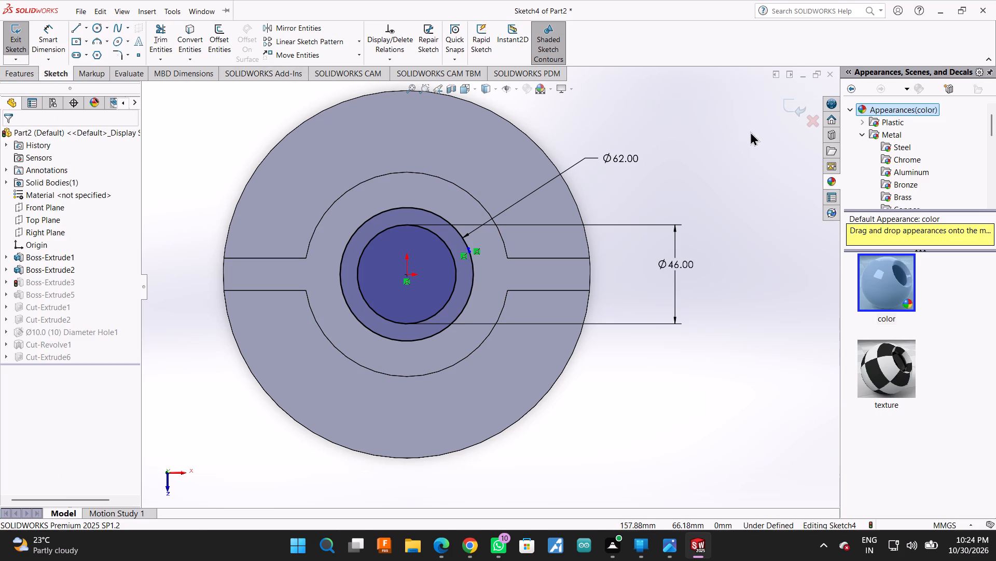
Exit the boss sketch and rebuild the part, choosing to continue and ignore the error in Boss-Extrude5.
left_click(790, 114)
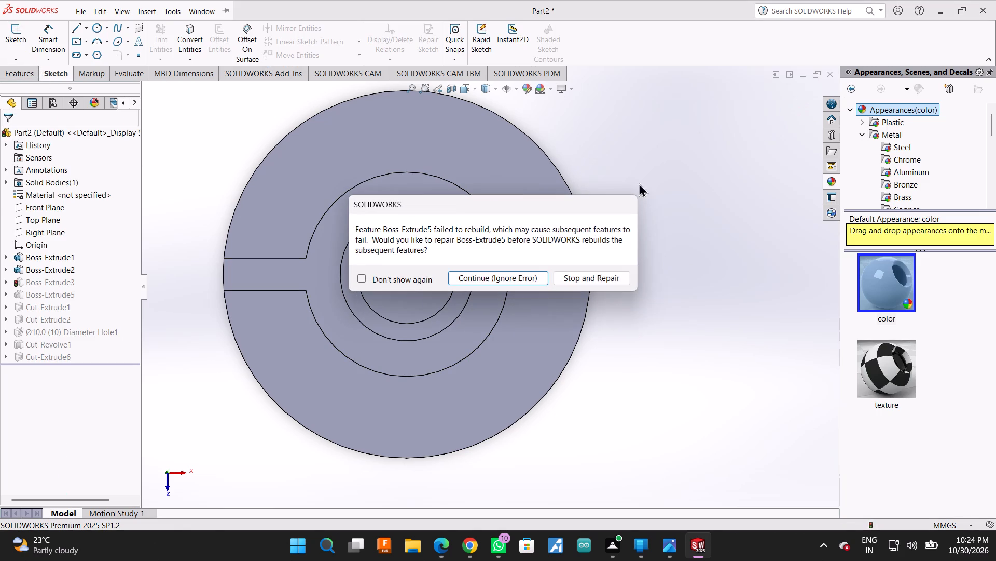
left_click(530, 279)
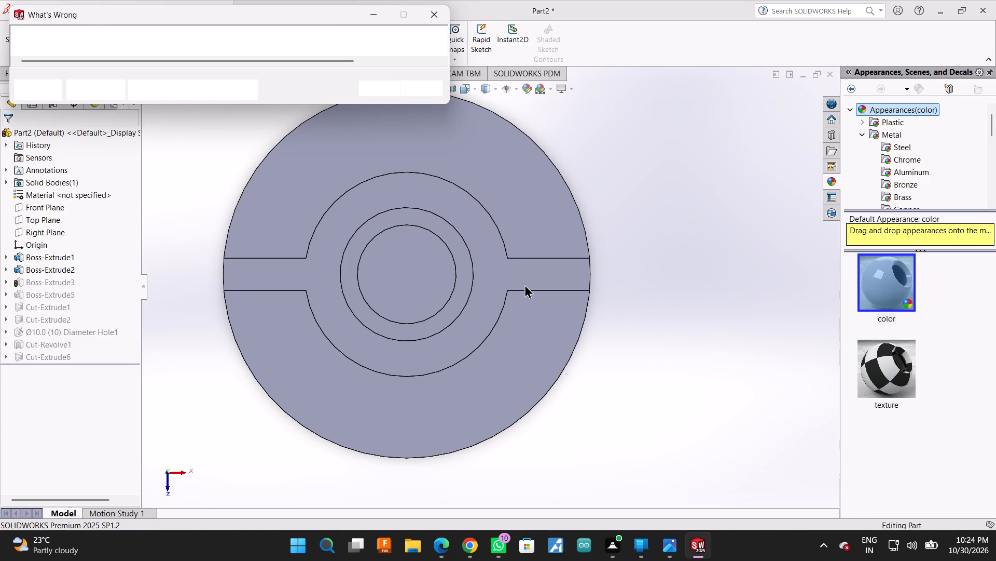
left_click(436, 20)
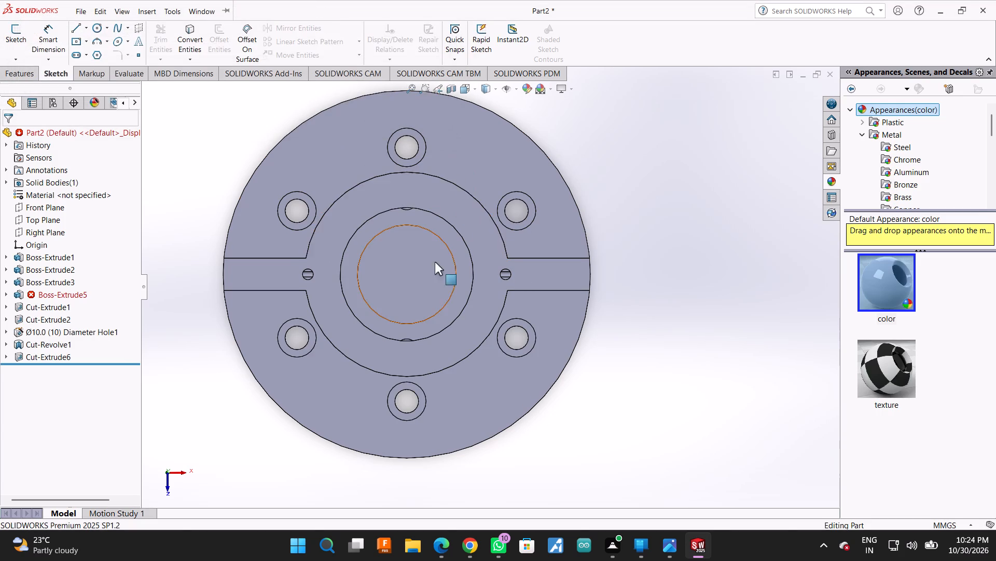
Examine the rebuilt flange around the central boss and the Boss-Extrude5 feature in the tree.
scroll(431, 281, "down", 2)
scroll(431, 281, "up", 1)
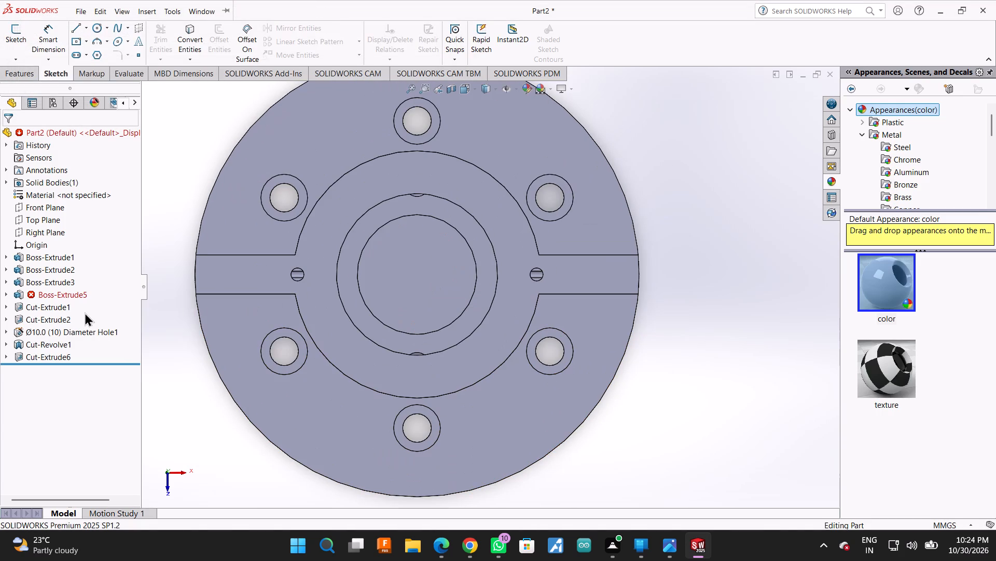
right_click(69, 295)
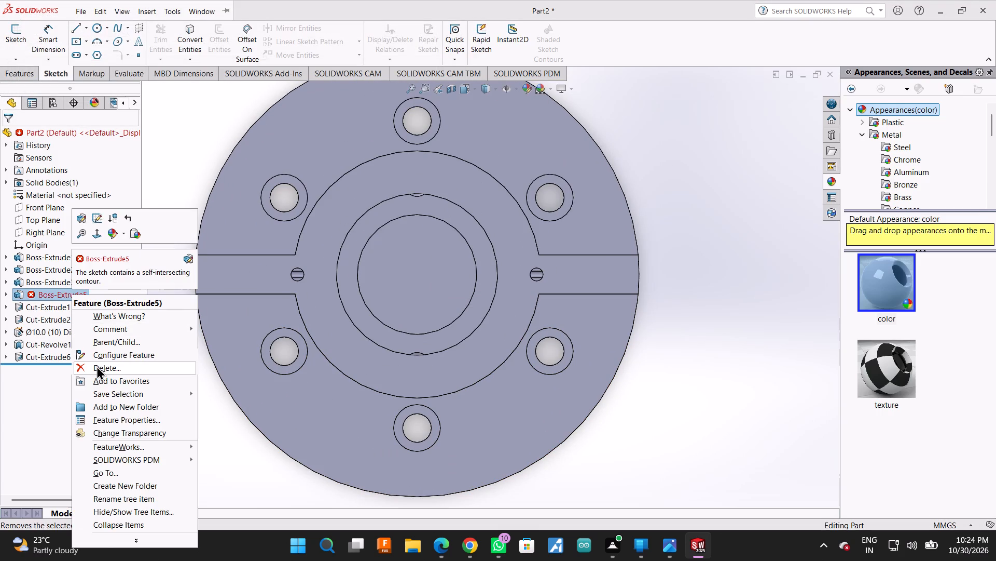
left_click(750, 341)
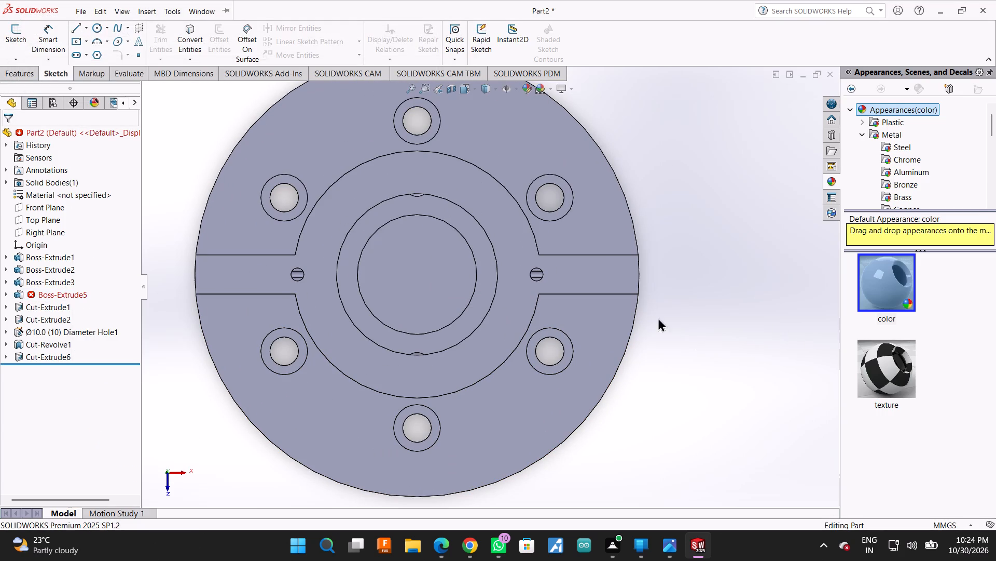
scroll(522, 275, "down", 1)
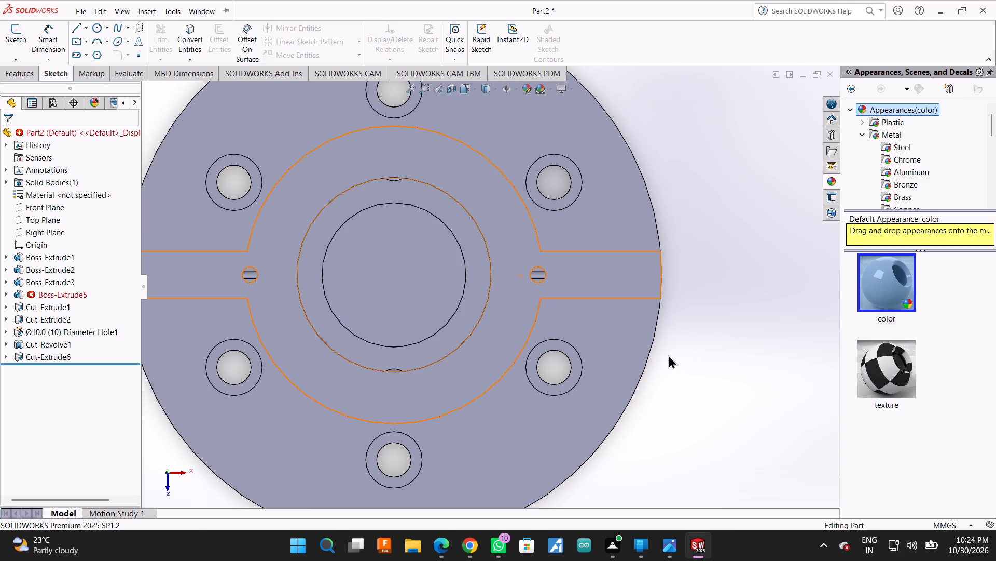
scroll(673, 319, "up", 3)
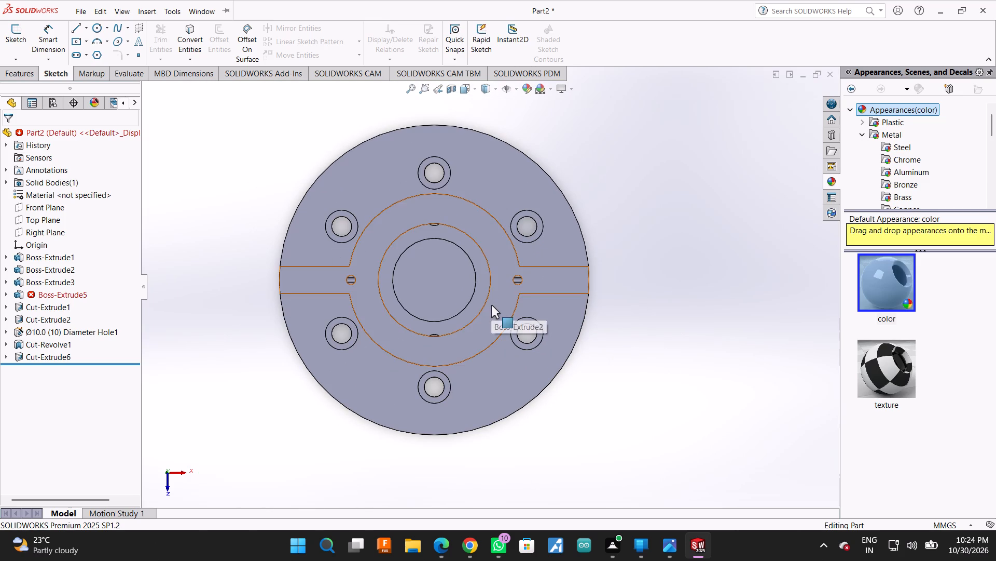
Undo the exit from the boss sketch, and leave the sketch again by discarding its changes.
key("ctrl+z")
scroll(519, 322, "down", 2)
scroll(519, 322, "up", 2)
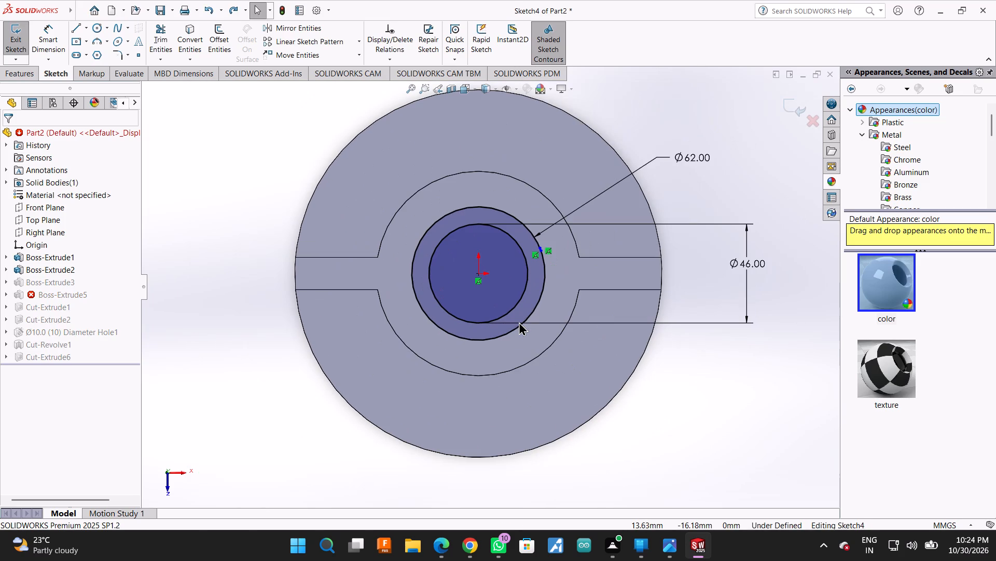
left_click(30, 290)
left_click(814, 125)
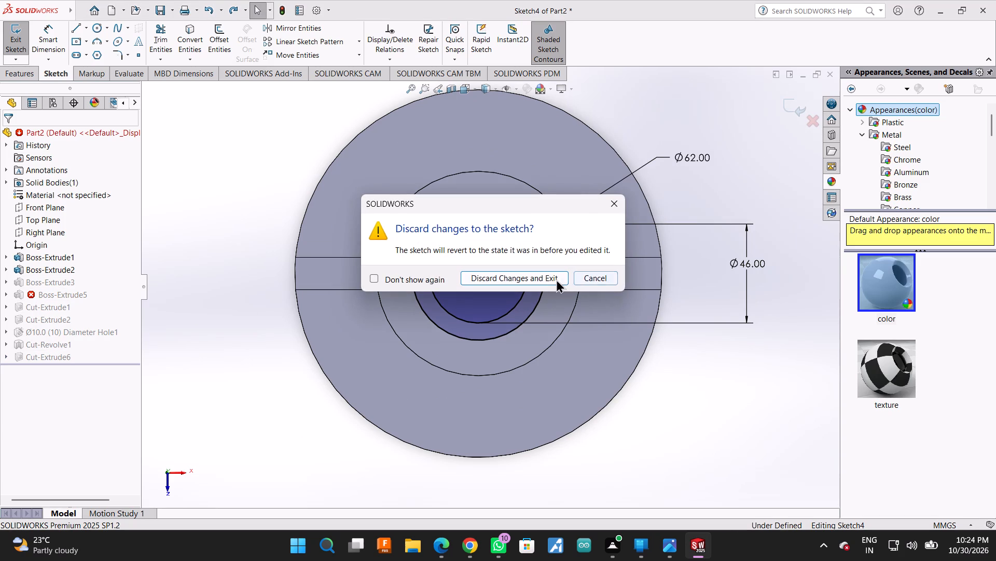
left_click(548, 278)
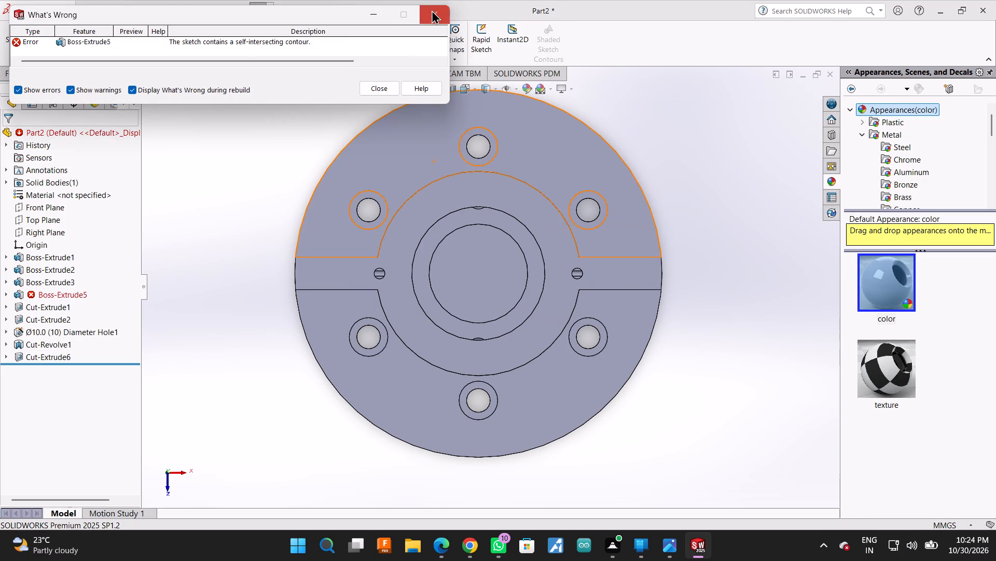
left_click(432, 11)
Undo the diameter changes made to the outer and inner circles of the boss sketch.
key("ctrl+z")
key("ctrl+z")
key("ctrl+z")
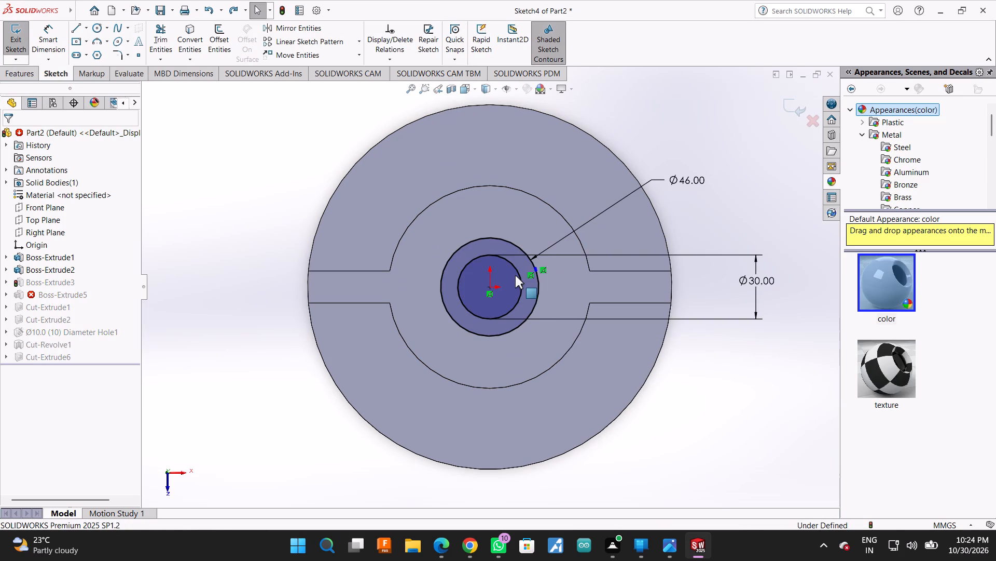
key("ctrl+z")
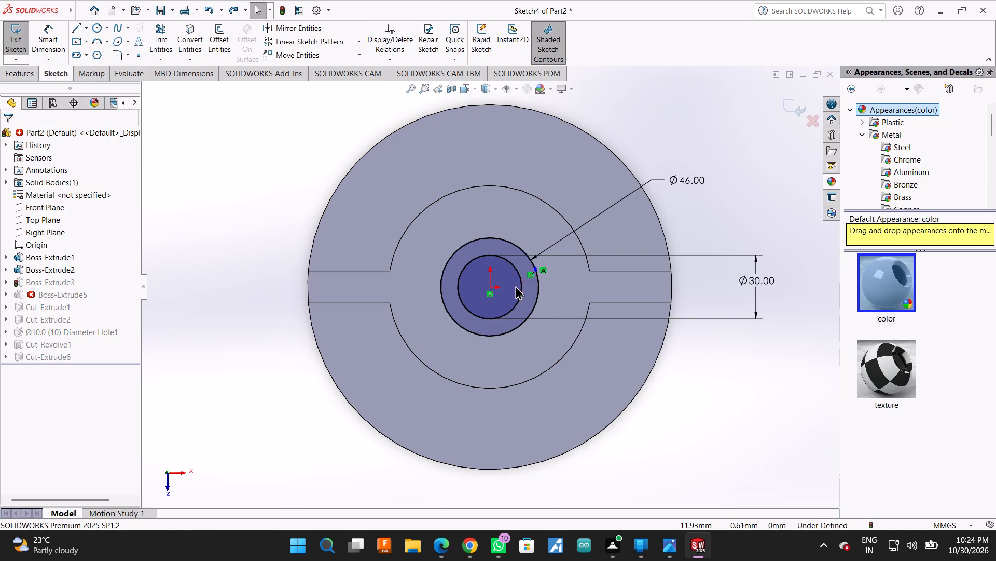
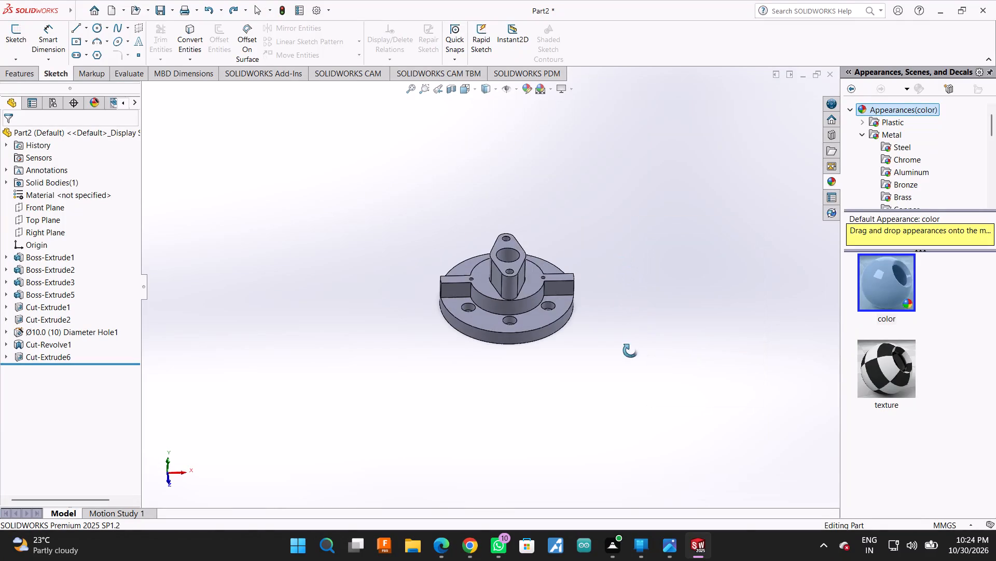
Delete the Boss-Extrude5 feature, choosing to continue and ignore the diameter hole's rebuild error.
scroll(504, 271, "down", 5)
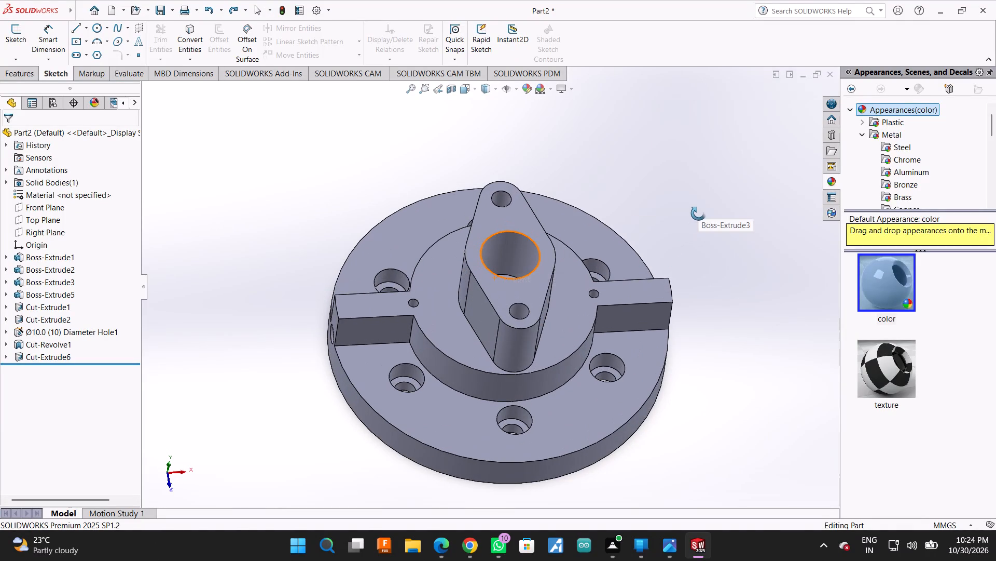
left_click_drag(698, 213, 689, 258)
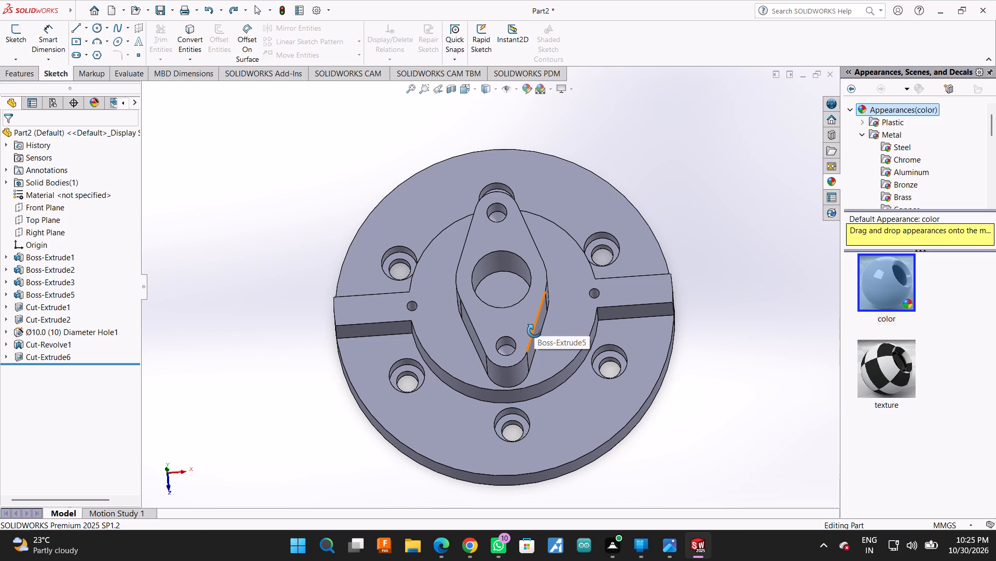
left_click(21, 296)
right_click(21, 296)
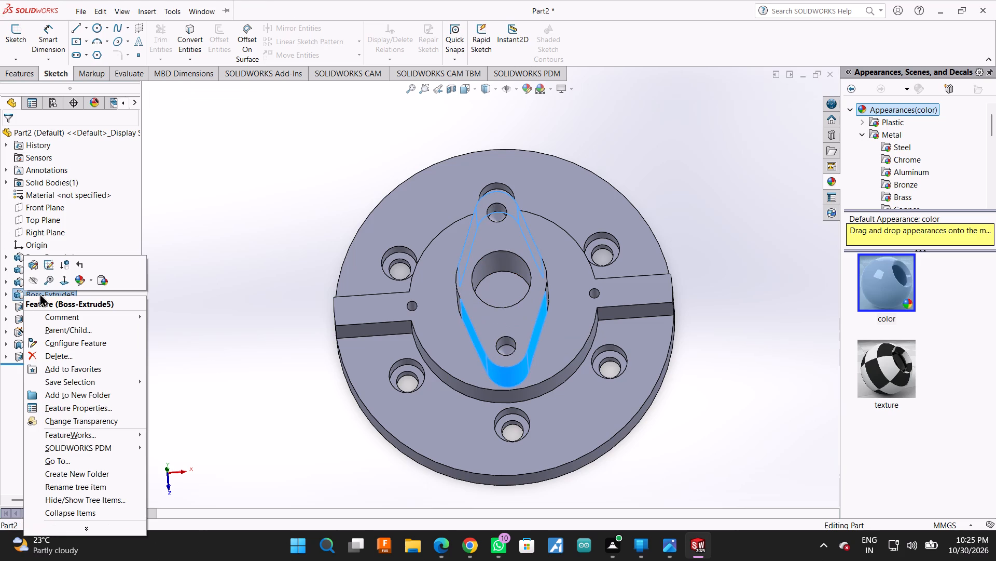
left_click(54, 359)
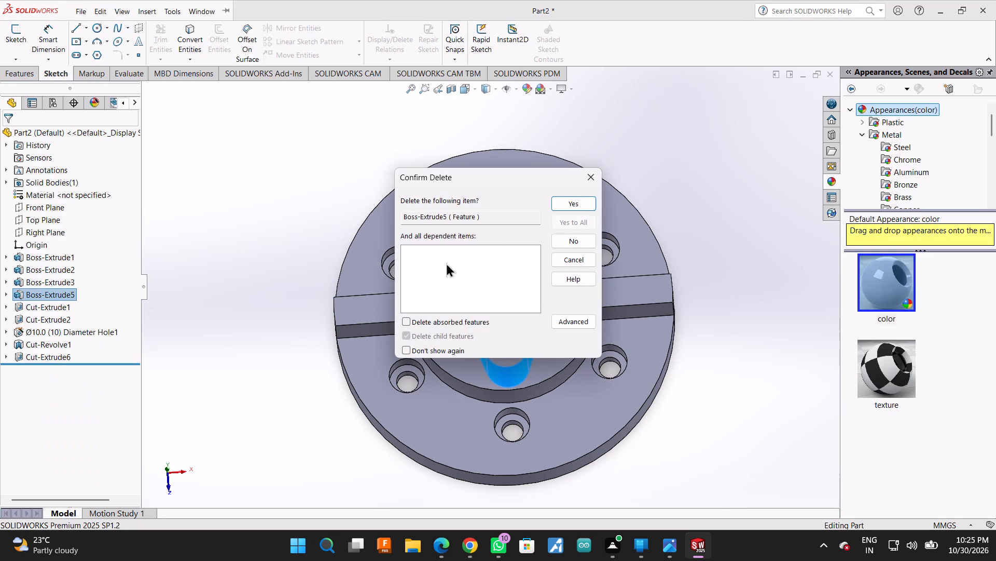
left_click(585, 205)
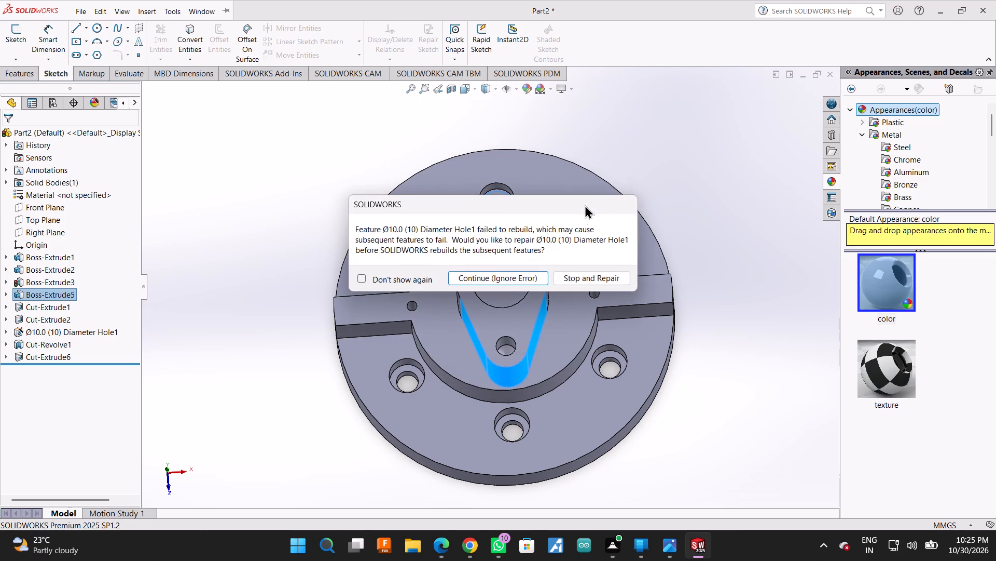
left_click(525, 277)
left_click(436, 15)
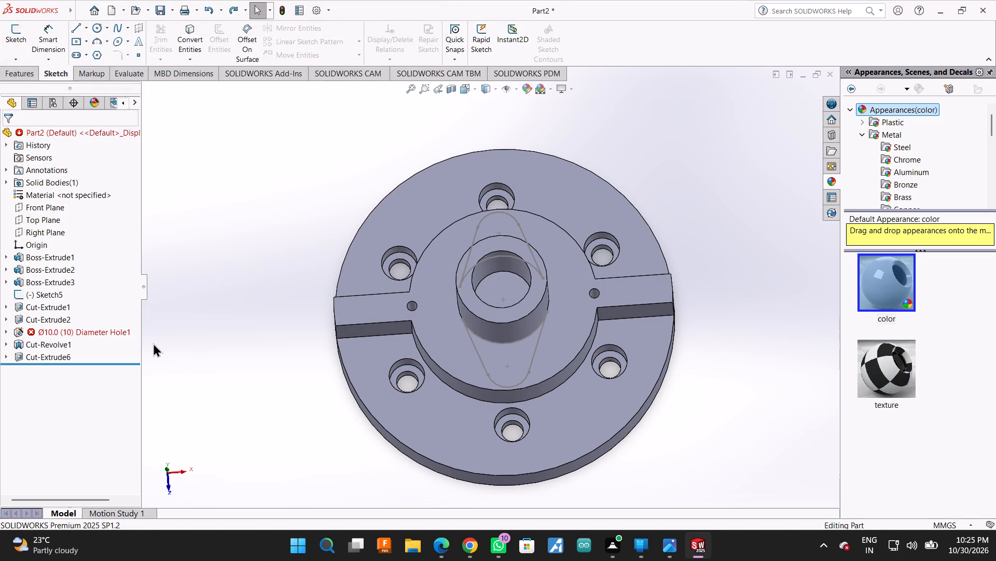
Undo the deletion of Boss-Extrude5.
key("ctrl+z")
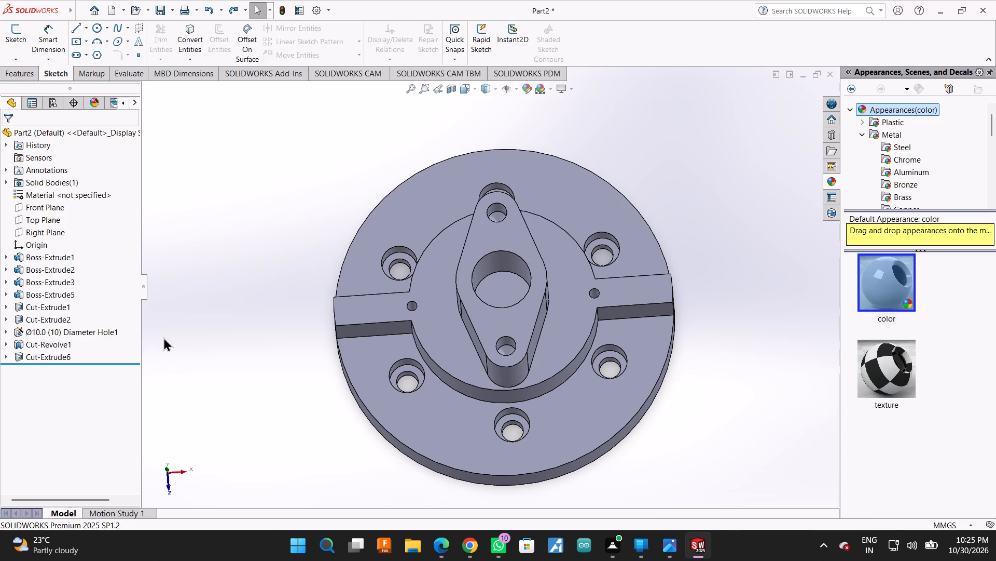
Delete the central boss feature Boss-Extrude3 together with its dependent child features.
left_click(56, 274)
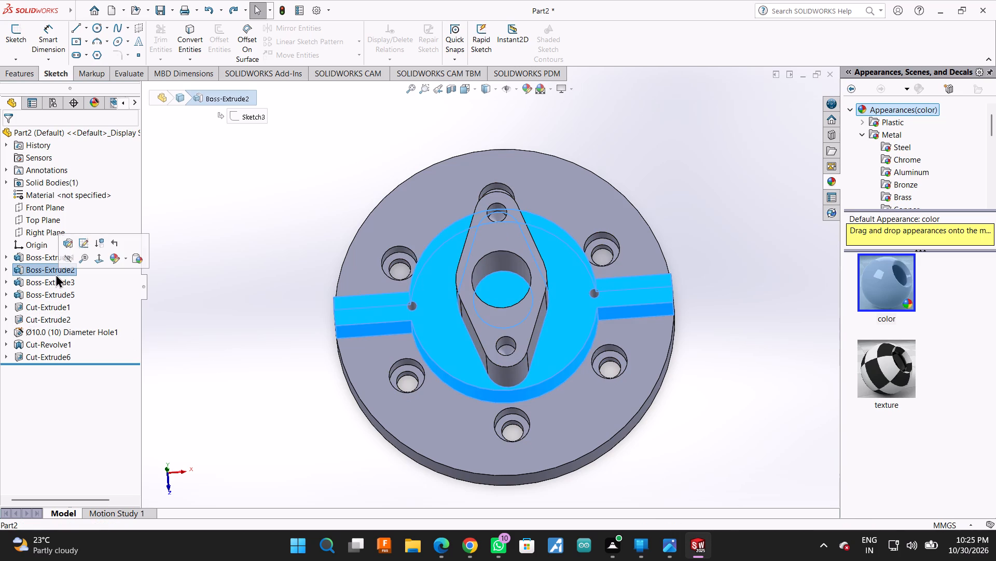
left_click(13, 254)
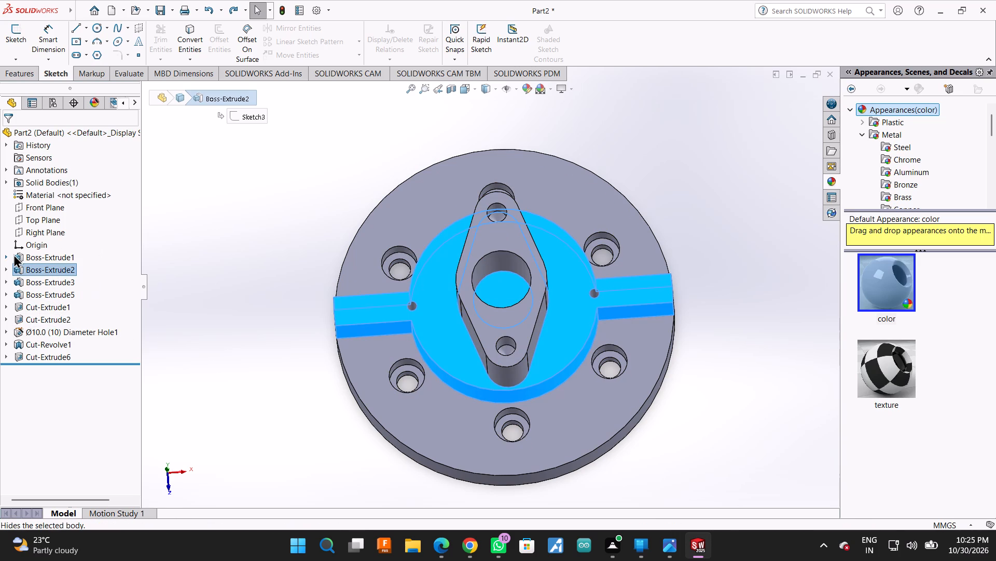
left_click(35, 255)
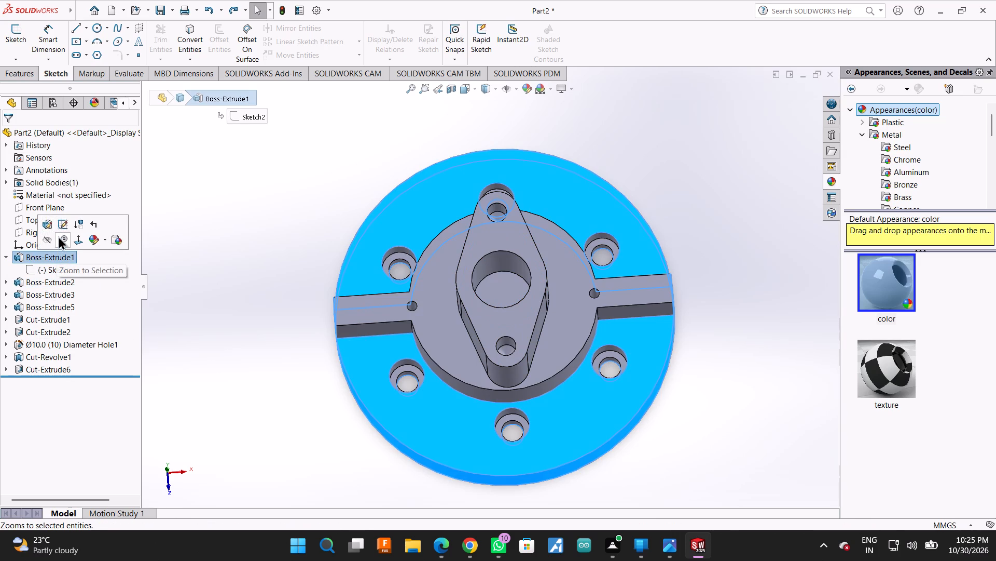
right_click(56, 260)
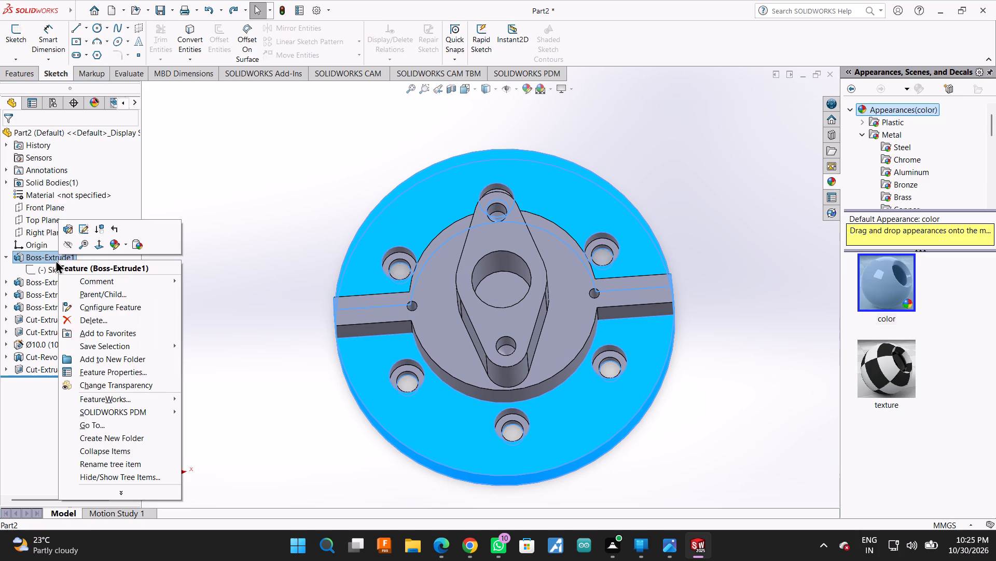
left_click(348, 193)
left_click(64, 325)
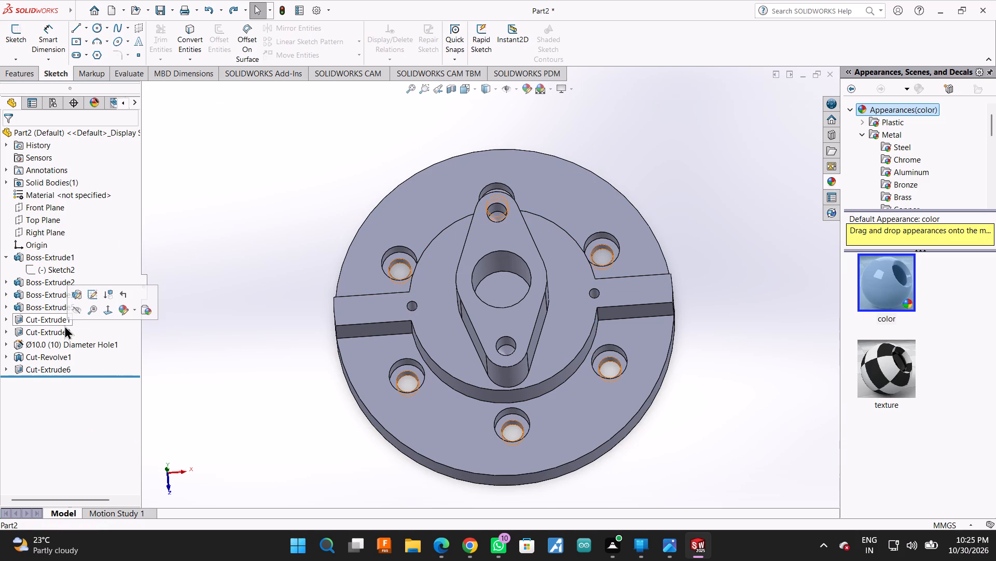
left_click(63, 309)
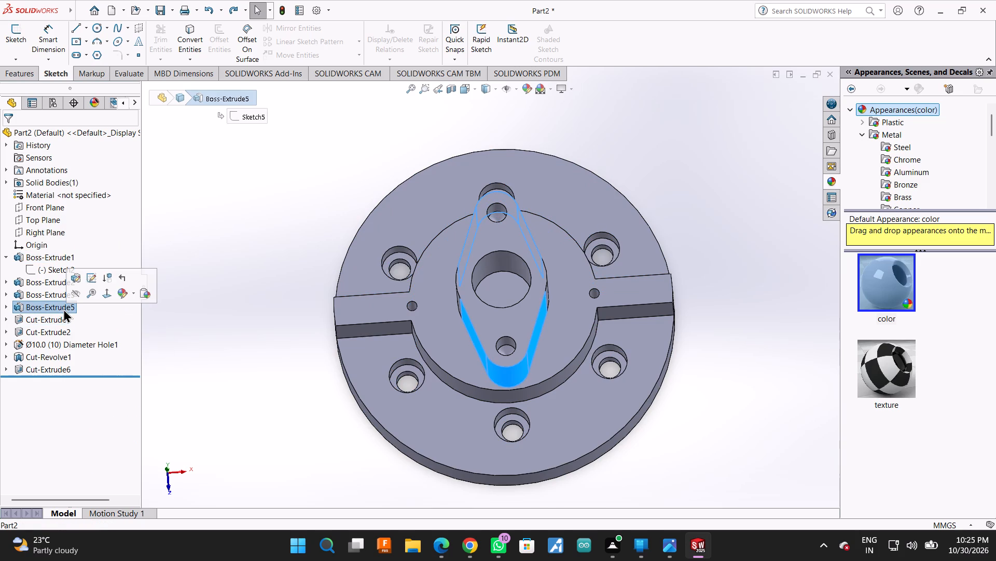
left_click(56, 299)
right_click(56, 299)
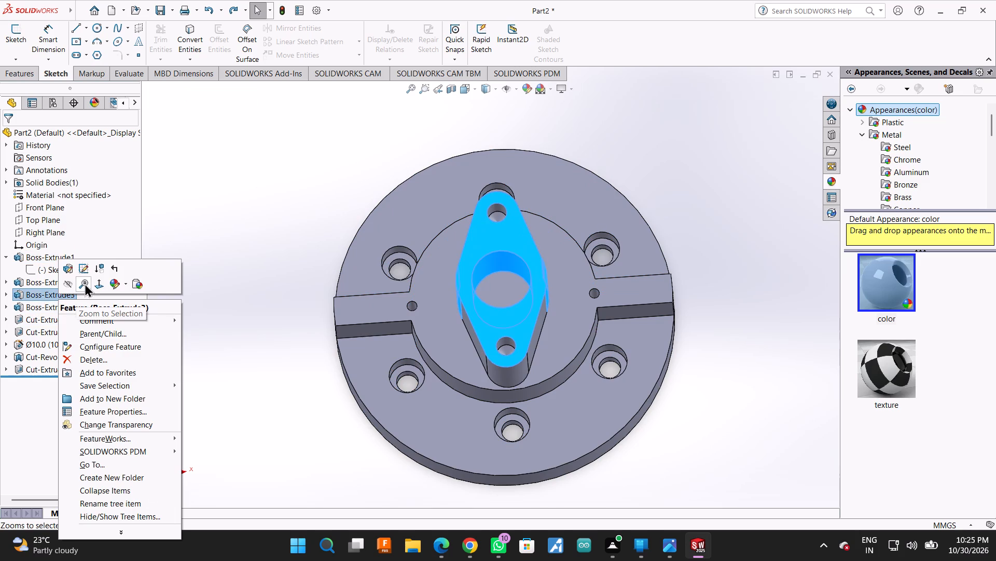
left_click(72, 355)
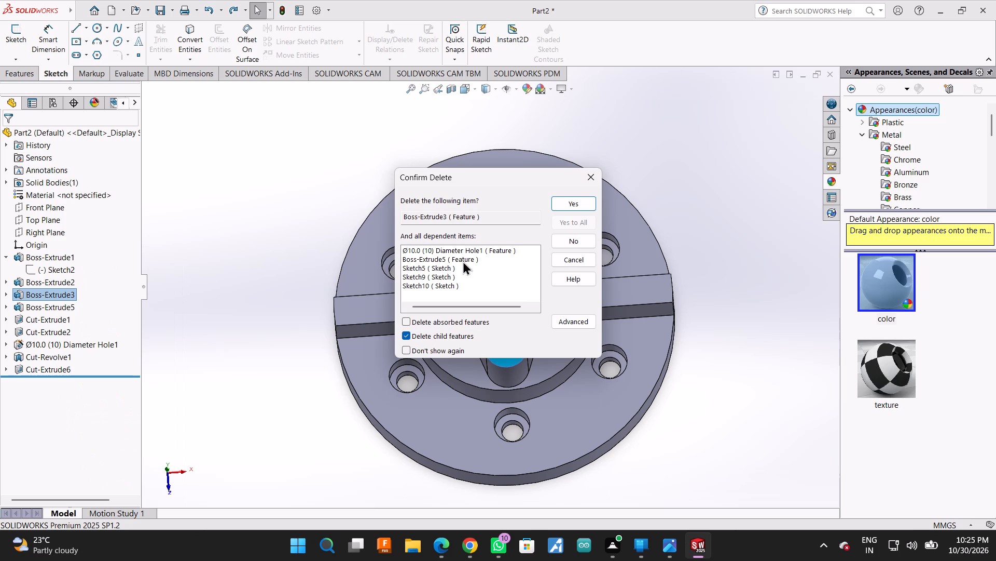
left_click(567, 210)
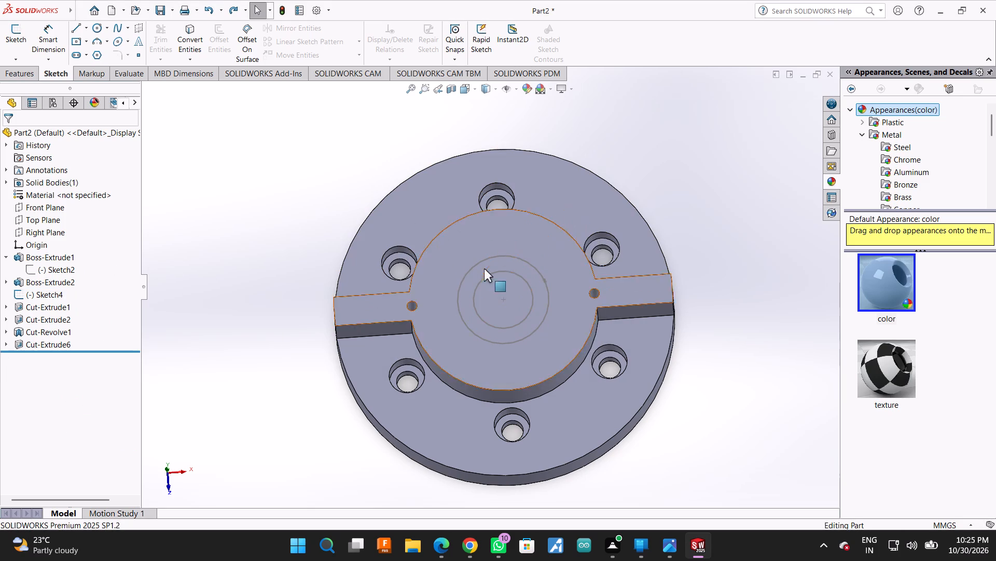
Examine which geometry the remaining Boss-Extrude2, Sketch4, Cut-Extrude1 and Cut-Extrude2 entries control on the flange.
left_click(47, 277)
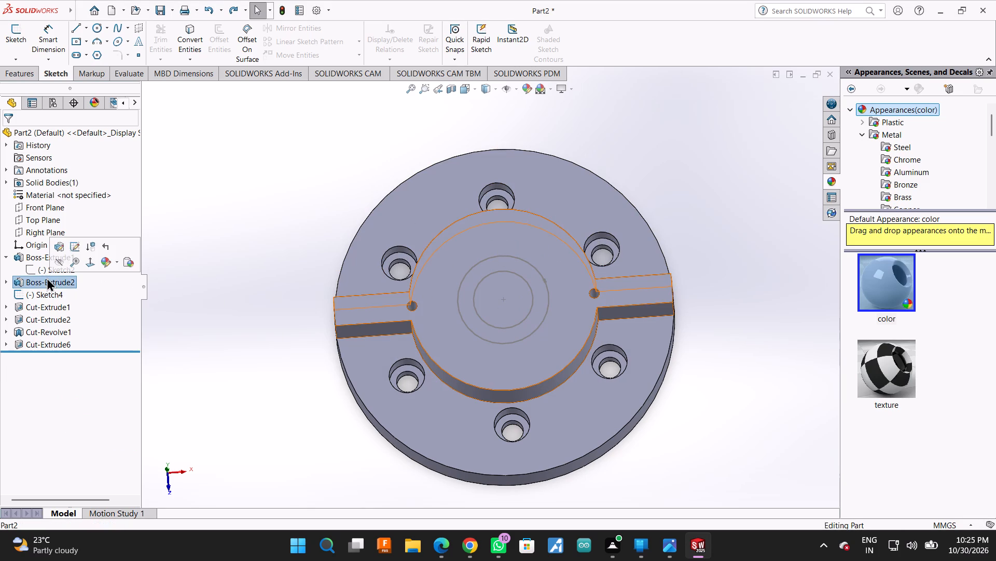
left_click(61, 299)
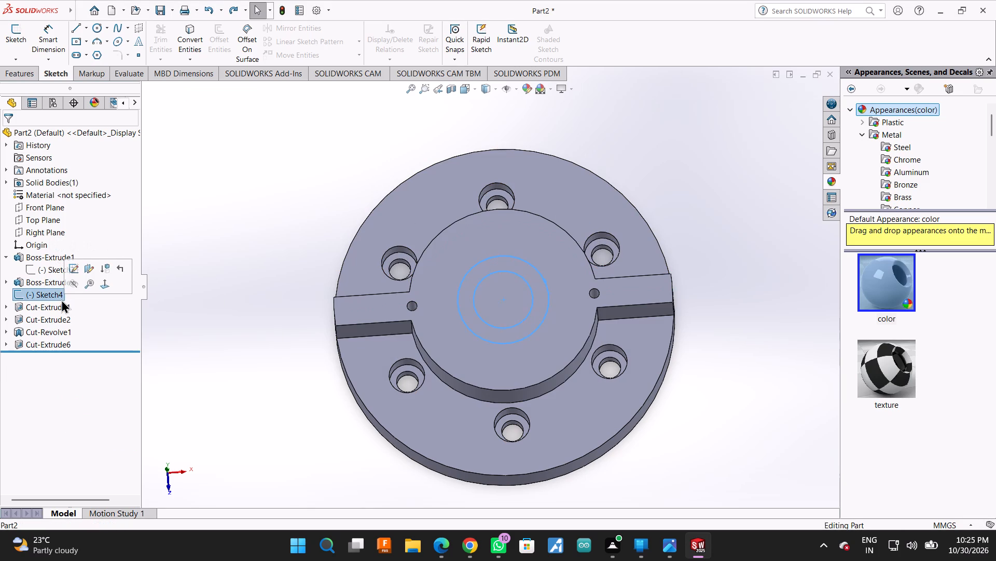
left_click(47, 321)
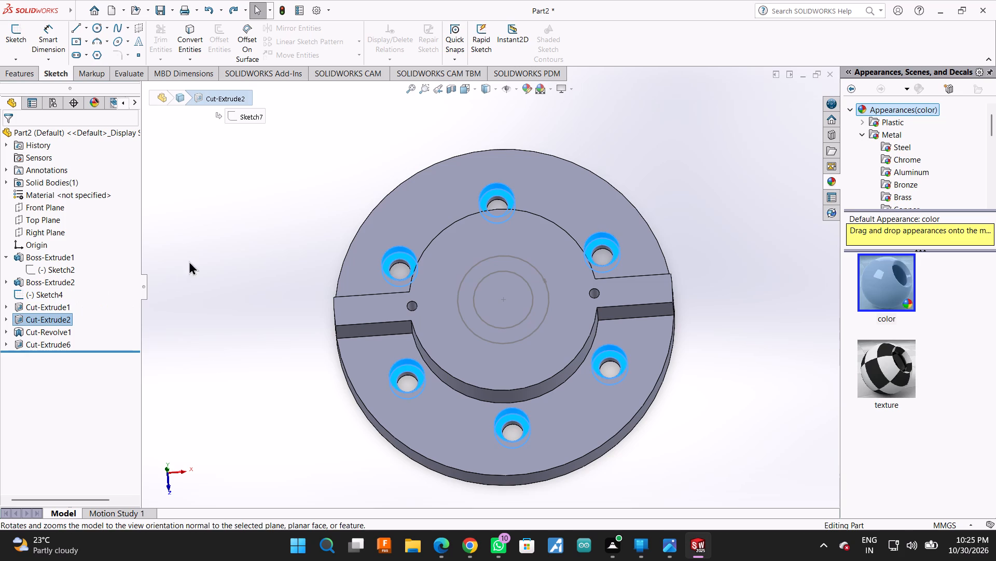
left_click(202, 211)
left_click(52, 305)
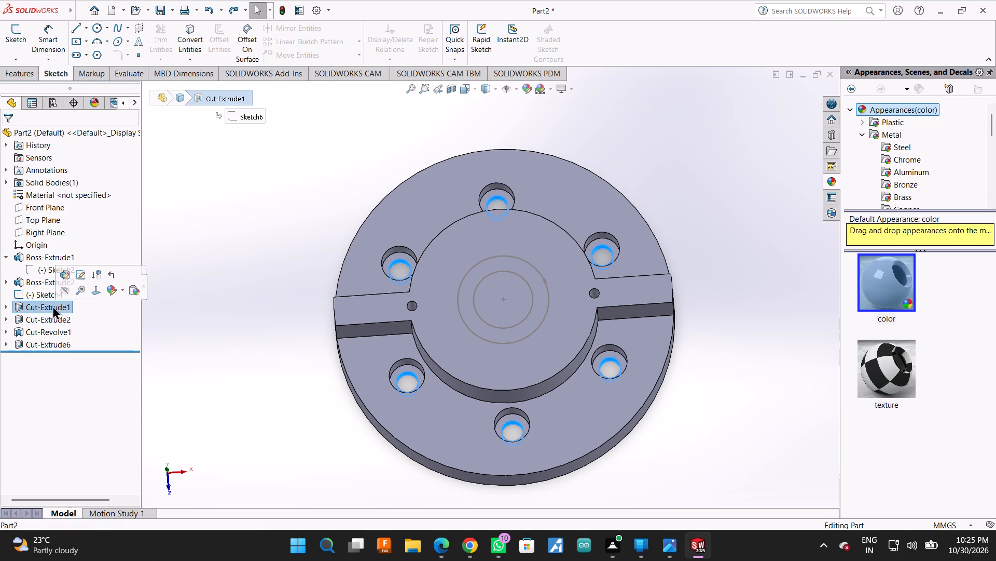
left_click(48, 316)
left_click(32, 283)
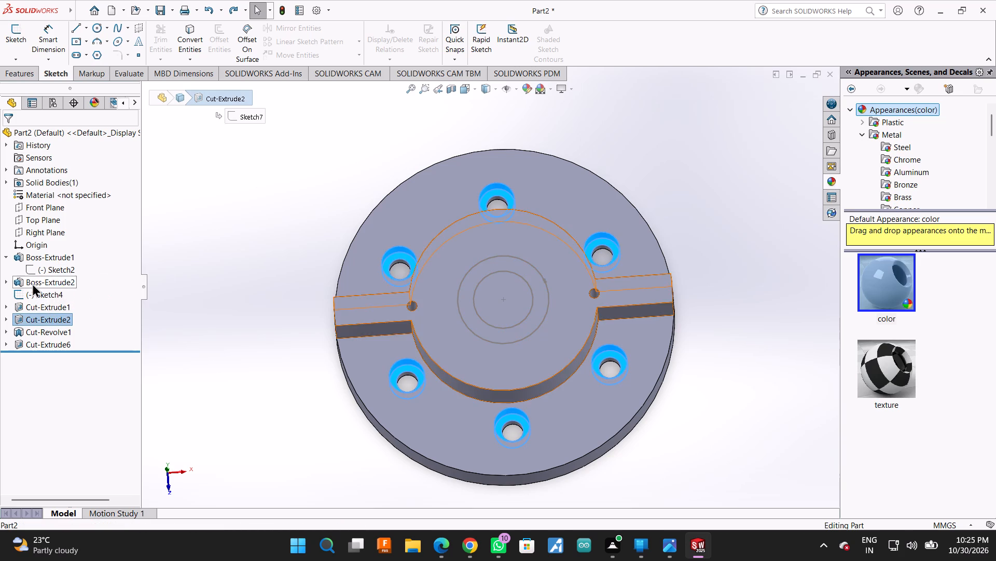
left_click(321, 205)
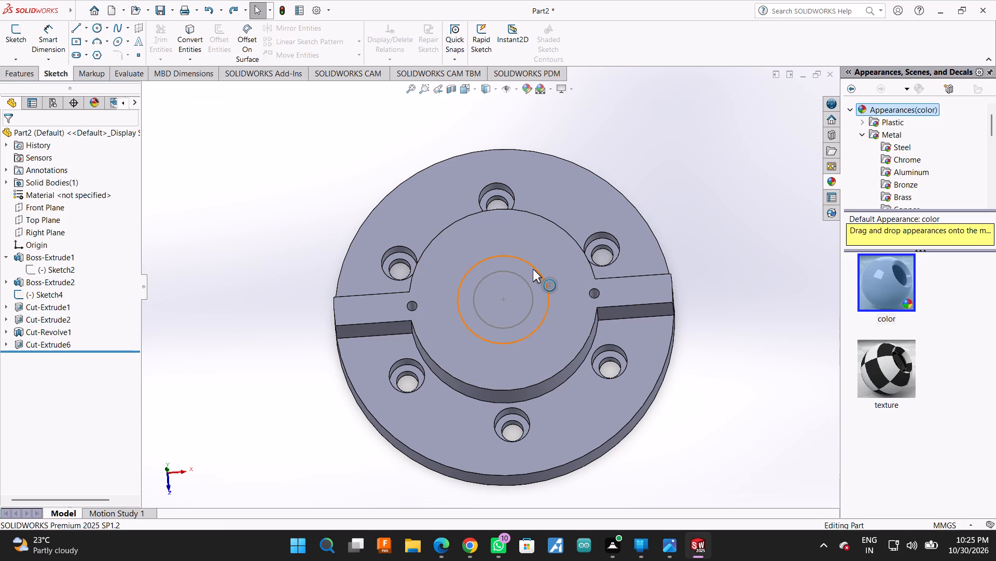
Delete the leftover Sketch4 containing the two concentric boss circles, and dismiss the virus protection notification.
left_click(533, 269)
left_click(559, 264)
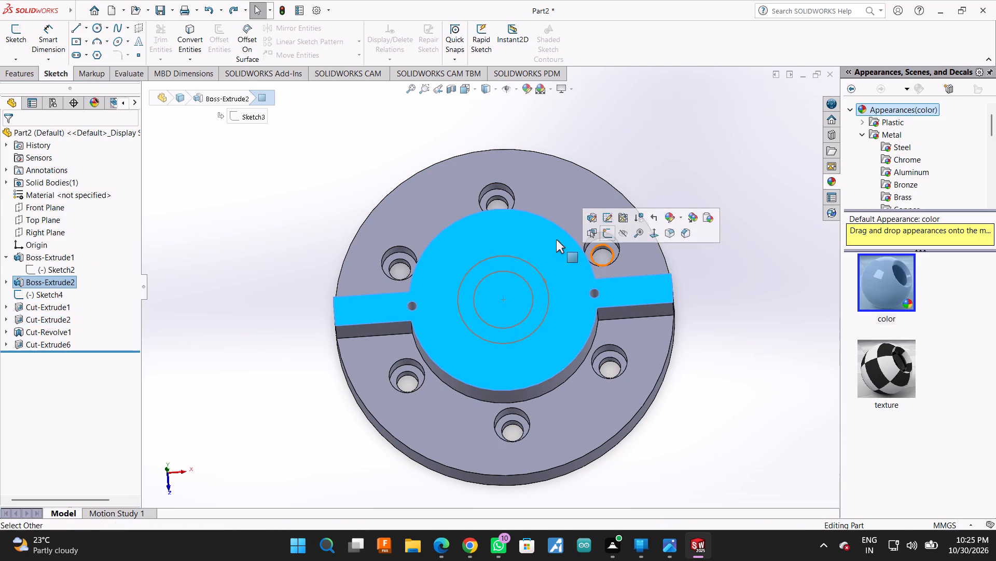
left_click(679, 135)
left_click(540, 276)
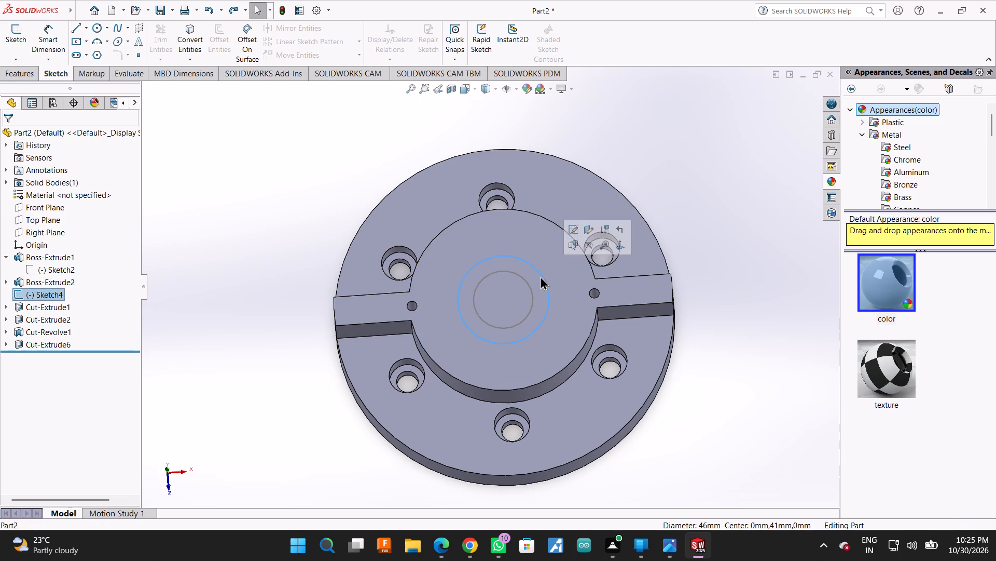
right_click(535, 275)
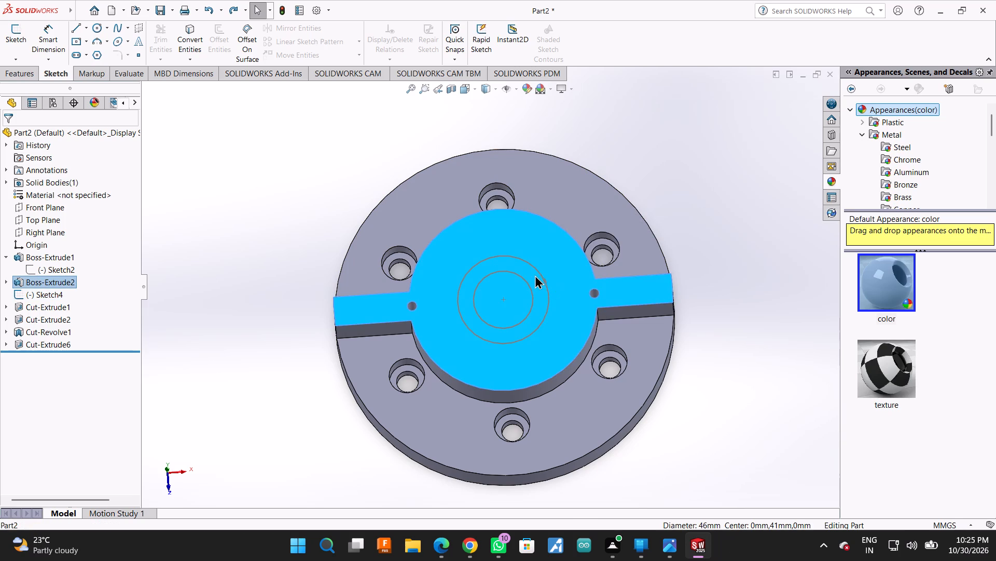
left_click(749, 180)
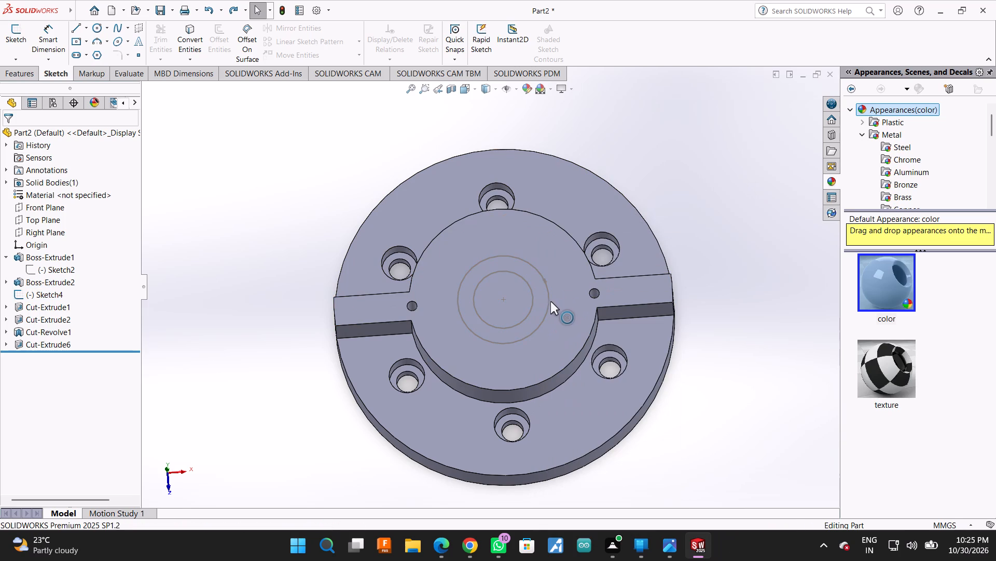
right_click(549, 302)
left_click(570, 443)
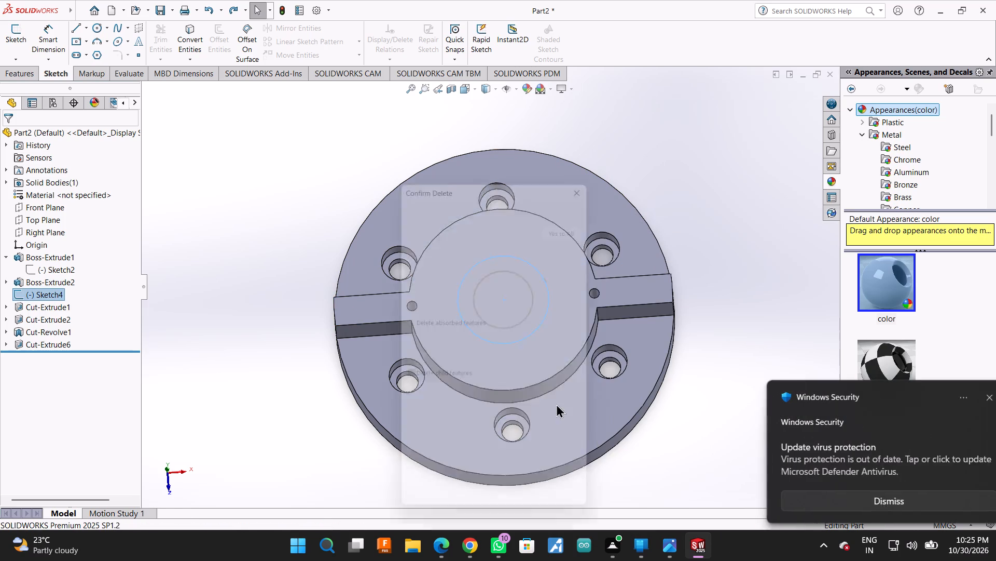
left_click(581, 199)
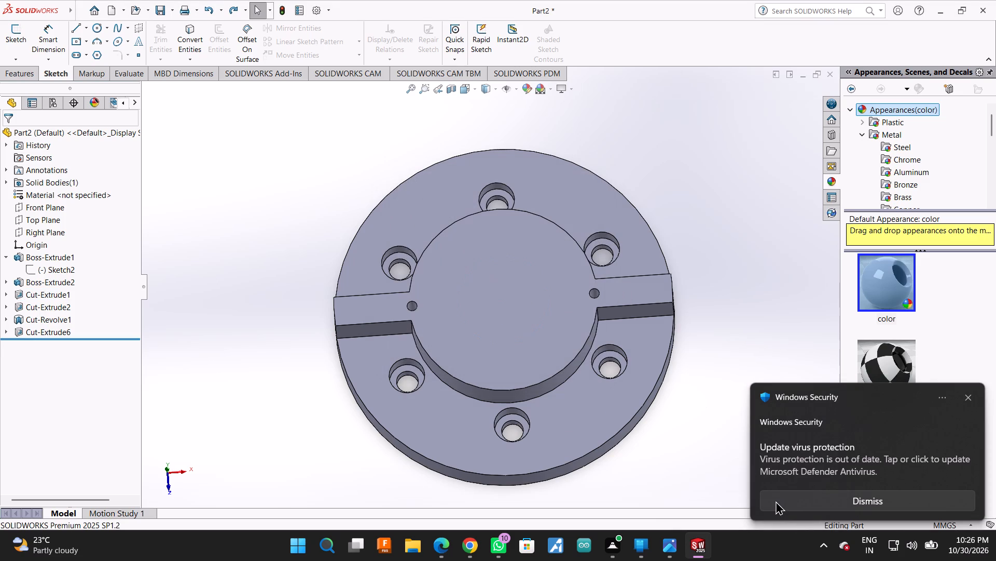
left_click(776, 501)
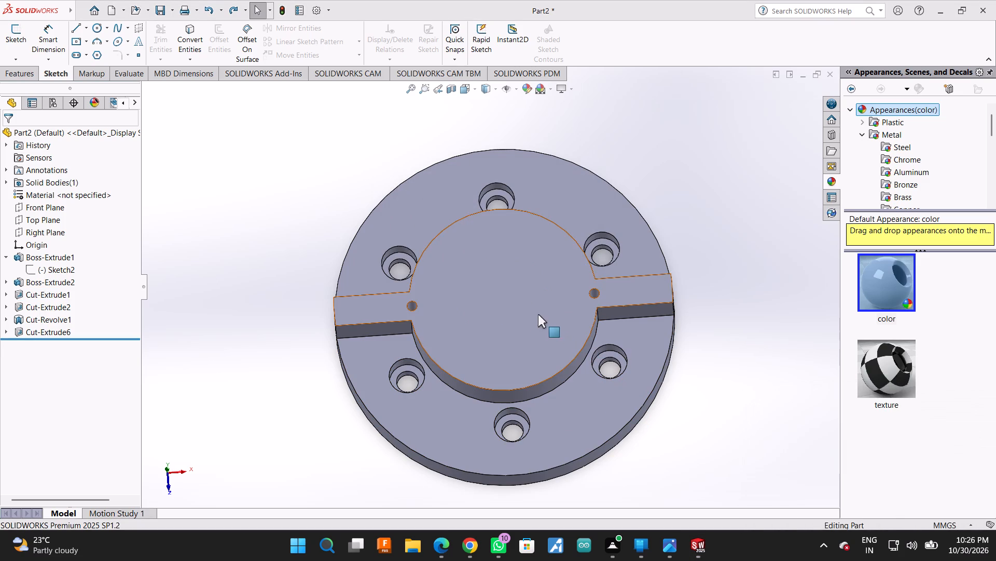
Start a sketch on the raised central disc's top face and draw two origin-centred circles with radii about 28.5 mm and 17.3 mm.
left_click(538, 314)
left_click(591, 284)
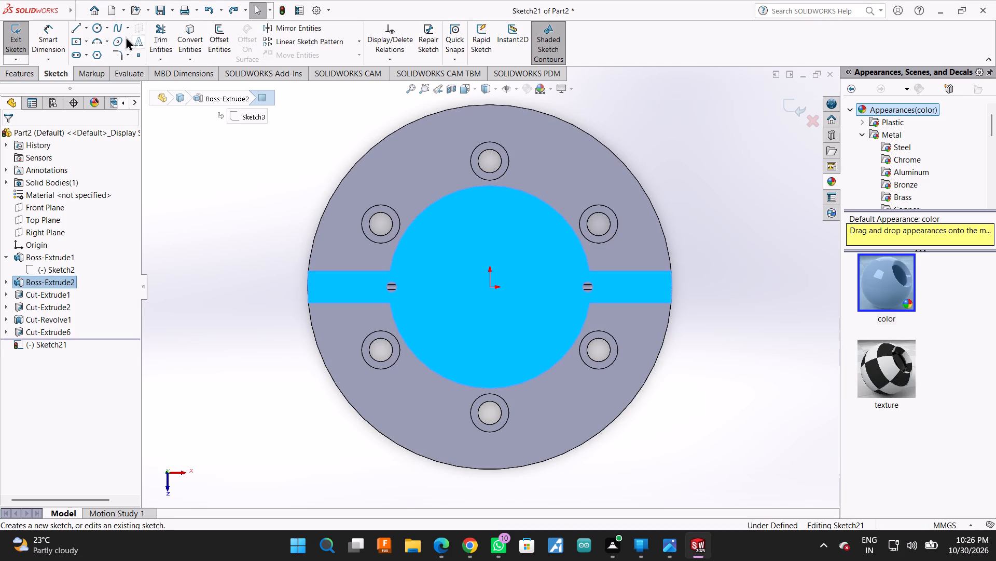
left_click(97, 30)
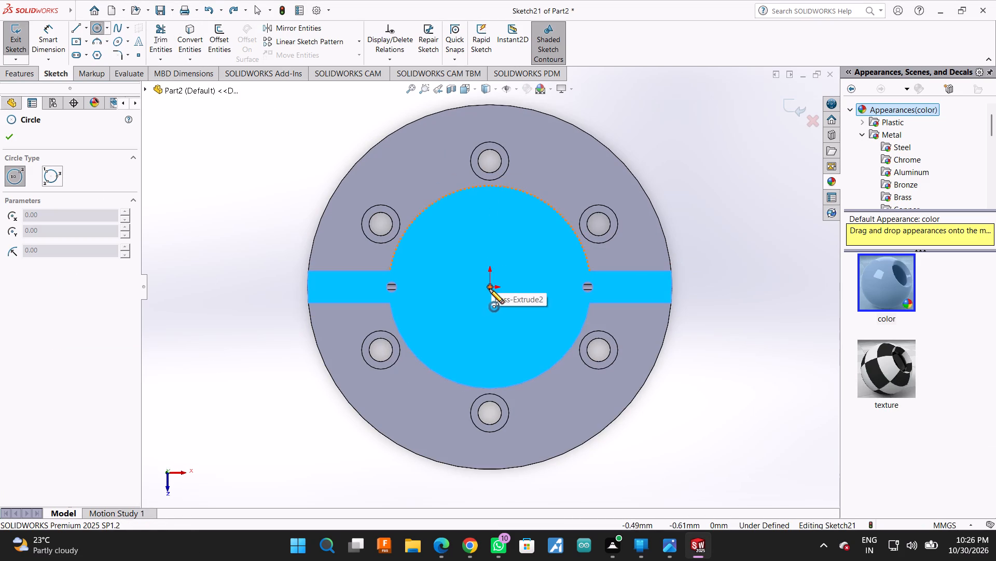
left_click(490, 289)
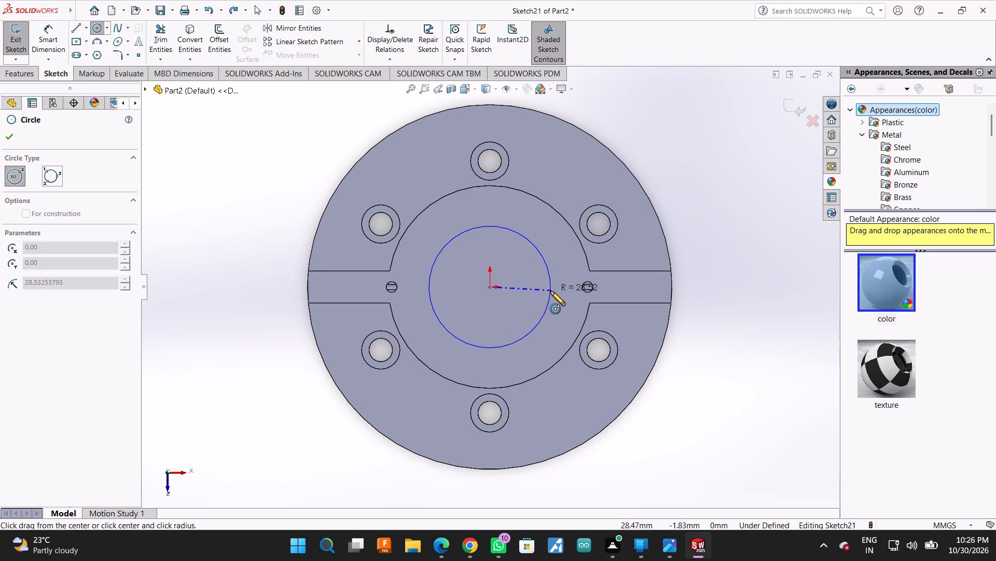
left_click(550, 291)
left_click(489, 288)
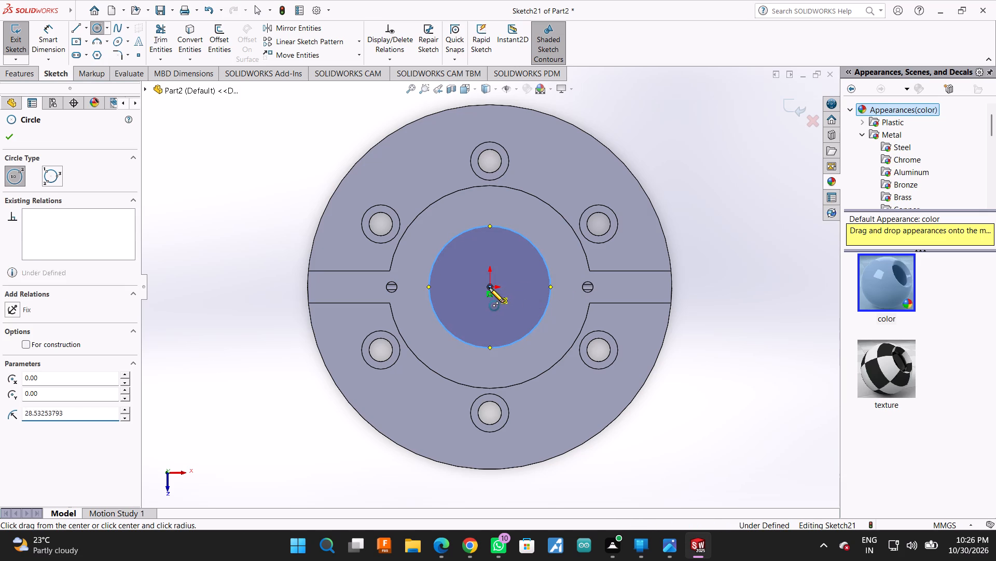
left_click(527, 290)
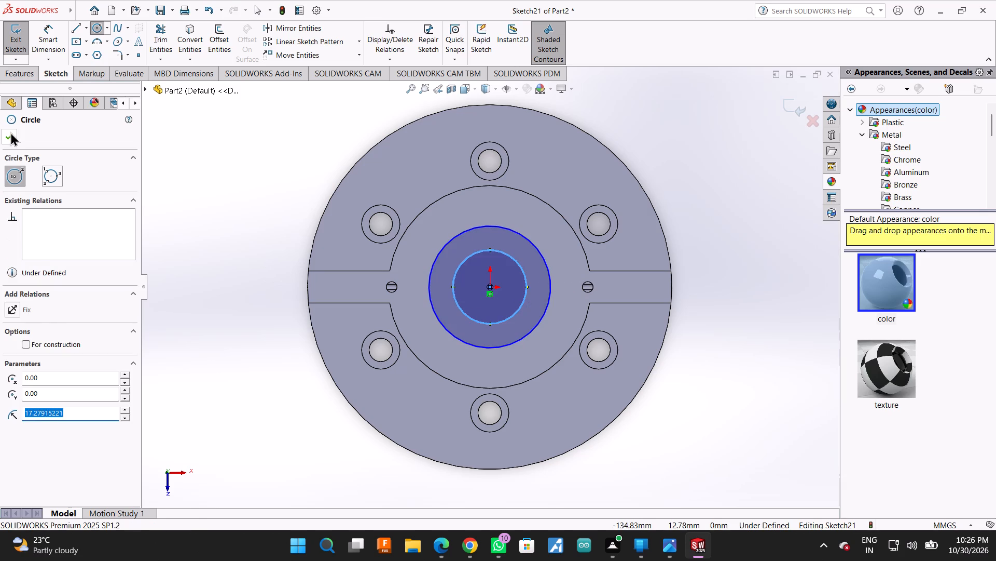
left_click(10, 132)
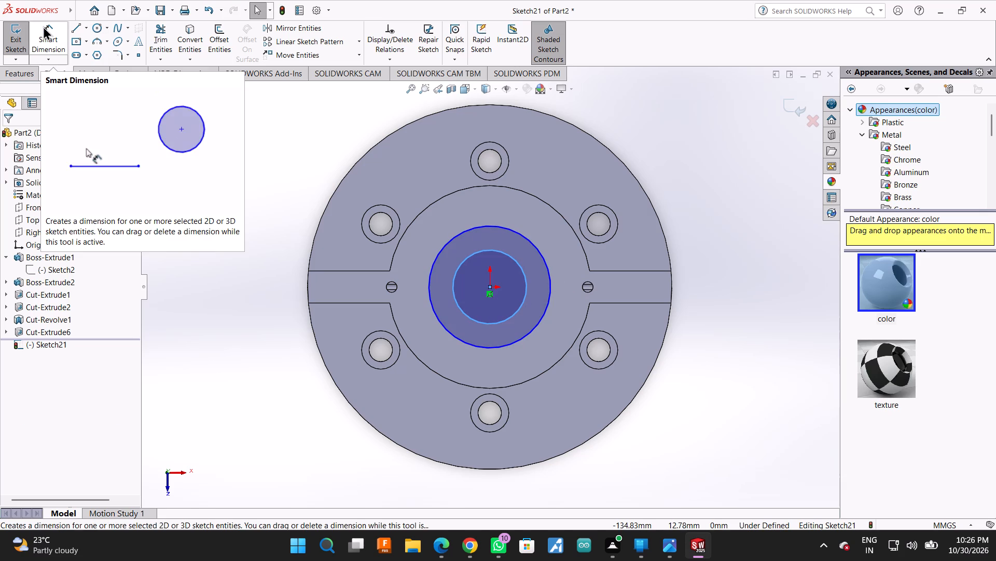
Dimension the two origin-centred boss circles with diameters of 62 mm for the outer and 46 mm for the inner.
left_click(43, 26)
left_click(513, 231)
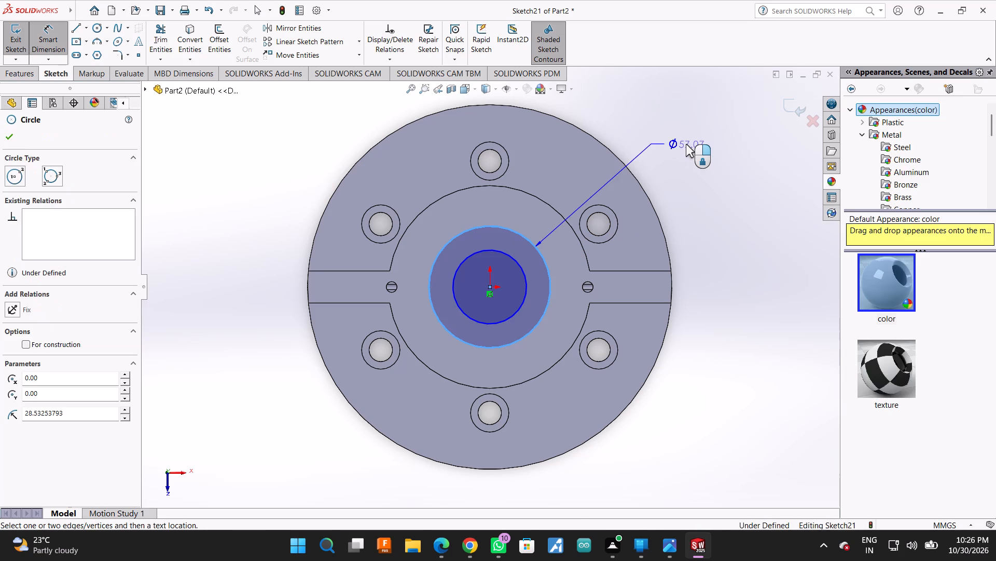
left_click(688, 139)
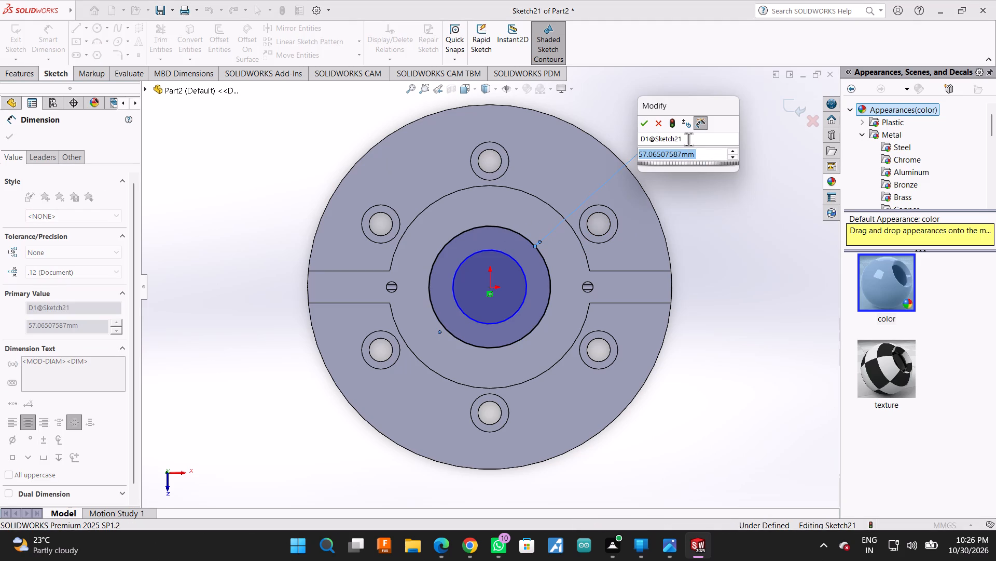
type("62")
key("Return")
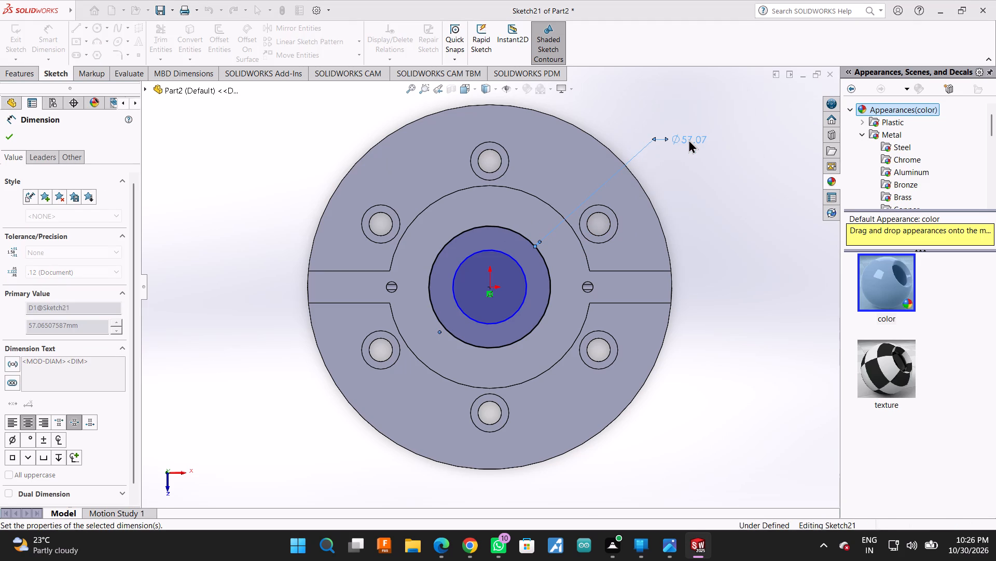
left_click(524, 272)
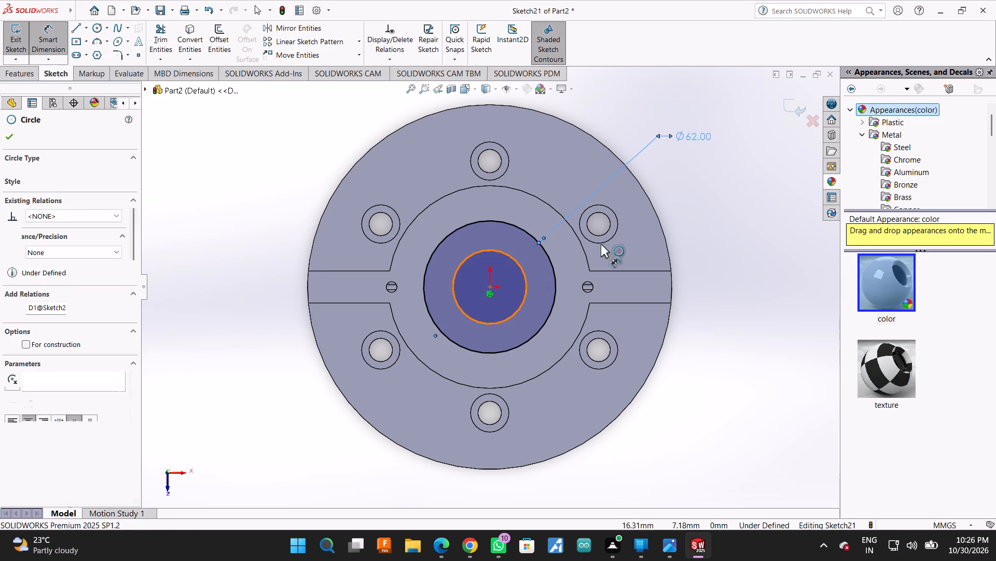
left_click(728, 192)
type("46")
key("Return")
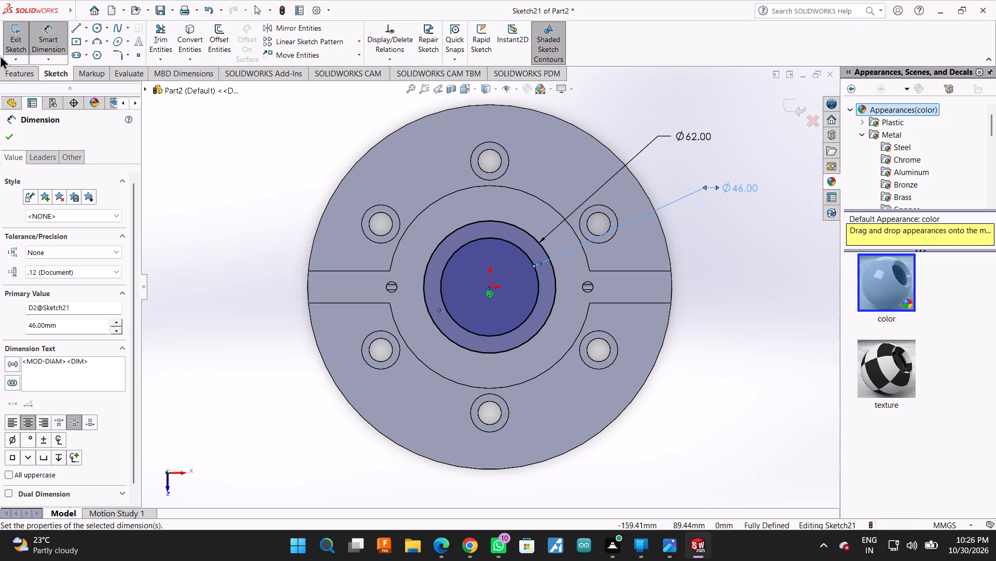
left_click(7, 138)
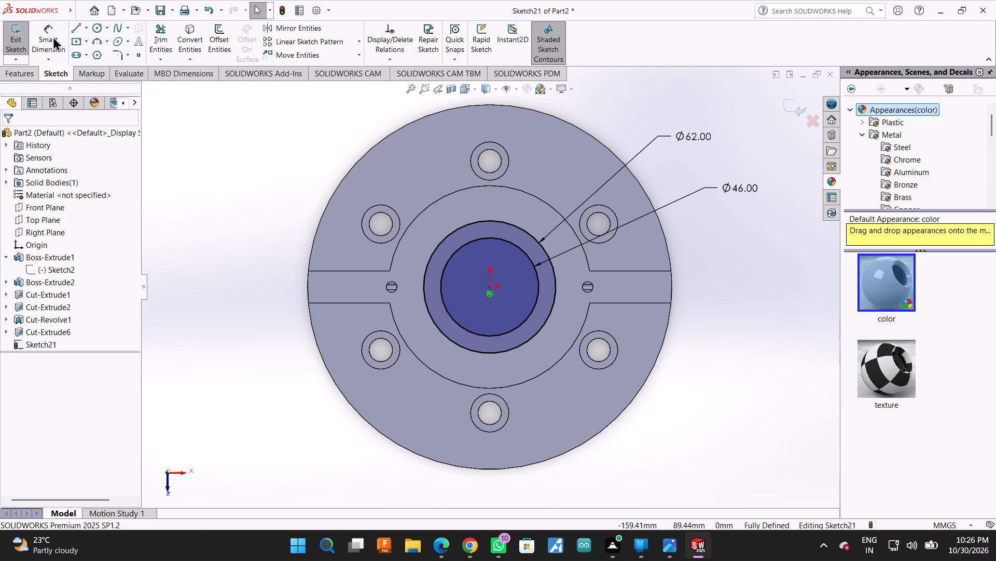
Draw two small circles vertically in line with the origin, about 8.9 mm radius above the boss circles and about 8.6 mm radius below.
left_click(98, 30)
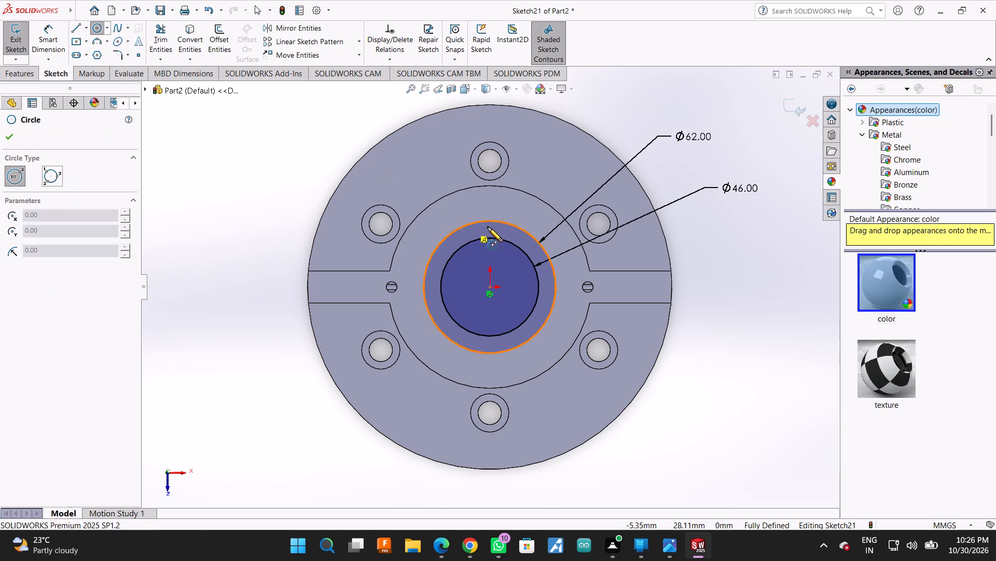
scroll(500, 216, "down", 4)
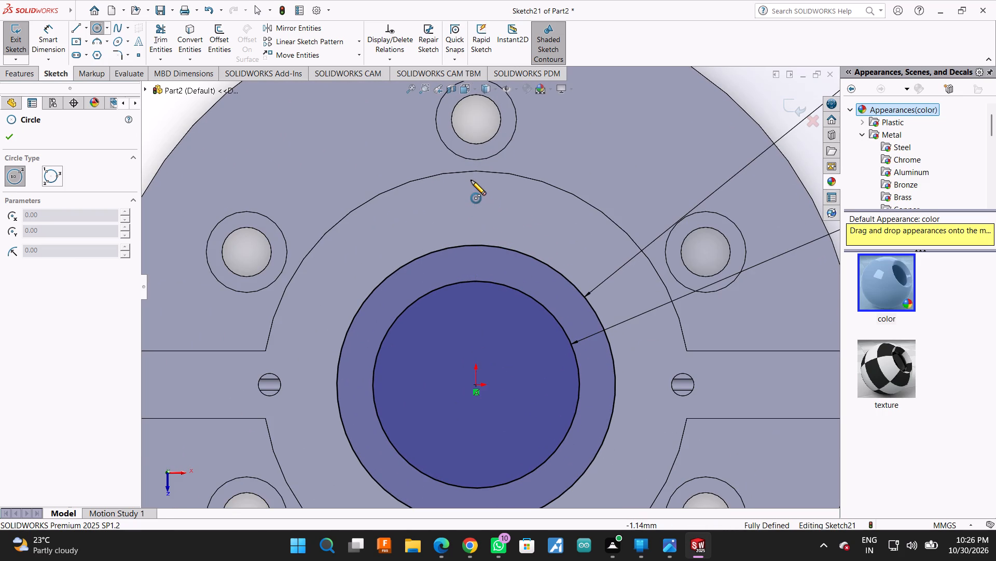
left_click(475, 180)
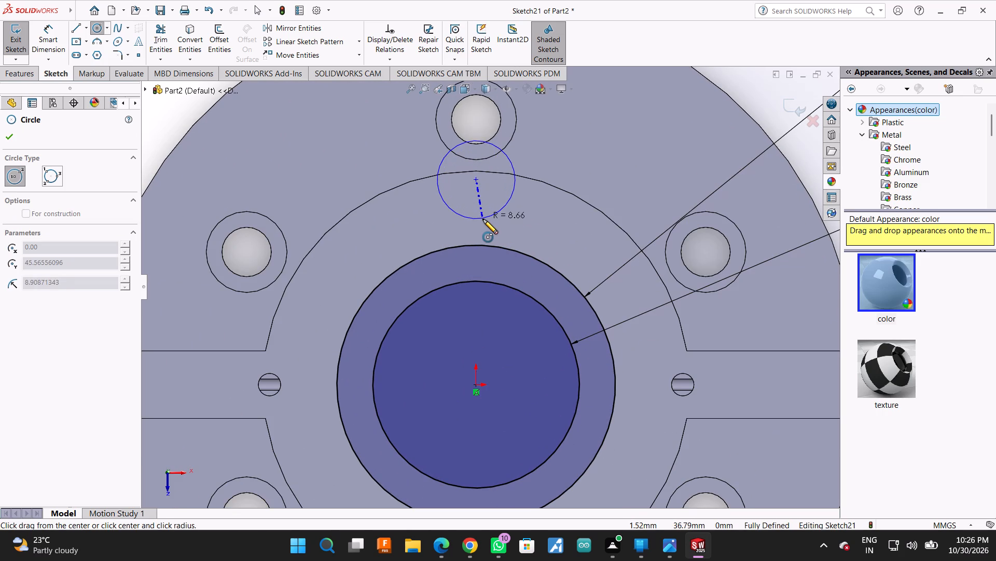
left_click(483, 219)
scroll(476, 245, "up", 5)
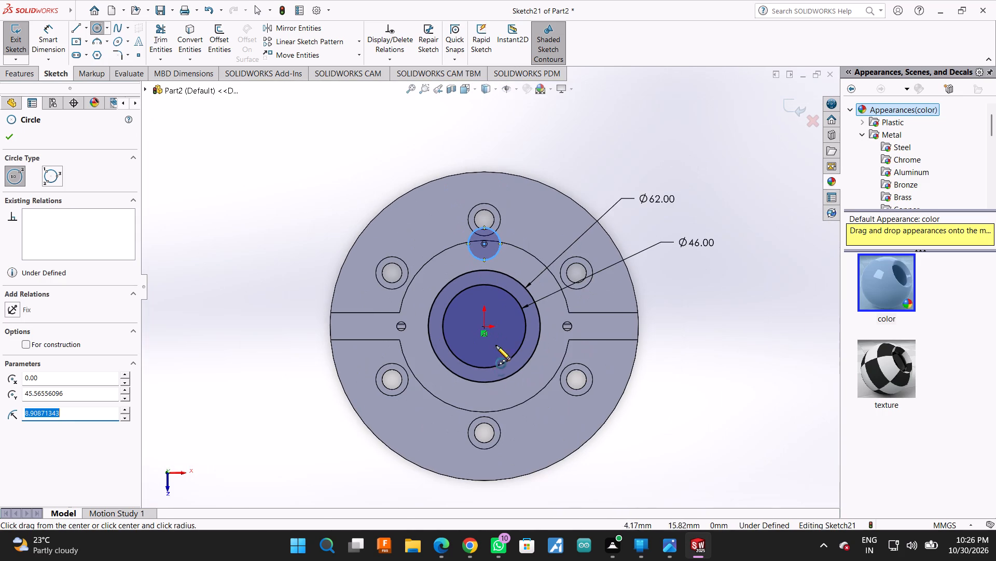
left_click(486, 401)
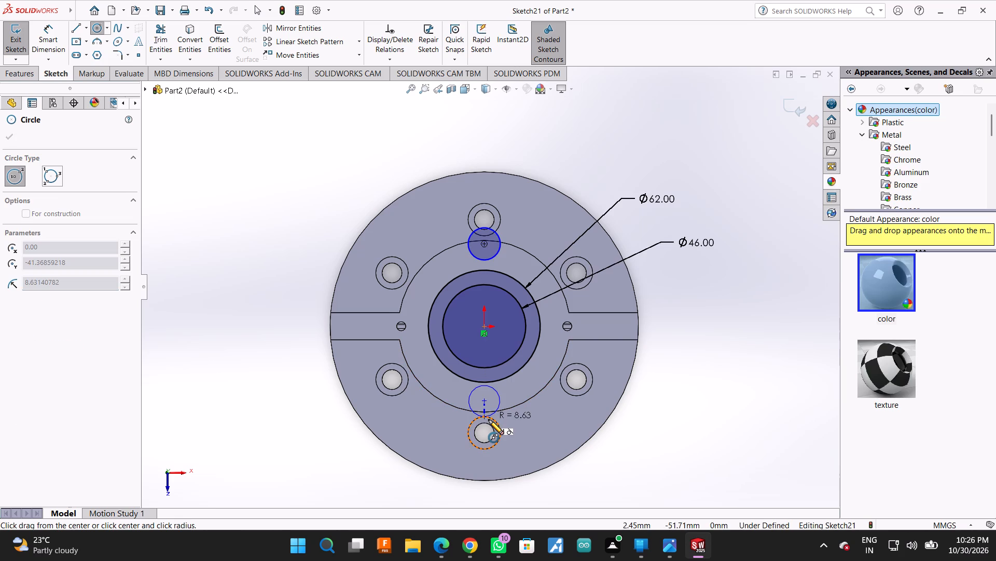
left_click(489, 420)
key("Escape")
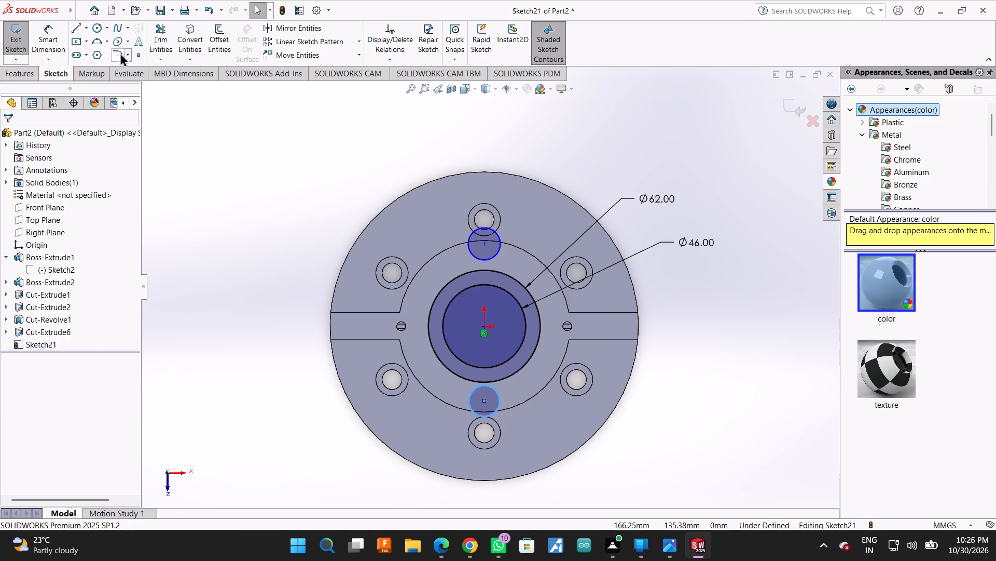
Dimension the upper small circle's centre at 59 mm vertically from the origin.
left_click(52, 25)
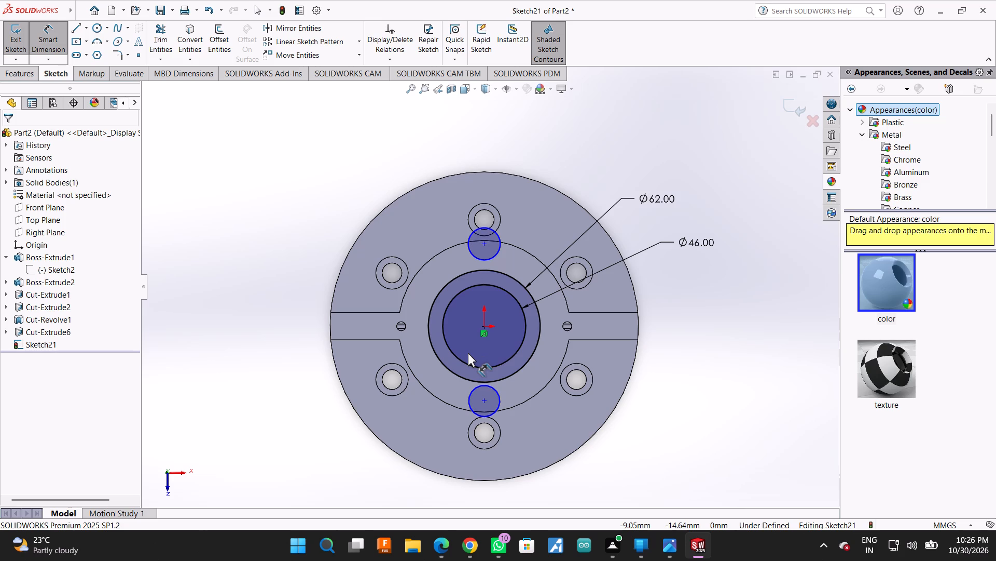
scroll(476, 281, "down", 2)
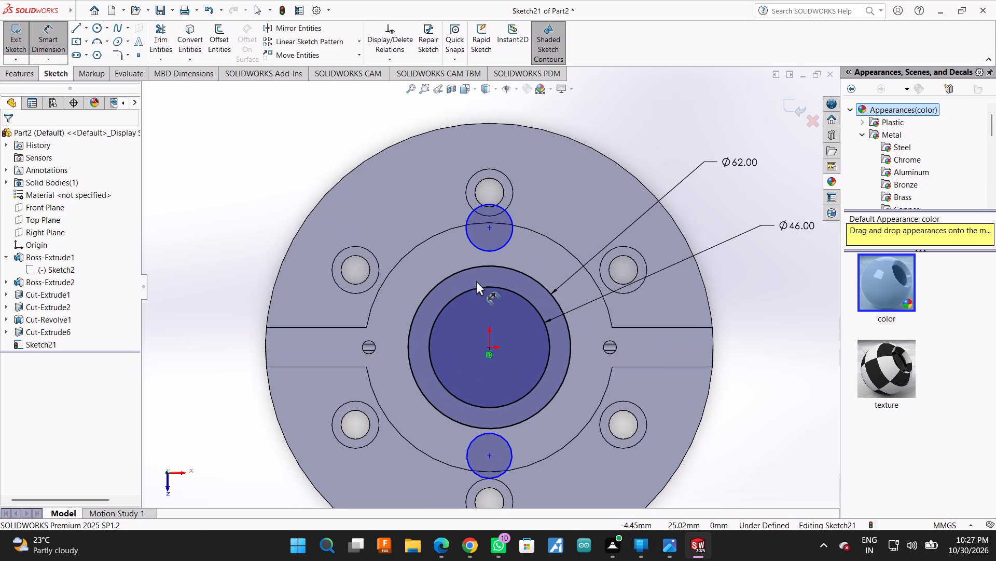
left_click(487, 227)
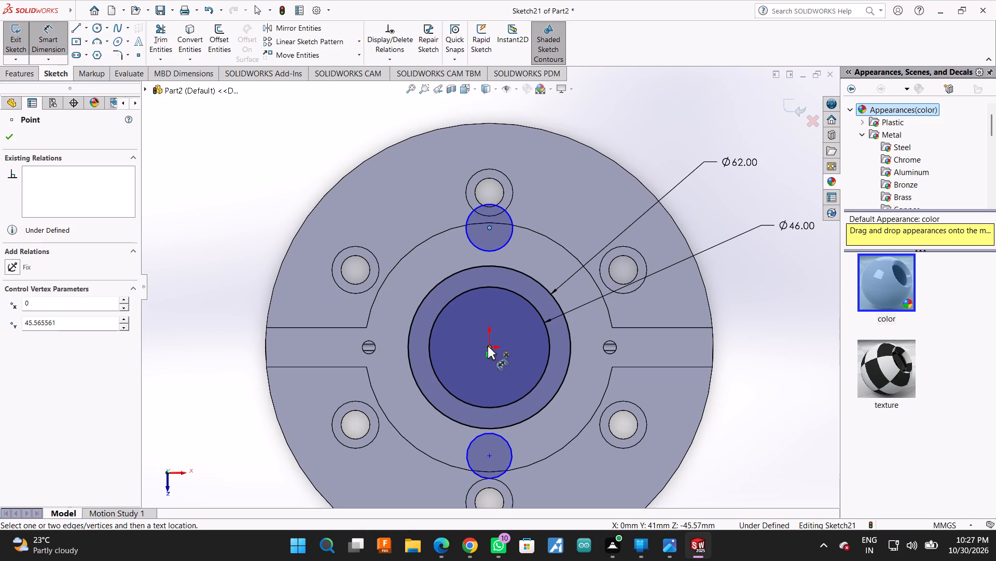
left_click(488, 346)
left_click(210, 268)
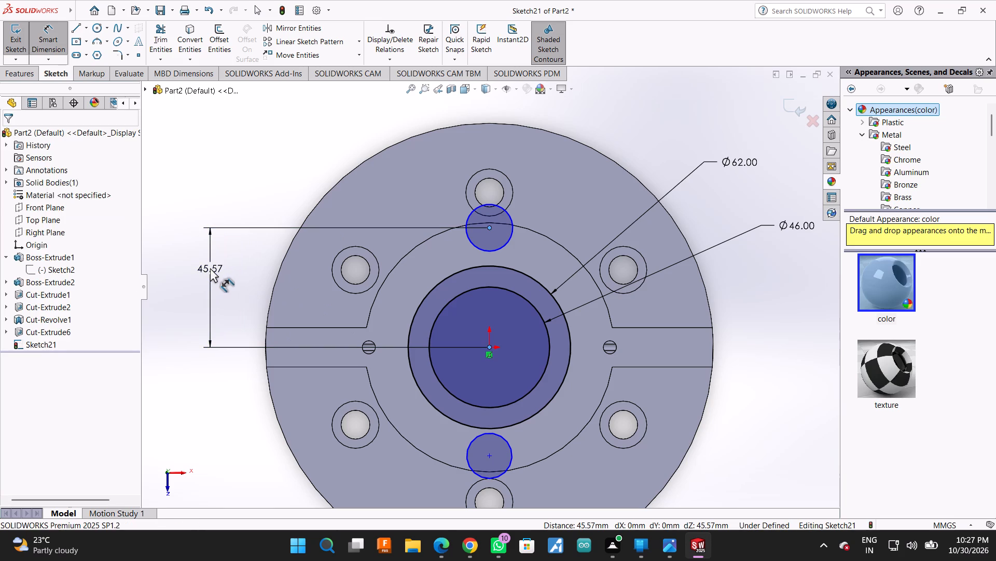
type("59")
key("Return")
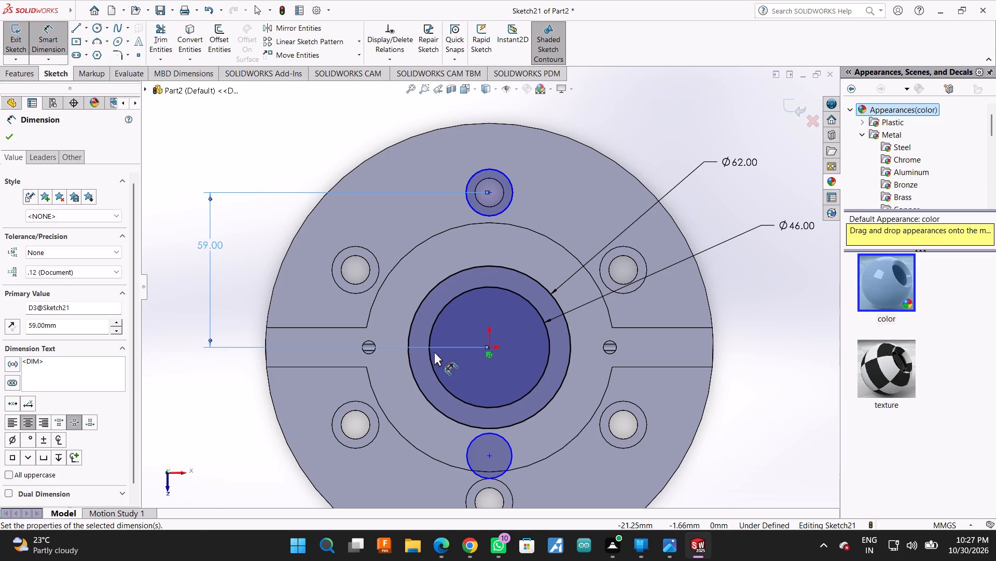
Set the upper small circle's centre distance from the origin to 70/2 mm.
double_click(50, 325)
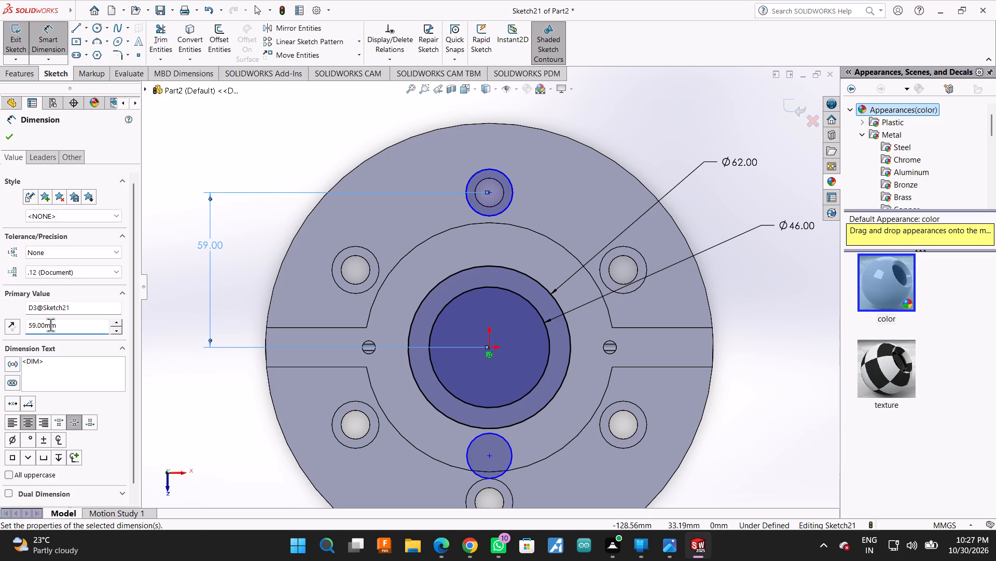
type("70/2")
key("Return")
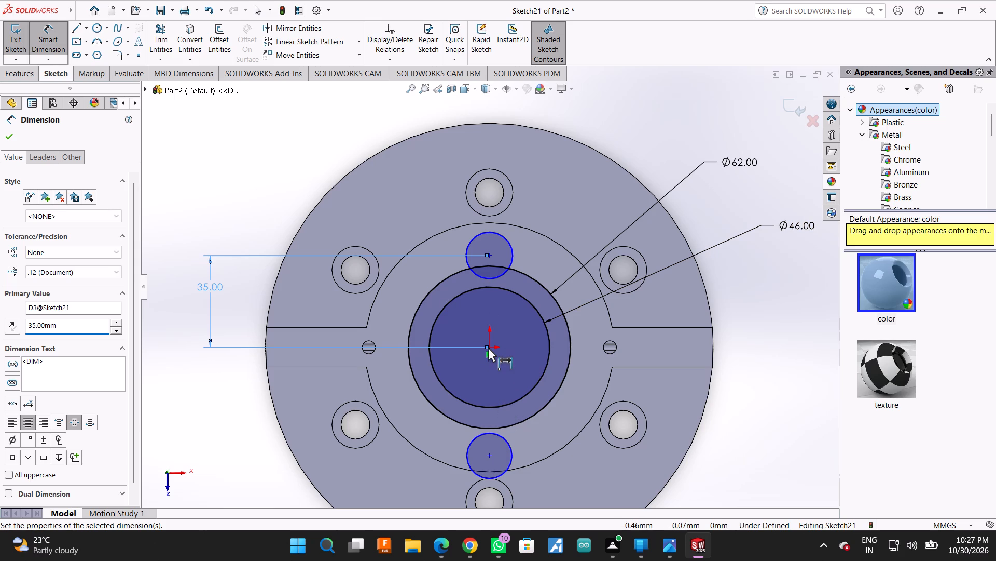
Dimension the lower small circle's centre at 75/2 mm vertically from the origin.
scroll(489, 348, "down", 5)
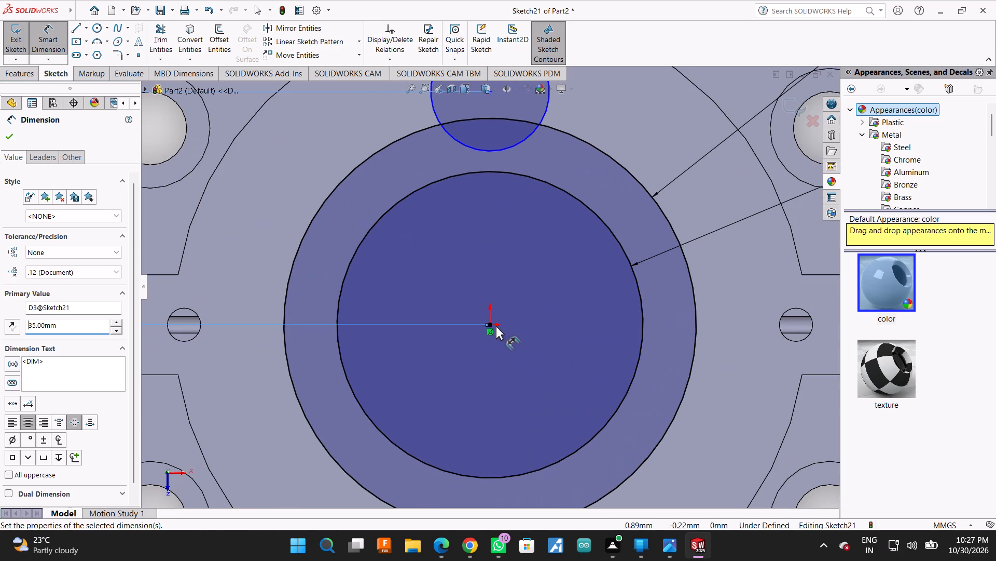
left_click(496, 326)
scroll(495, 326, "up", 3)
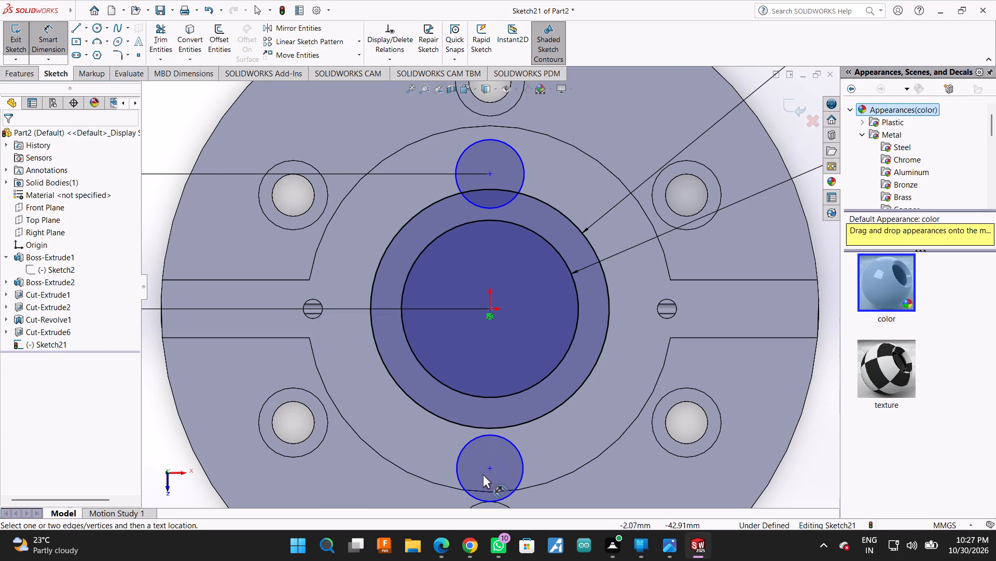
left_click(489, 469)
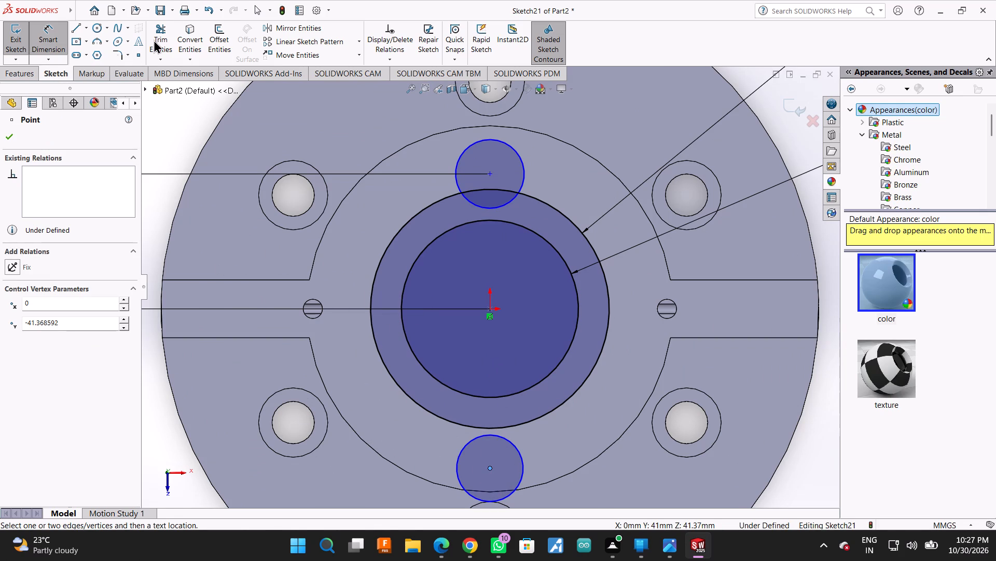
left_click(490, 310)
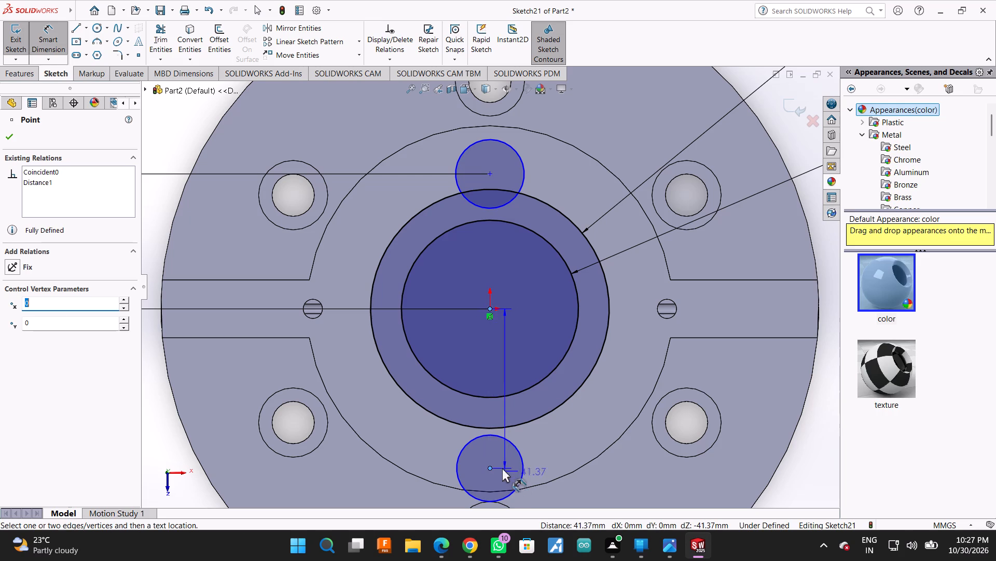
left_click(209, 400)
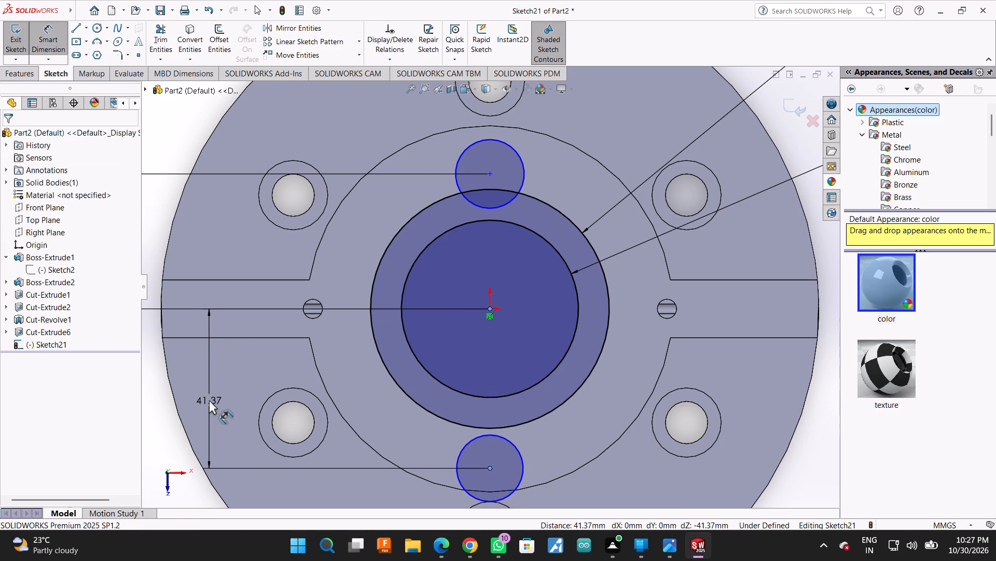
type("75/2")
key("Return")
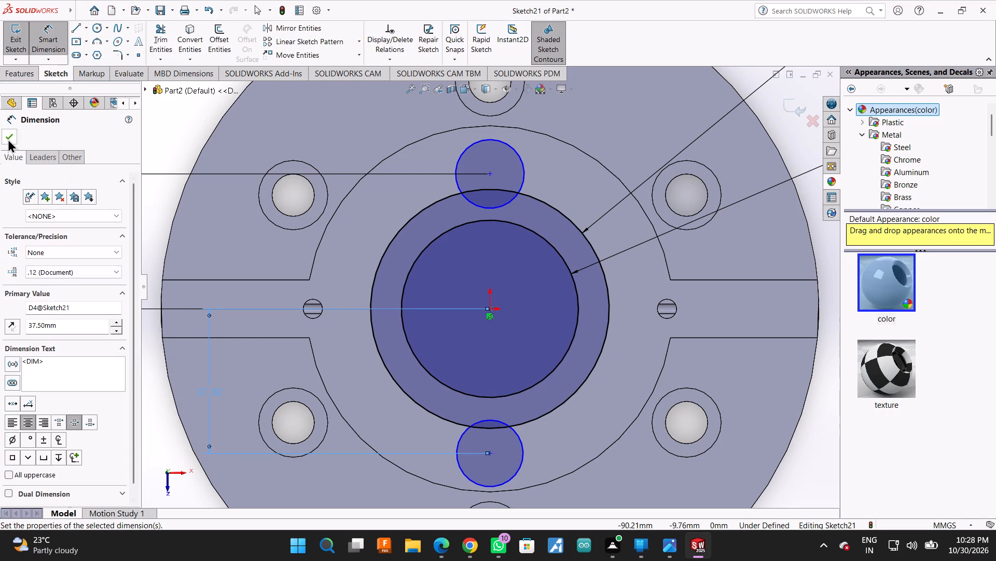
left_click(6, 139)
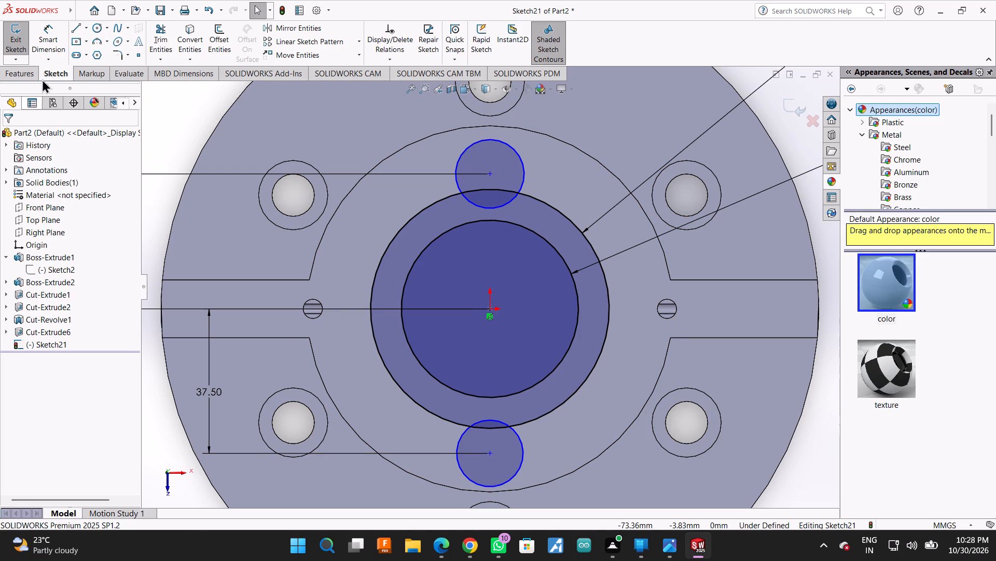
Dimension the upper small circle's diameter.
left_click(45, 31)
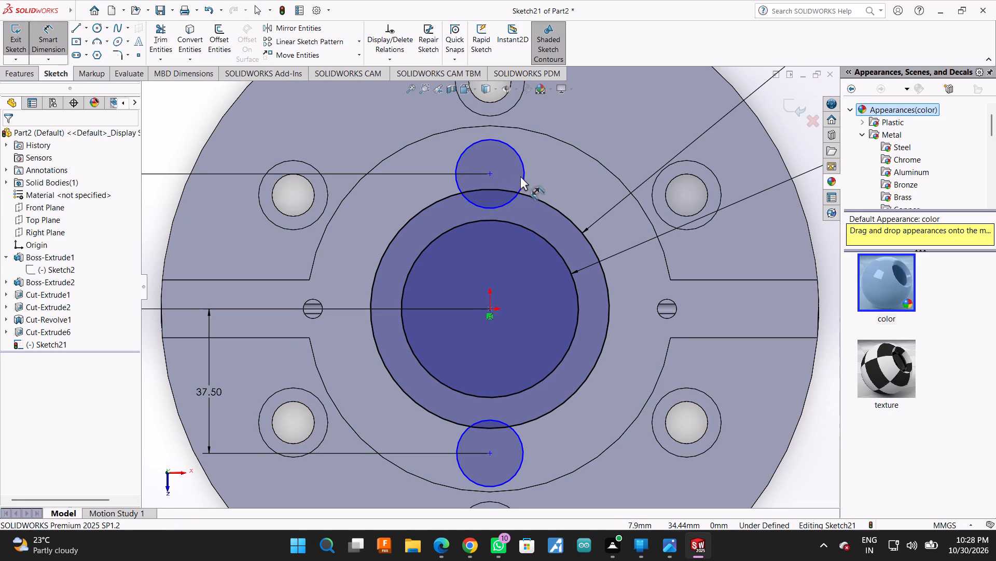
left_click(523, 177)
left_click(657, 126)
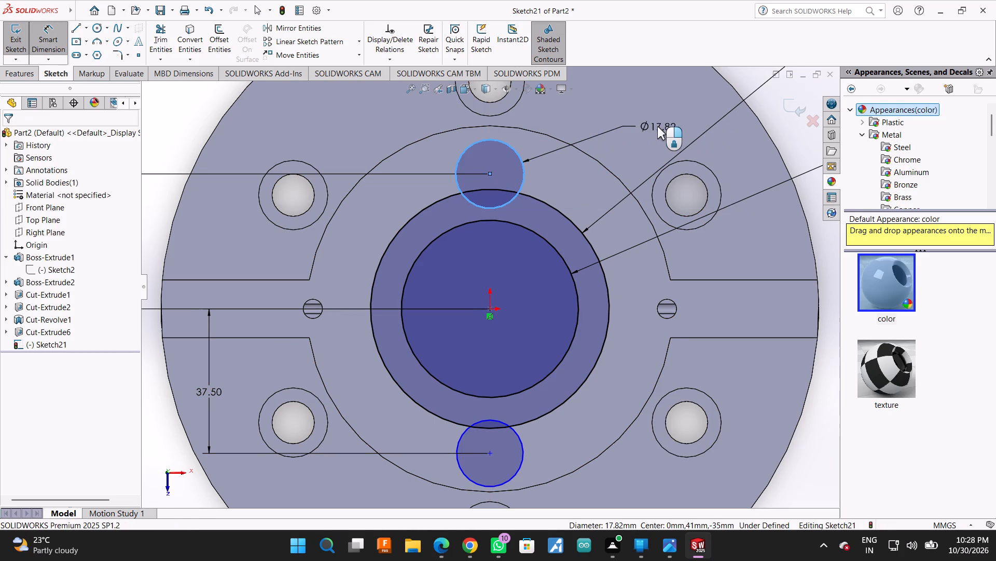
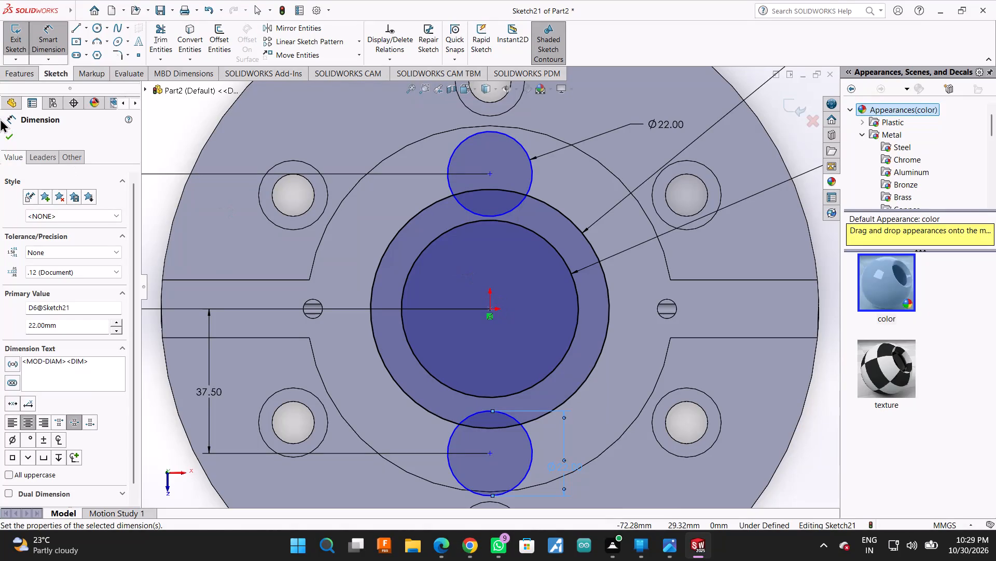
Draw a line about 29 mm long, tangent to the upper small circle and the 62 mm circle, on their left side.
left_click(6, 130)
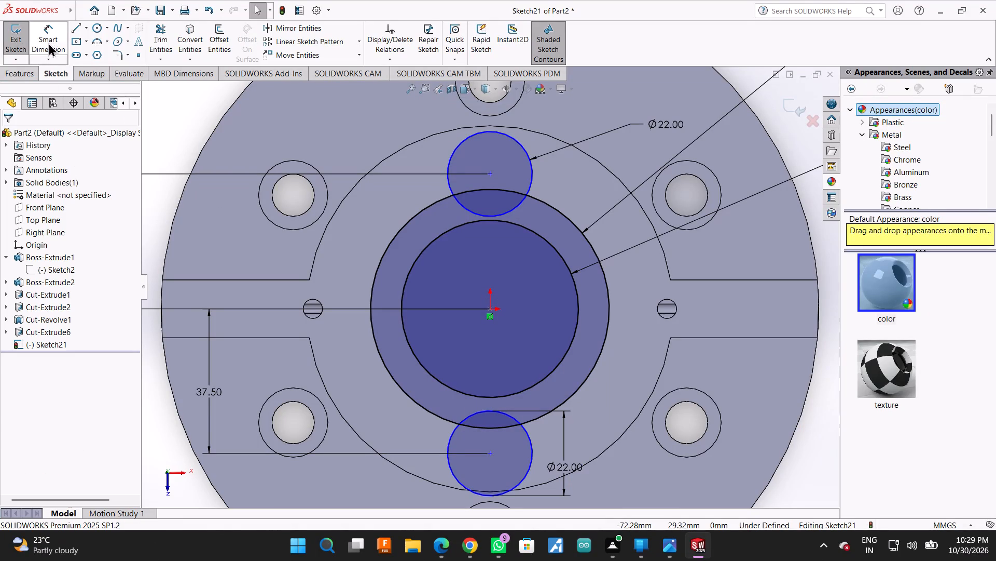
left_click(73, 26)
scroll(392, 186, "down", 2)
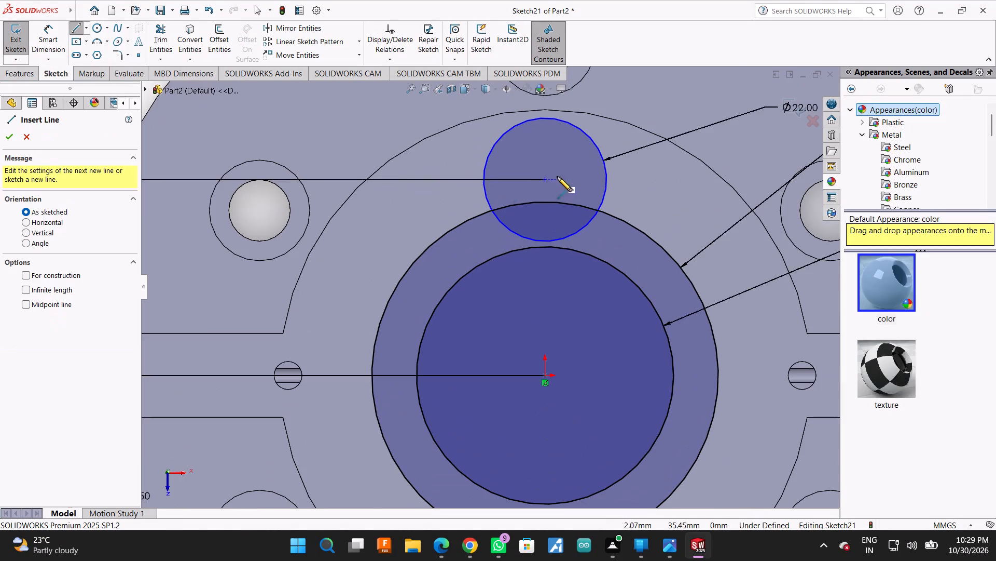
left_click(492, 147)
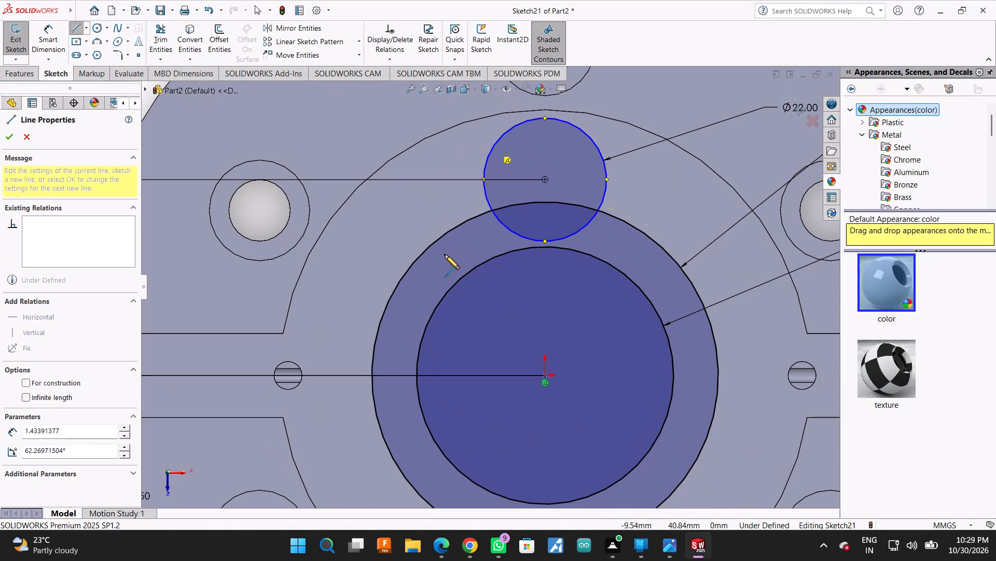
left_click(415, 263)
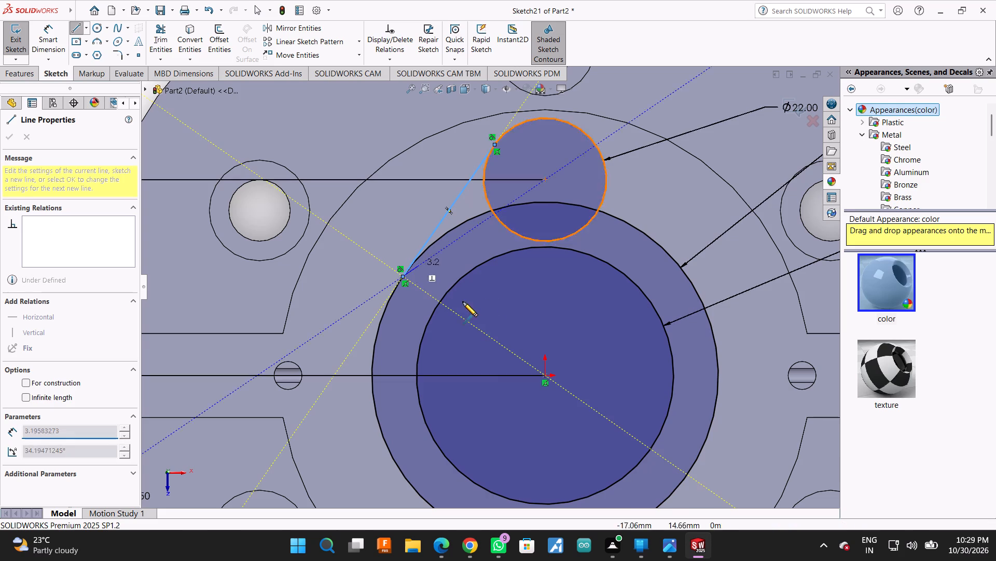
key("Escape")
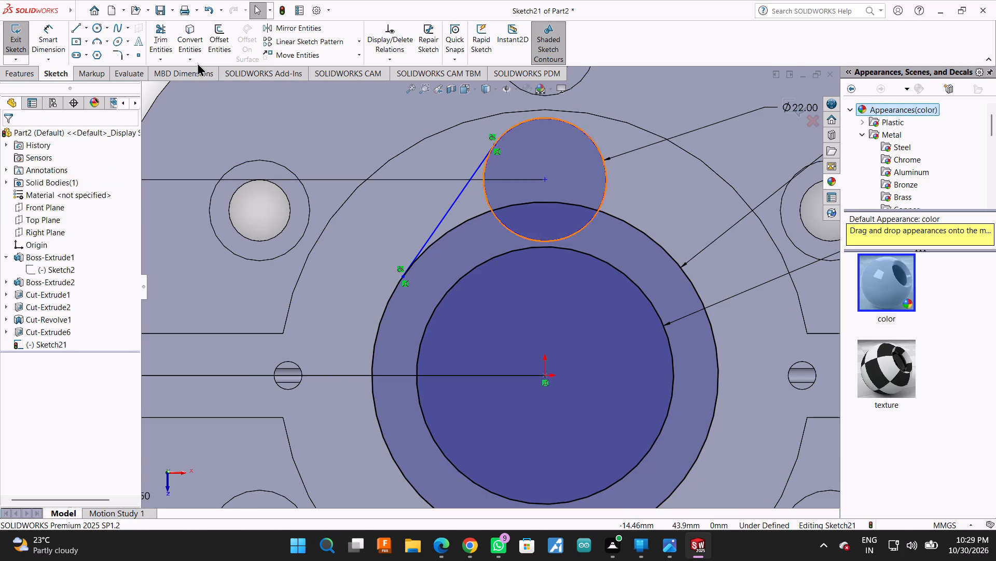
left_click(74, 30)
key("Escape")
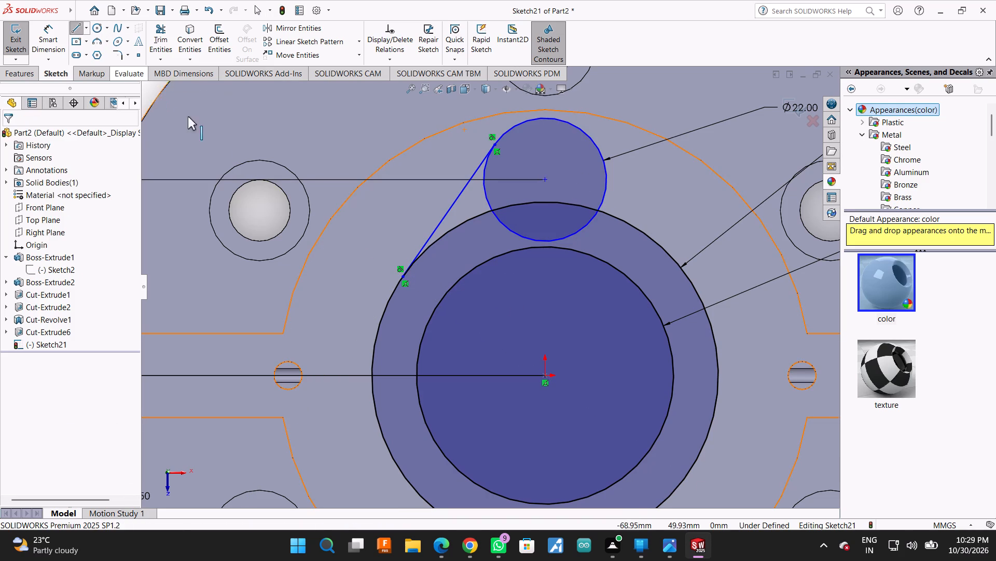
Check the new line's tangent relations with the upper small circle and with the 62 mm circle.
left_click(455, 203, "ctrl")
left_click(490, 205, "ctrl")
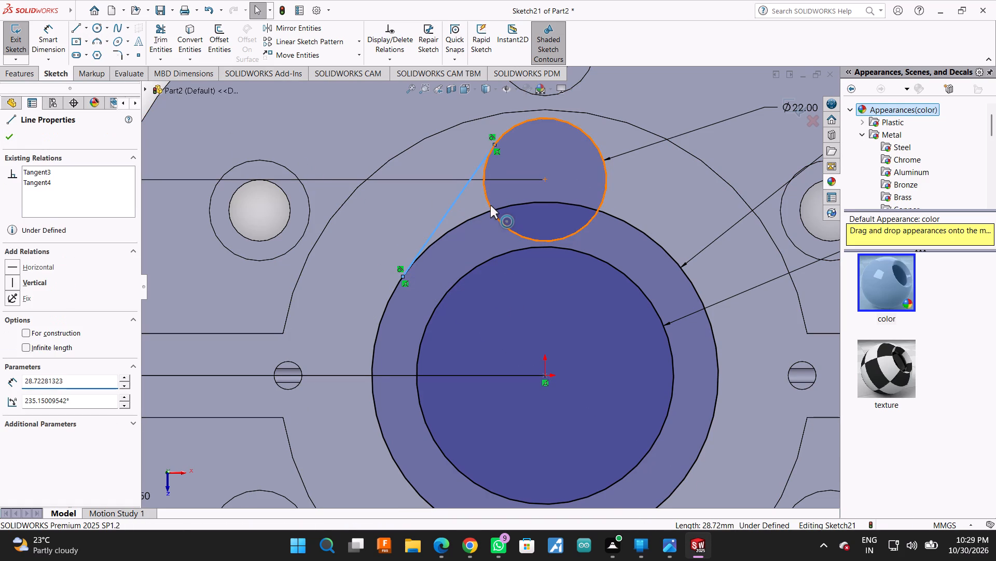
left_click(3, 130)
left_click(442, 220, "ctrl")
left_click(450, 230, "ctrl")
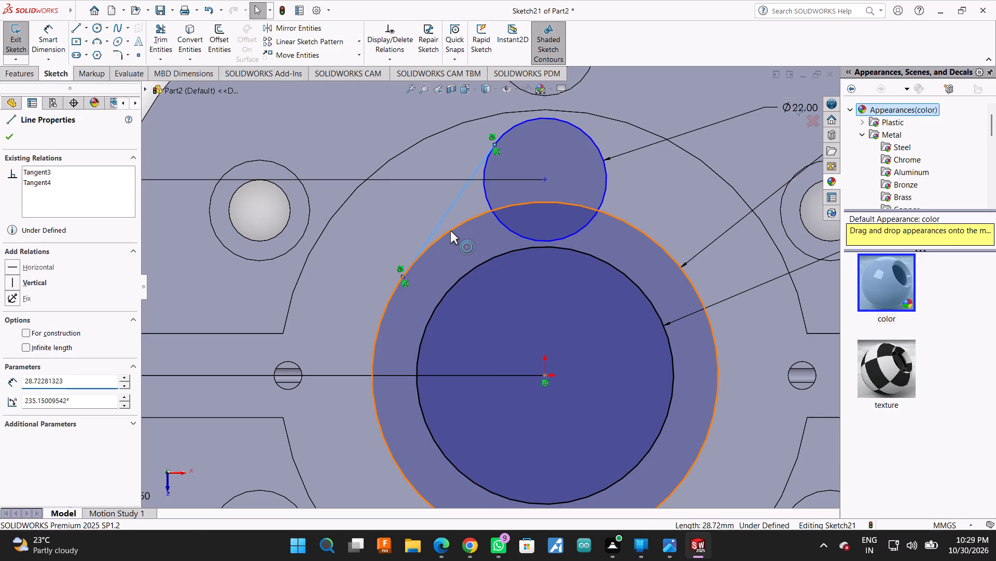
left_click(3, 139)
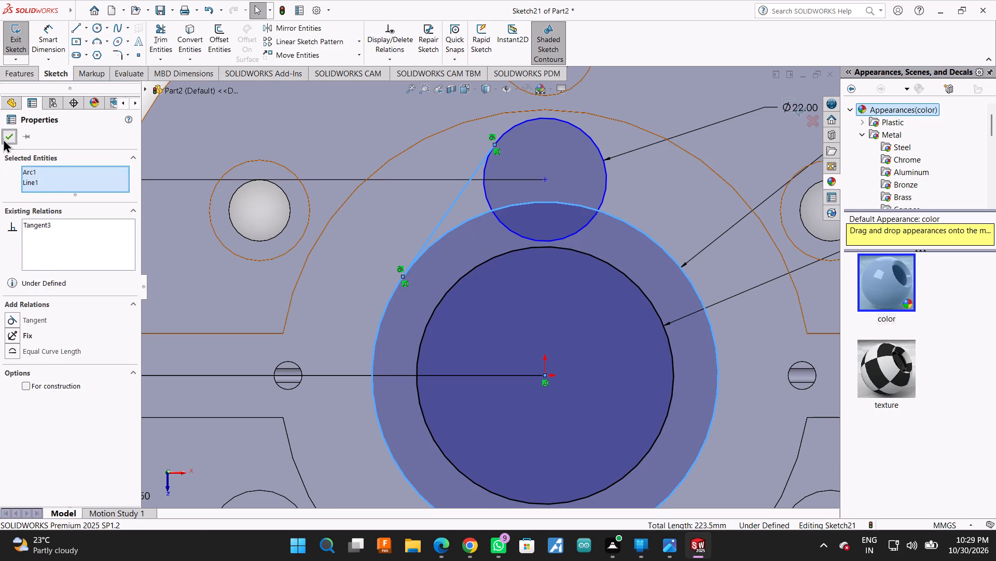
Draw a line about 29 mm long, tangent to the upper small circle and the 62 mm circle, on their right side.
left_click(72, 31)
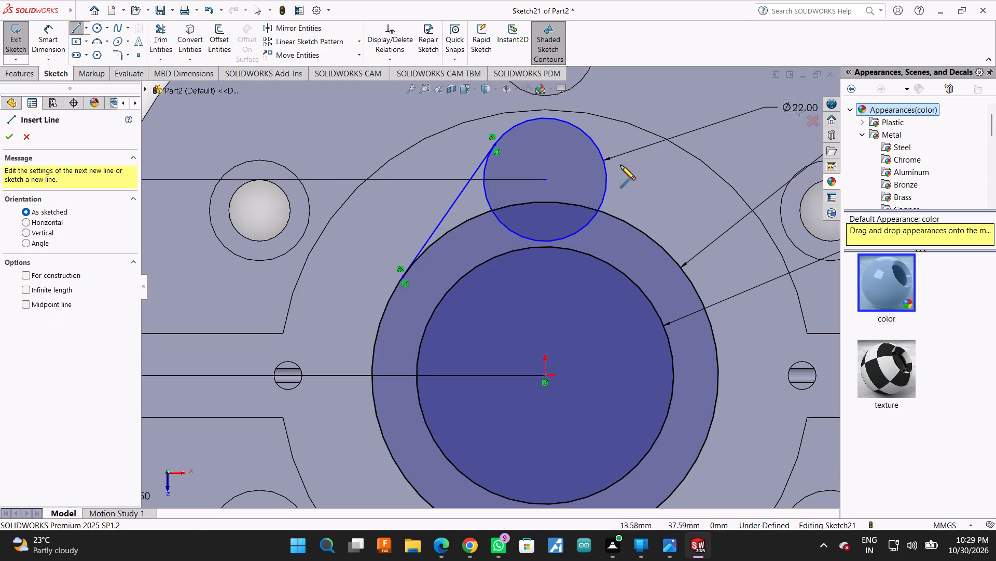
left_click(598, 149)
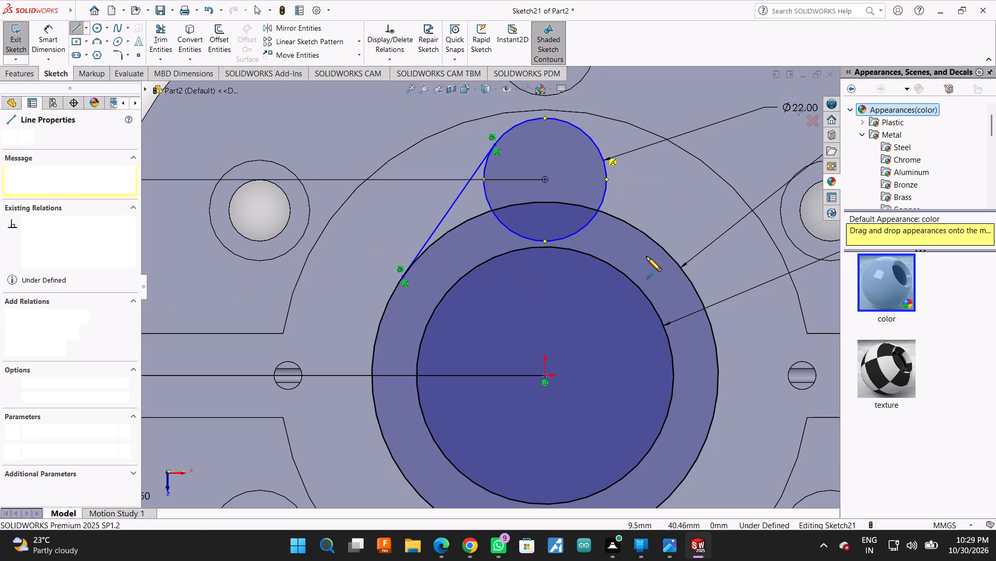
left_click(658, 246)
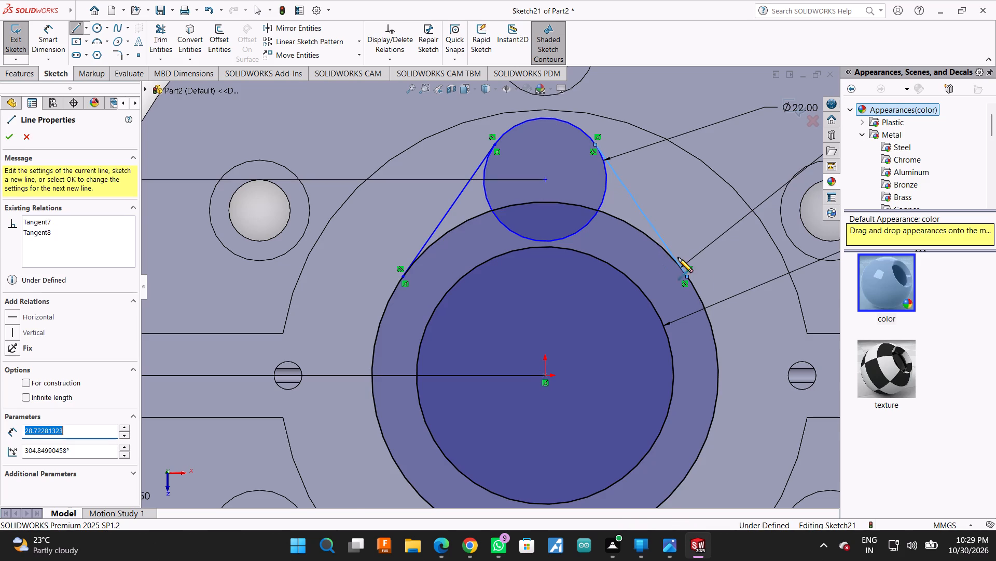
key("Escape")
Draw a line tangent to the lower small circle and the 62 mm circle on their left side.
scroll(661, 318, "up", 3)
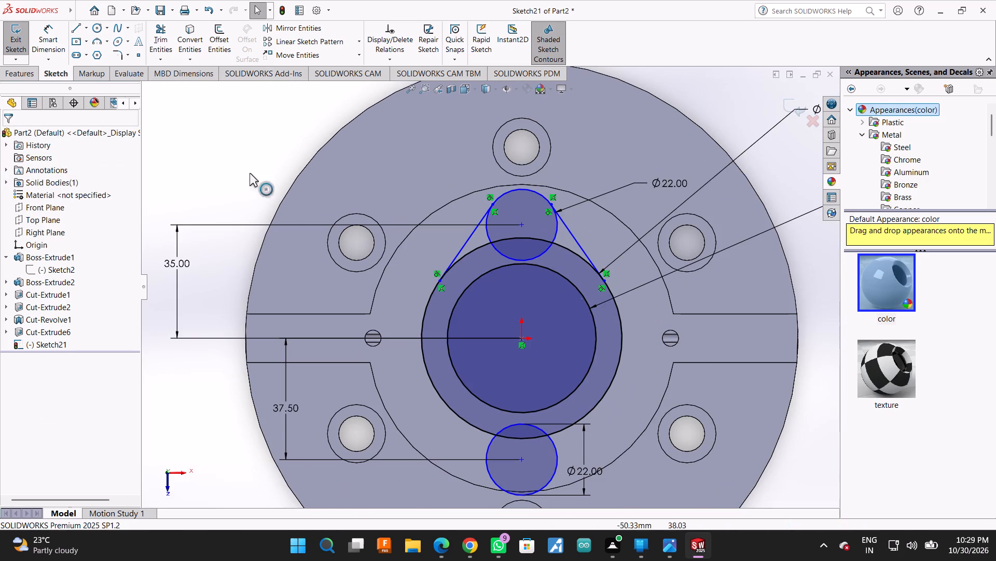
left_click(74, 24)
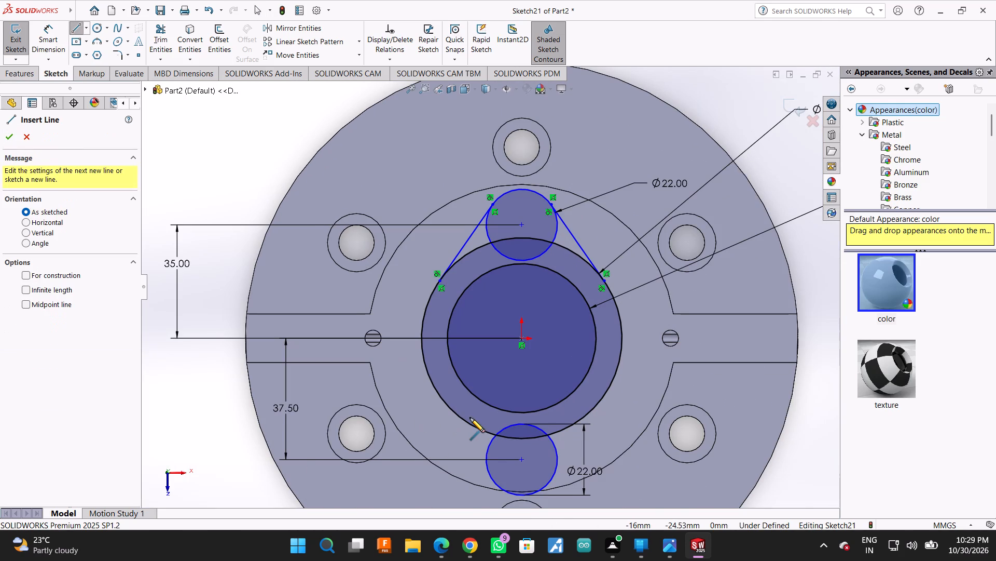
scroll(470, 418, "down", 3)
left_click(504, 485)
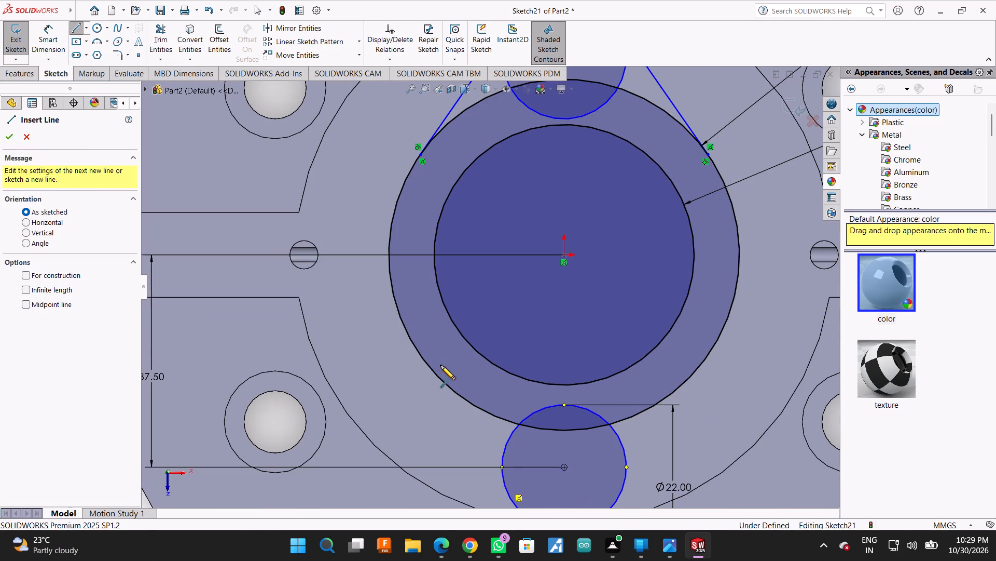
left_click(411, 343)
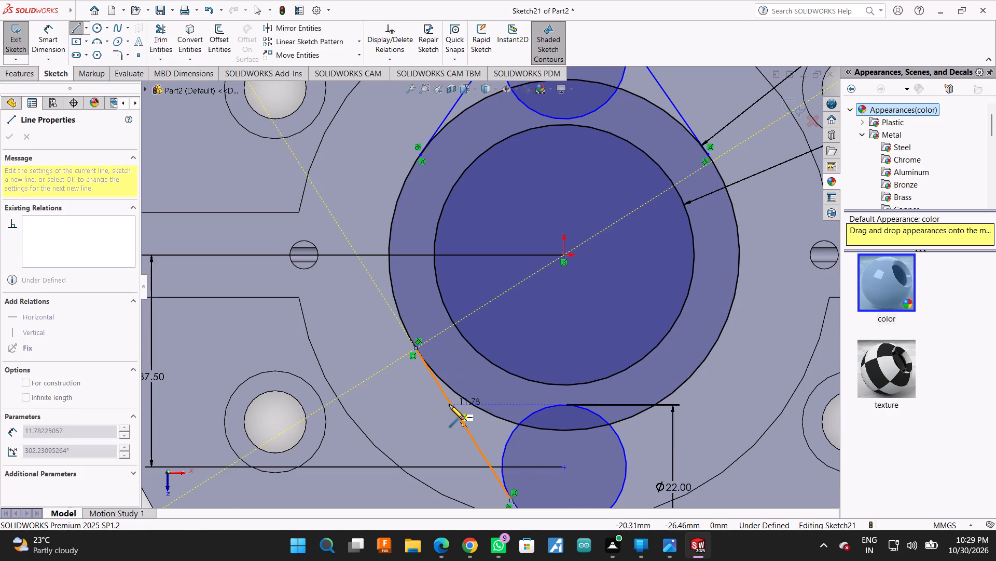
scroll(449, 405, "up", 1)
key("Escape")
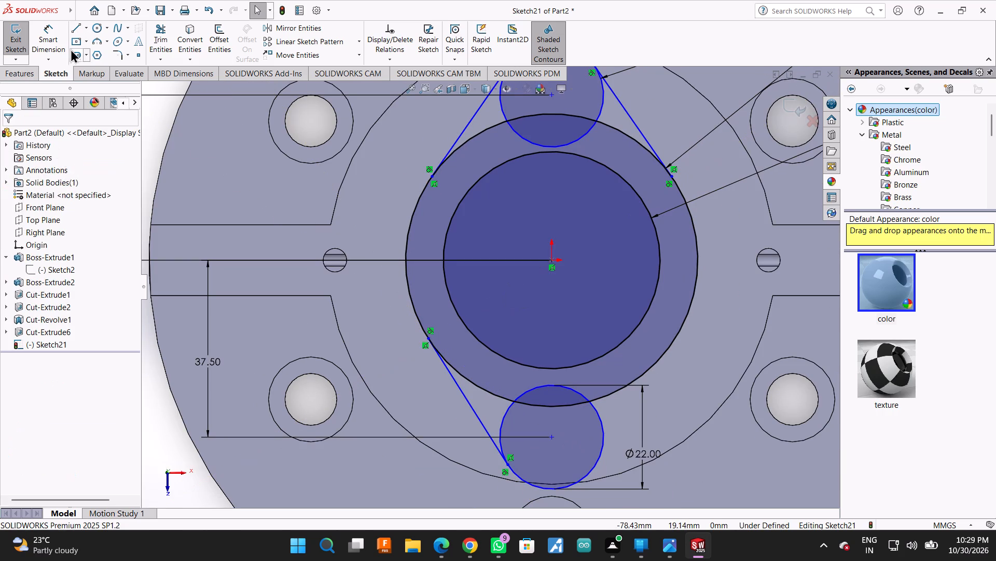
Draw a line tangent to the lower small circle and the 62 mm circle on their right side.
left_click(71, 23)
scroll(485, 371, "down", 2)
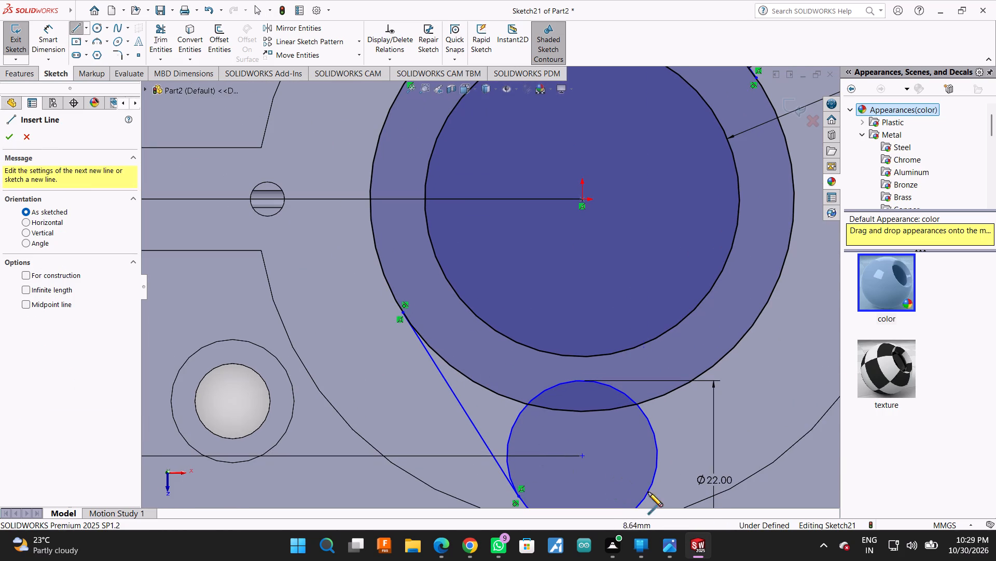
left_click(650, 493)
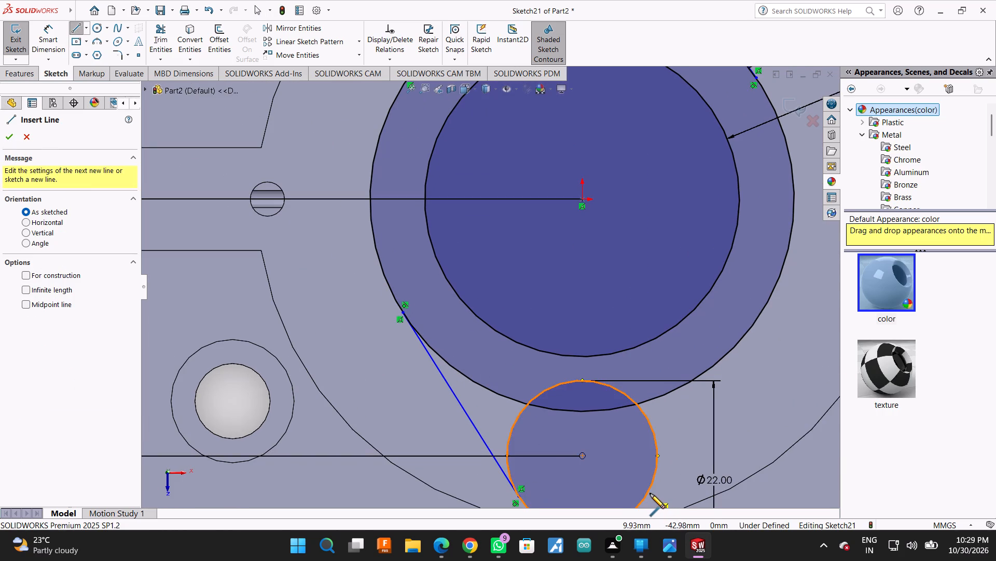
left_click(753, 326)
key("Escape")
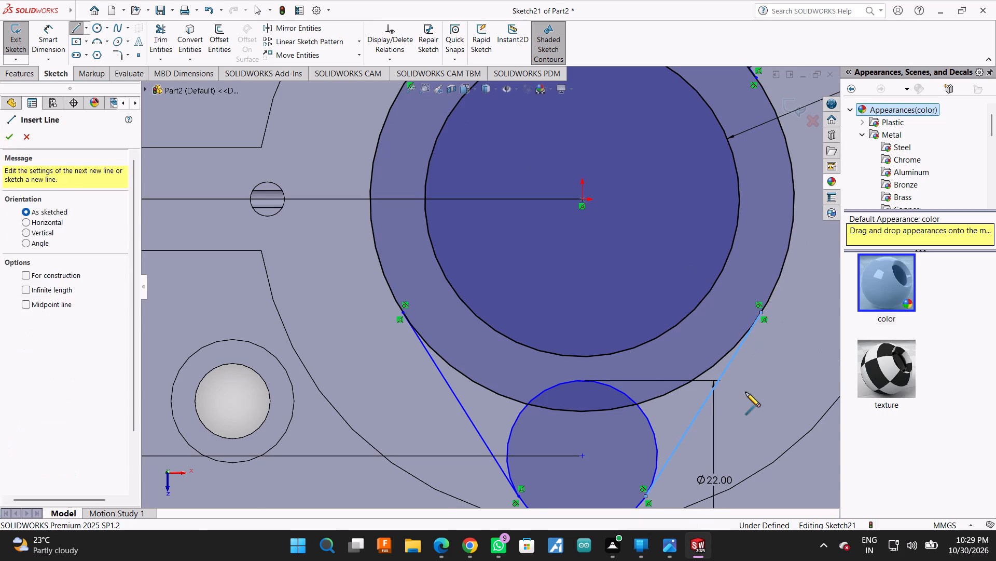
Trim the lower small circle's inner arc and the 62 mm circle's arc between the two lower tangent lines.
scroll(745, 392, "up", 2)
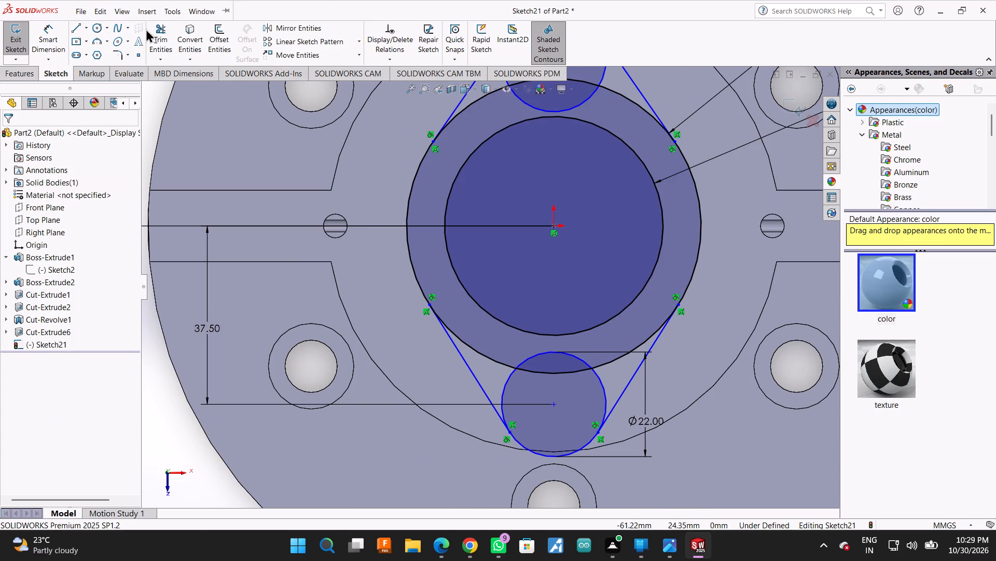
left_click(158, 28)
scroll(576, 375, "down", 2)
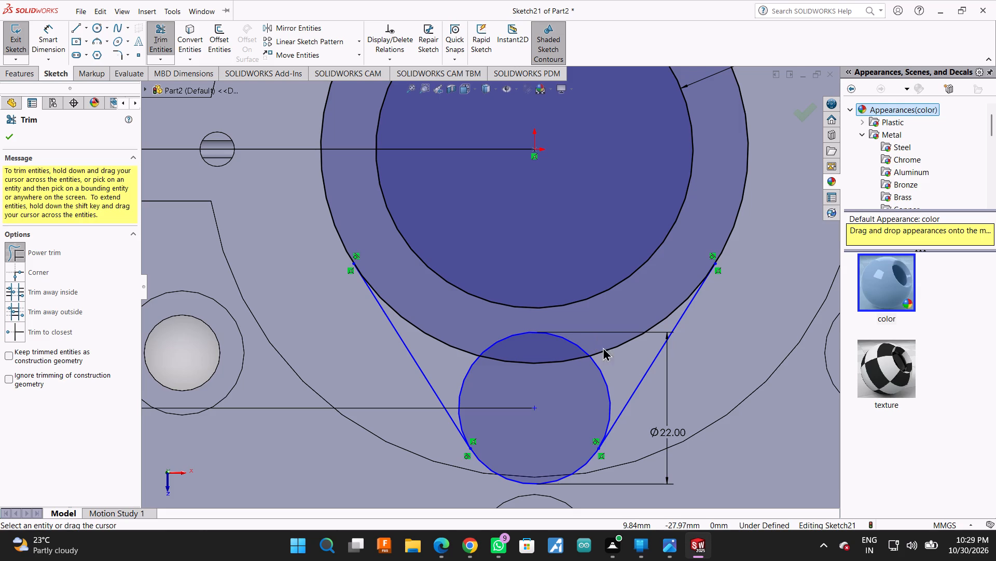
left_click_drag(608, 363, 589, 375)
left_click_drag(581, 324, 564, 336)
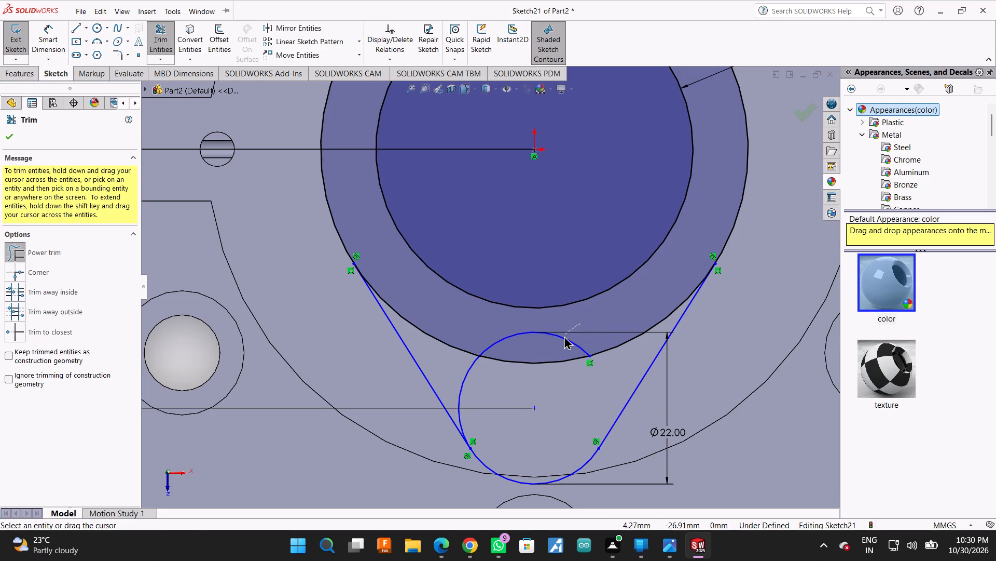
left_click_drag(564, 336, 551, 347)
left_click_drag(451, 370, 480, 385)
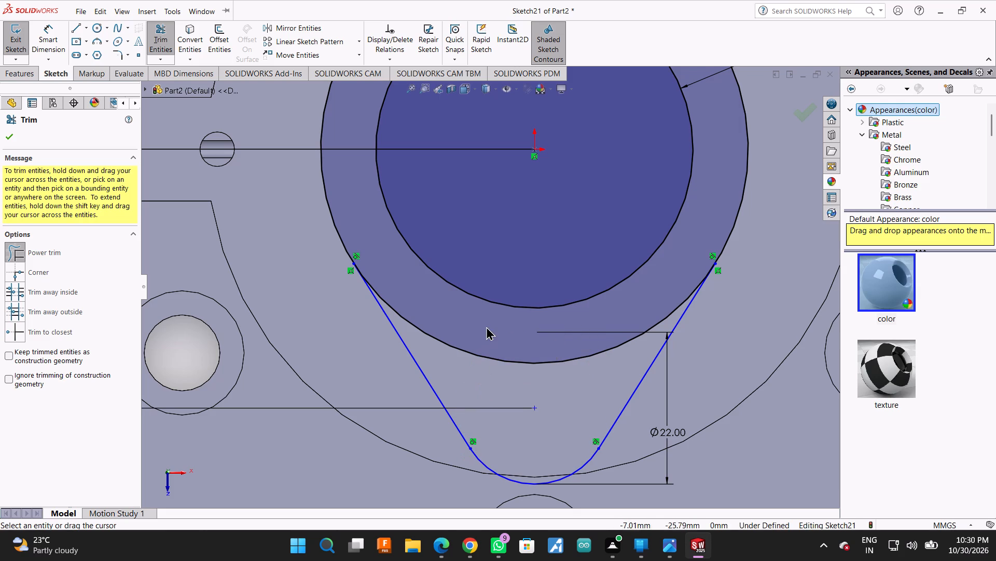
left_click_drag(486, 326, 511, 362)
left_click_drag(511, 340, 540, 381)
Trim the upper small circle's inner arc and the 62 mm circle's arc between the two upper tangent lines.
scroll(540, 381, "up", 1)
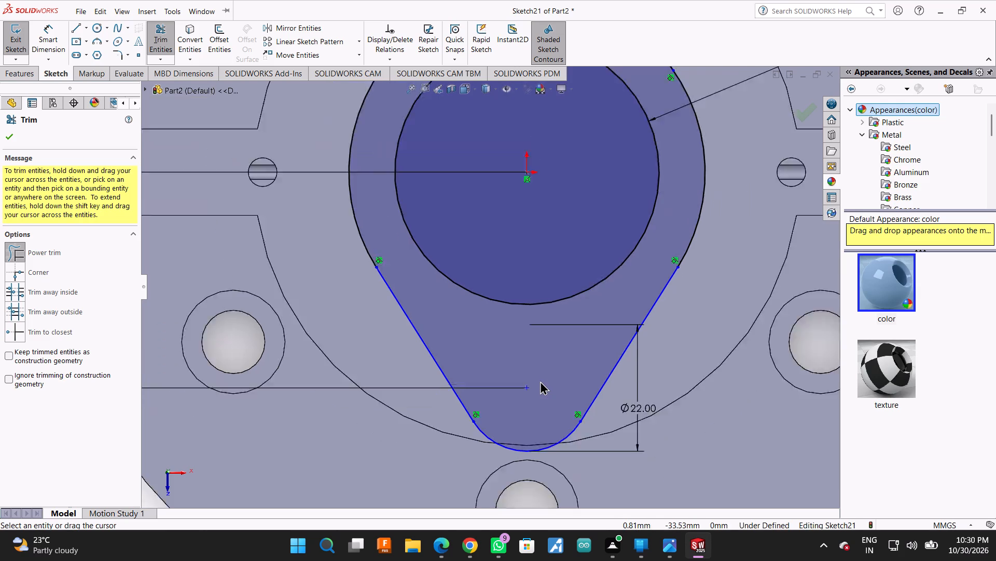
scroll(540, 381, "up", 5)
scroll(545, 246, "down", 5)
left_click_drag(473, 133, 473, 134)
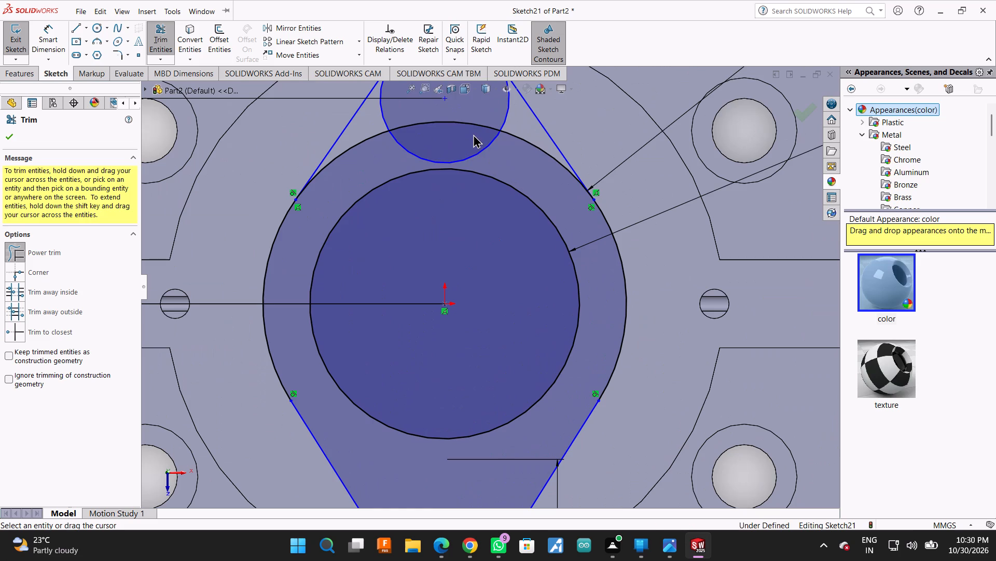
left_click_drag(473, 134, 481, 164)
left_click_drag(520, 127, 518, 168)
left_click_drag(488, 112, 491, 112)
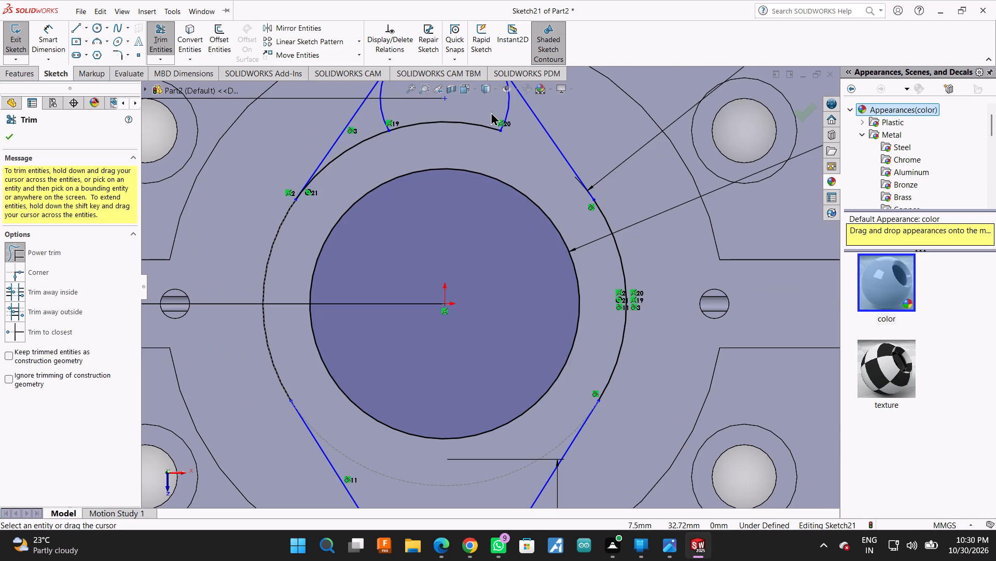
left_click_drag(491, 112, 510, 136)
left_click_drag(426, 112, 378, 135)
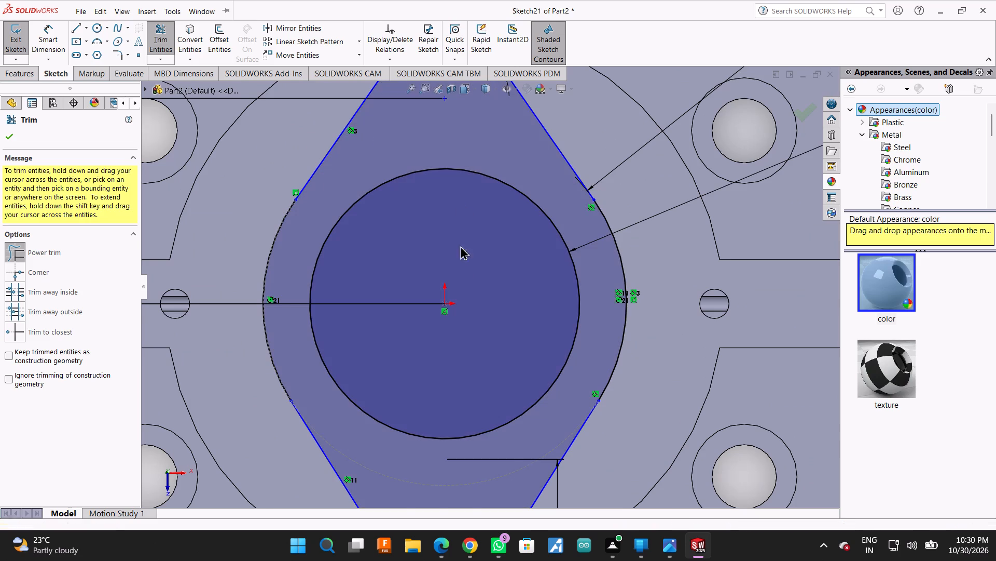
scroll(460, 262, "up", 3)
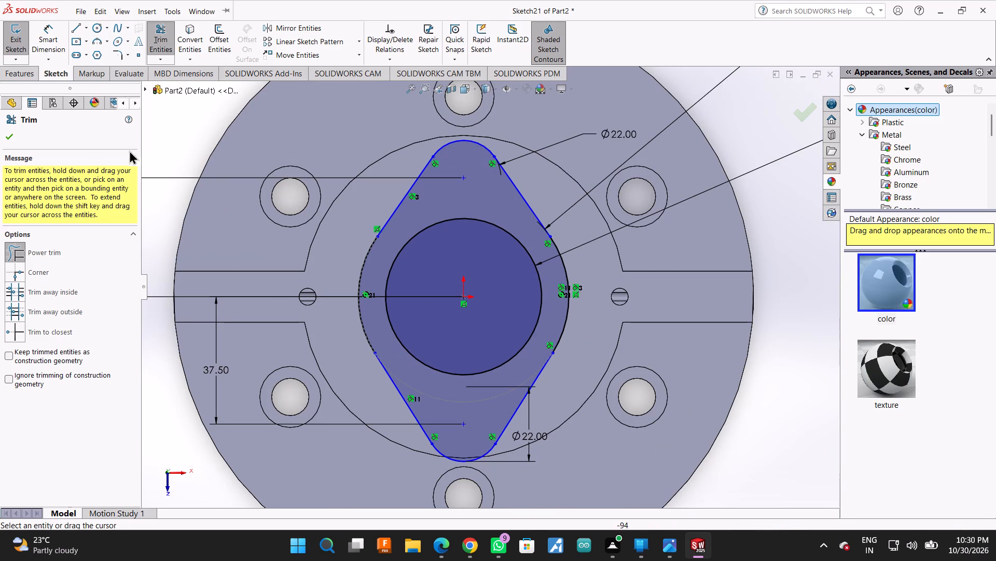
left_click(16, 136)
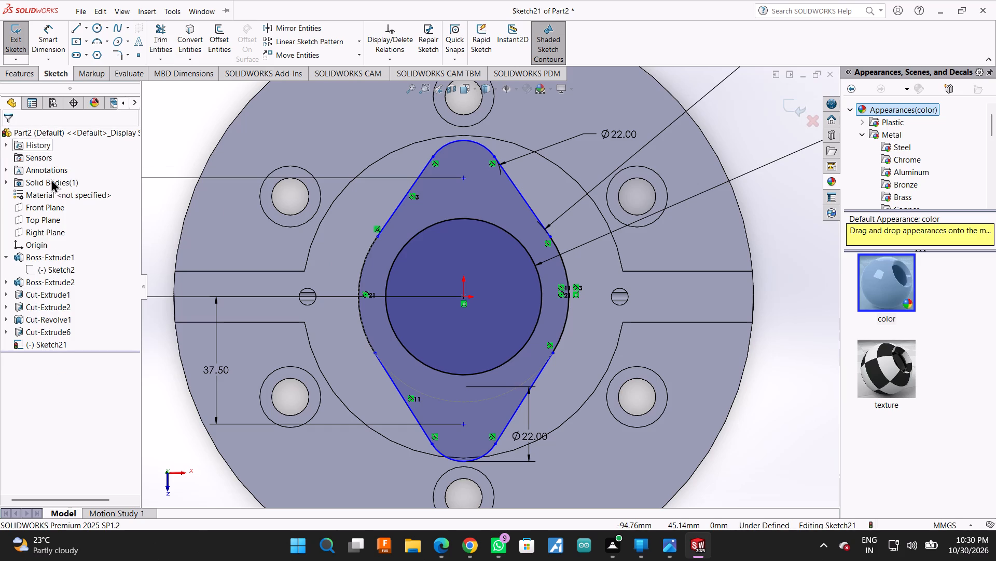
Extrude the lobed profile around the 46 mm circle as a blind boss with a depth of 78-23-18 mm, merging the result.
left_click(8, 75)
left_click(20, 31)
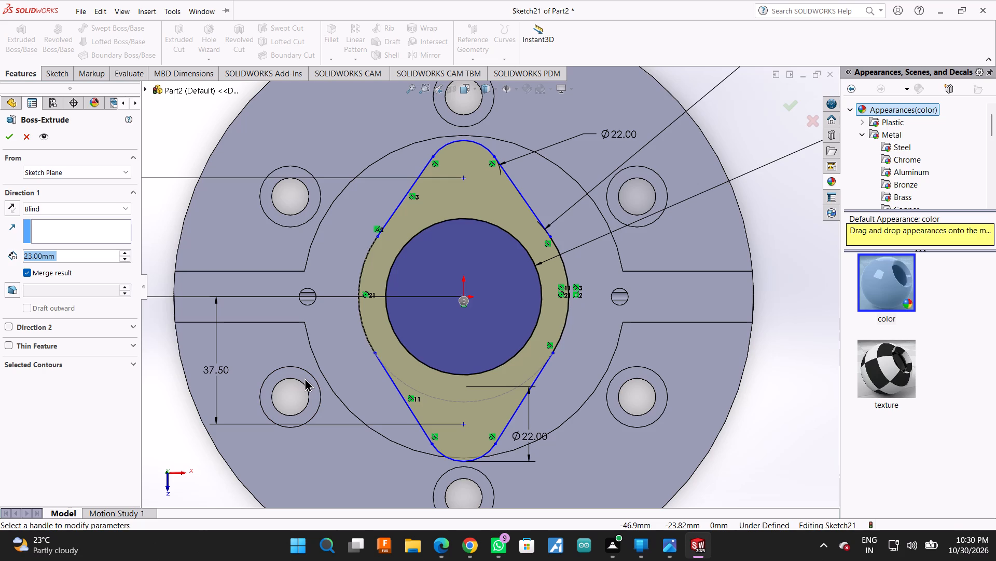
key("7")
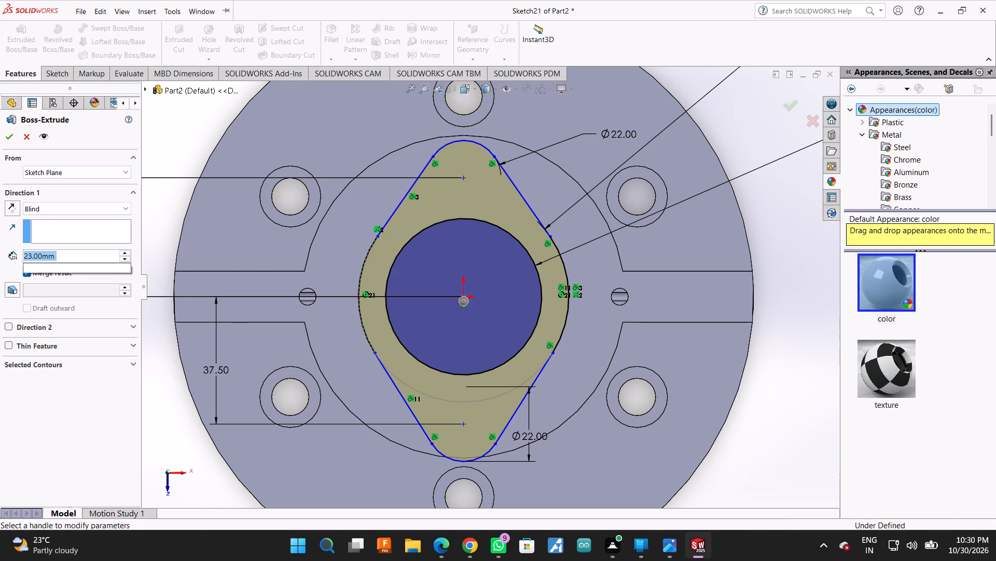
key("8")
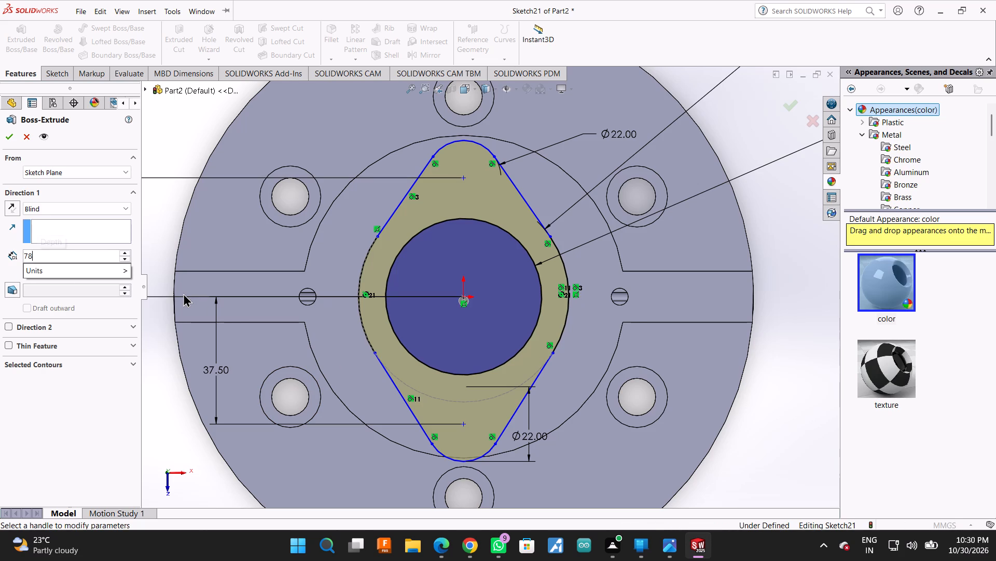
key("minus")
type("23-18")
key("Return")
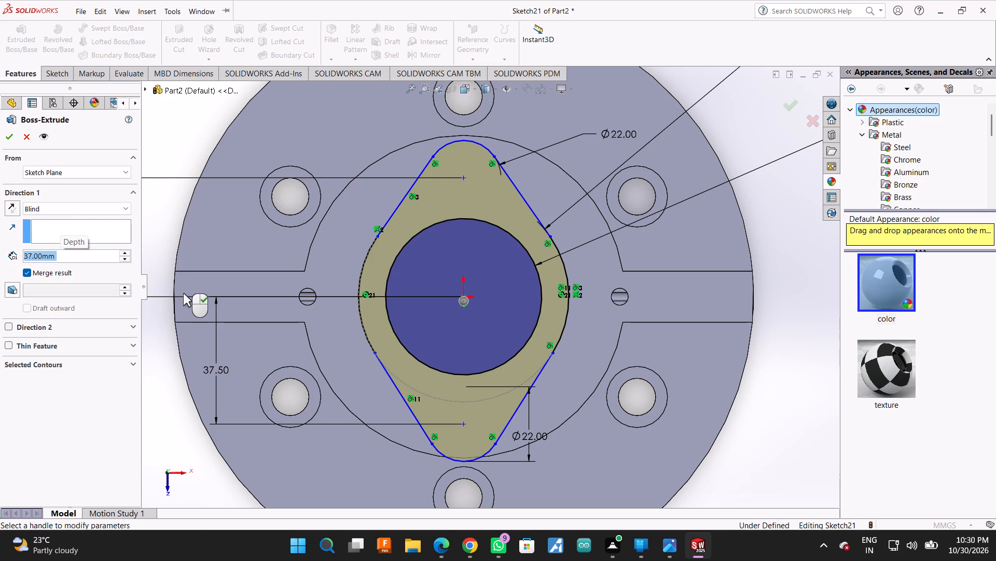
left_click(9, 133)
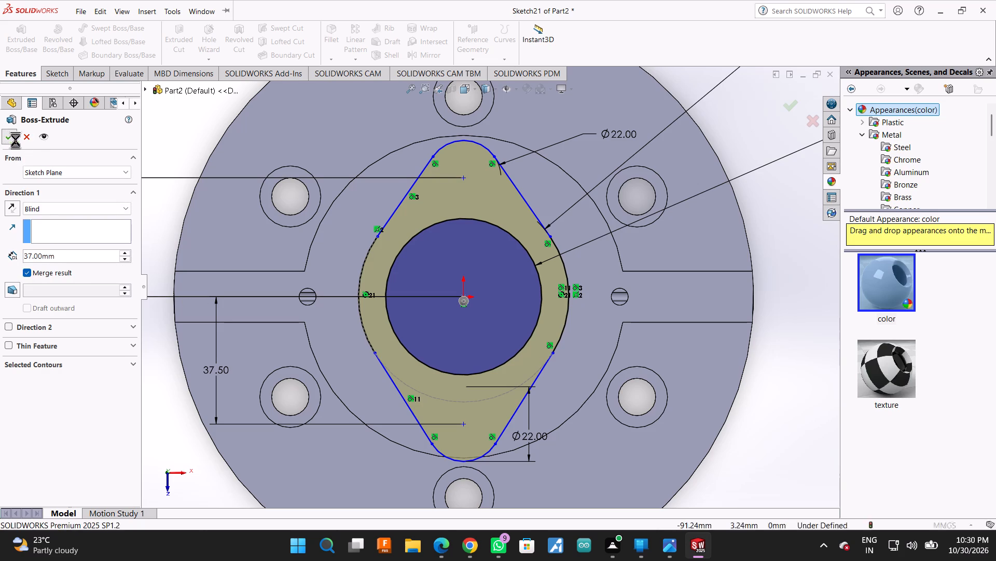
Examine the extruded two-lobed boss on the flange from several angles and close up.
scroll(308, 291, "up", 2)
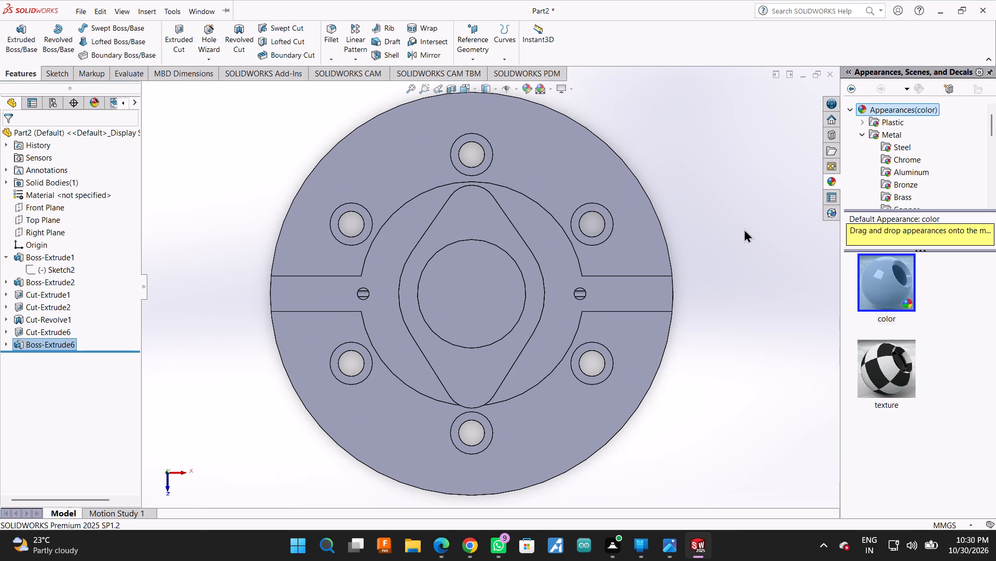
left_click(481, 231)
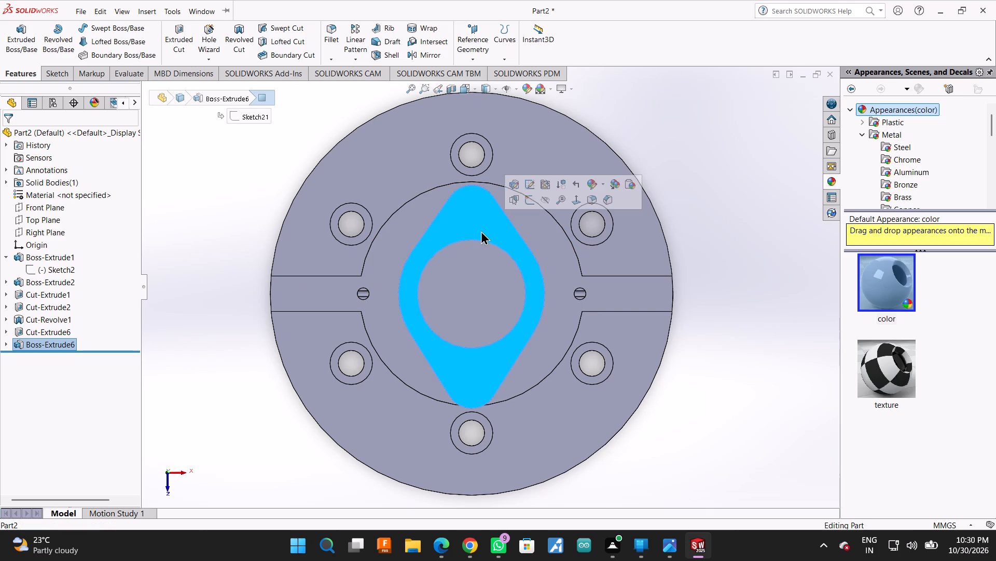
left_click(734, 258)
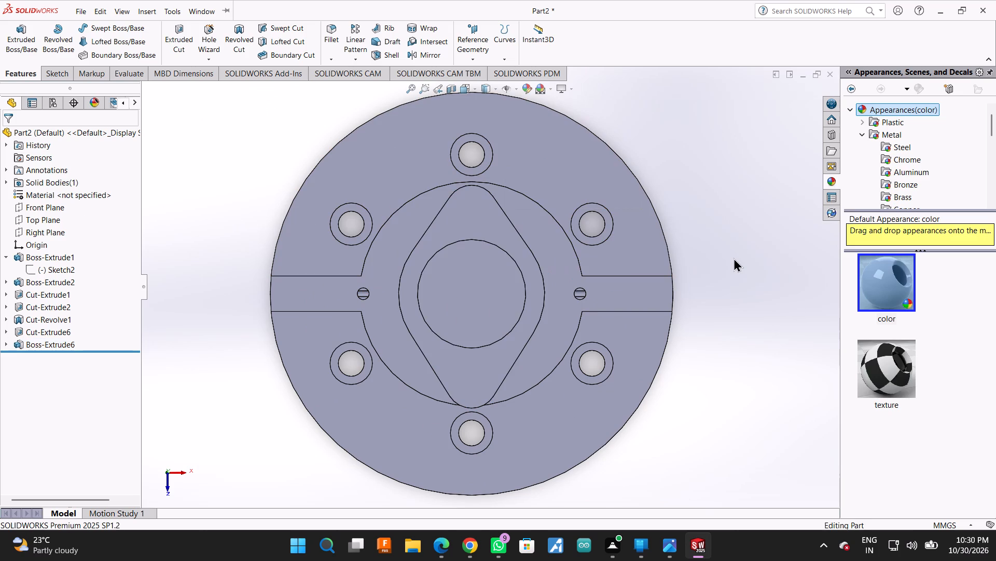
left_click(466, 224)
left_click(715, 178)
scroll(715, 178, "up", 1)
right_click(715, 178)
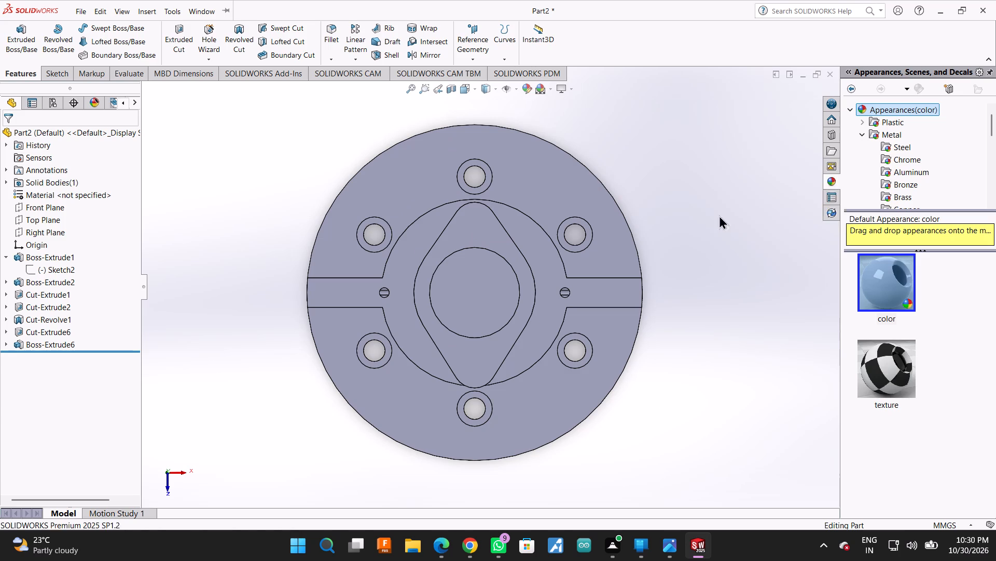
left_click(748, 231)
left_click_drag(706, 266, 683, 187)
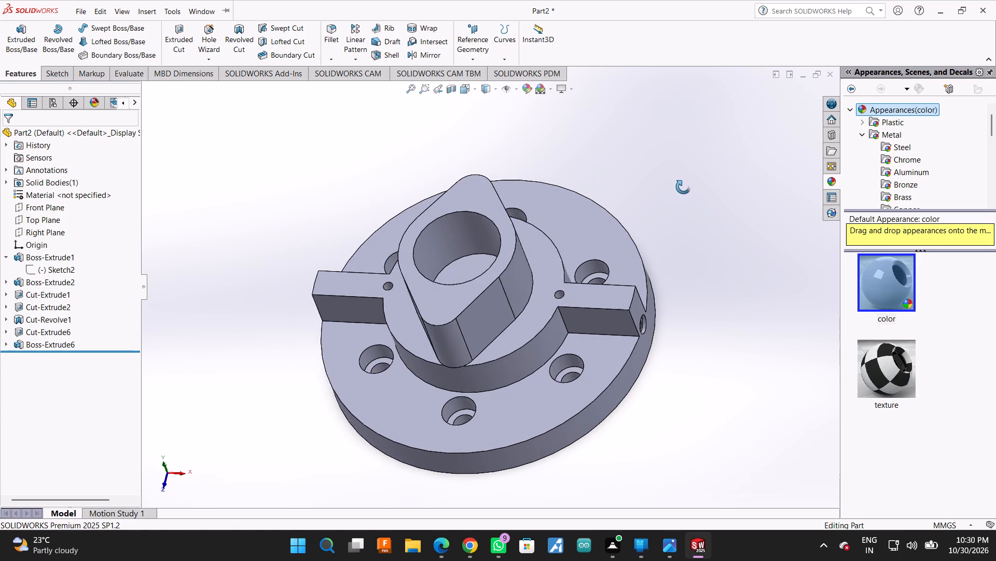
left_click_drag(683, 187, 709, 150)
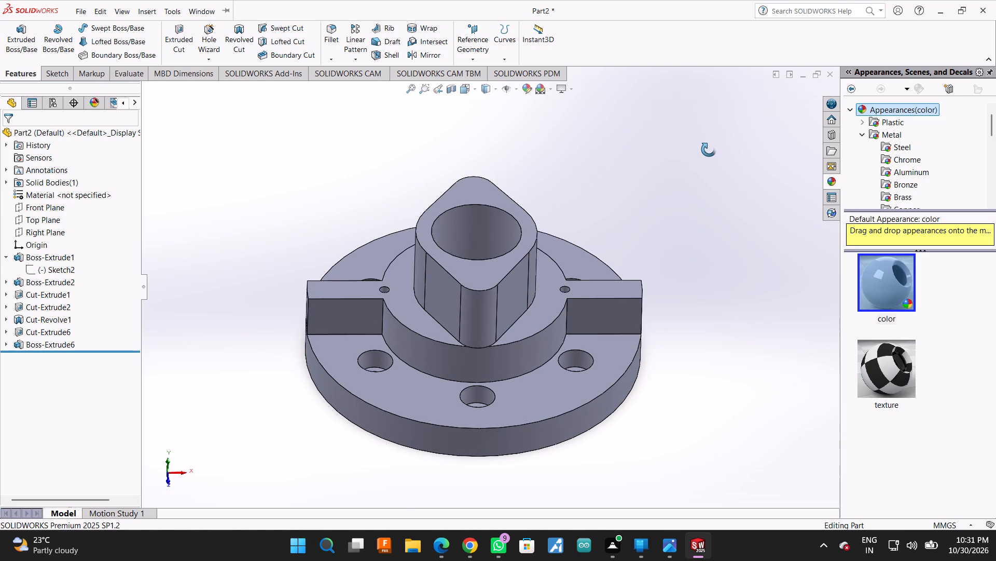
left_click_drag(676, 233, 592, 348)
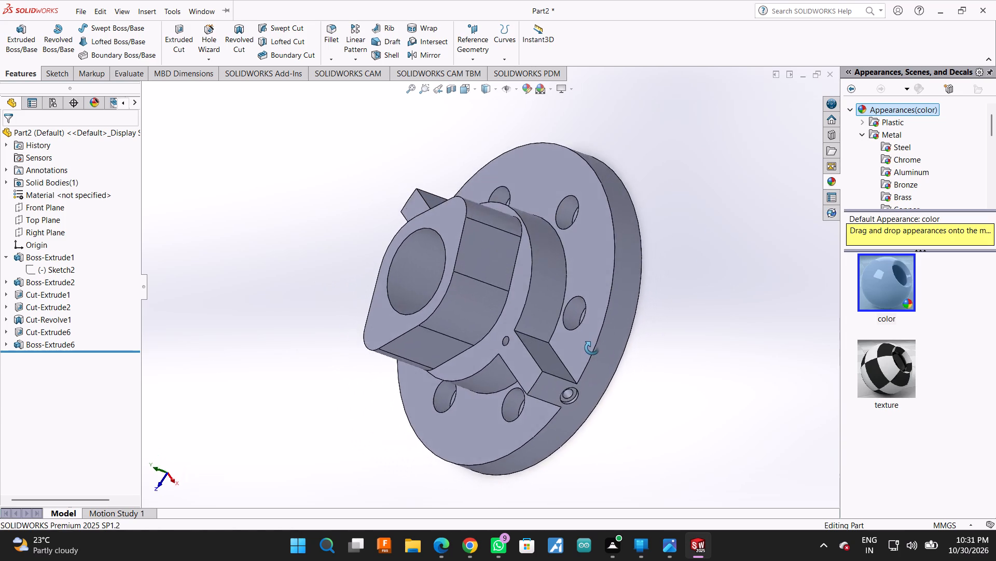
left_click_drag(592, 348, 690, 311)
scroll(335, 398, "down", 3)
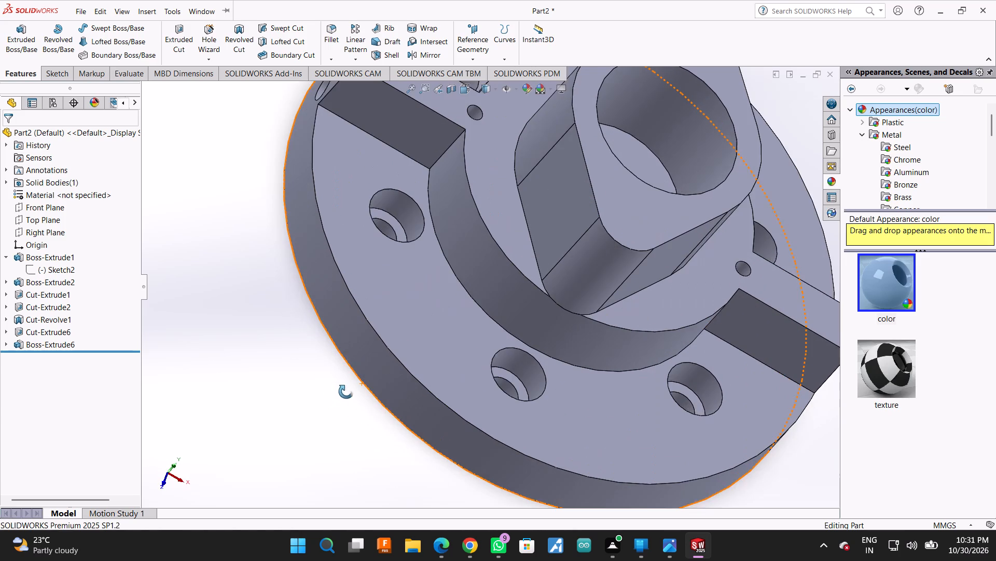
scroll(457, 372, "up", 1)
scroll(521, 339, "down", 1)
left_click_drag(193, 376, 229, 332)
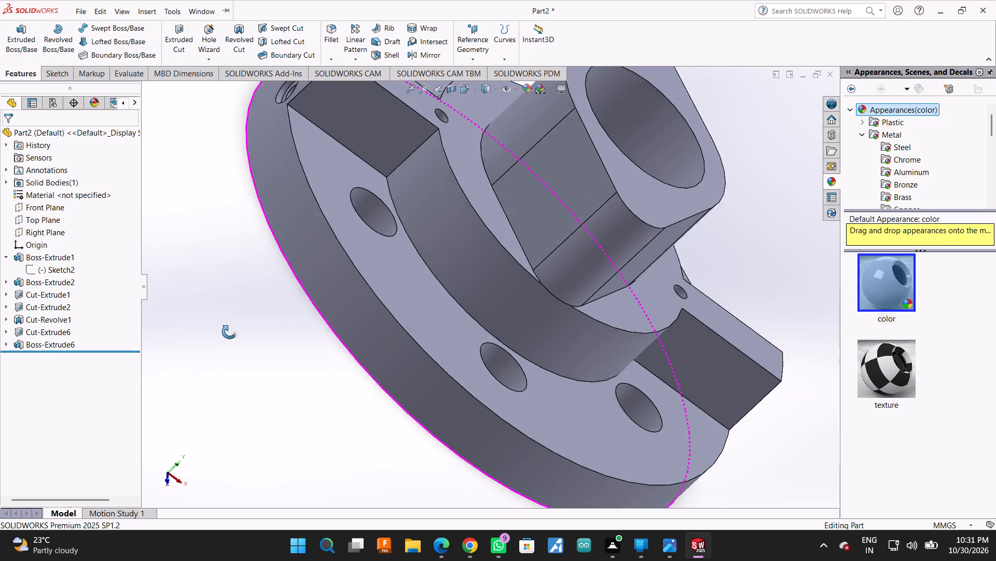
left_click_drag(229, 332, 183, 371)
scroll(183, 371, "up", 2)
scroll(260, 287, "up", 4)
left_click_drag(649, 181, 618, 210)
Undo the boss extrusion of the lobed profile.
key("ctrl+z")
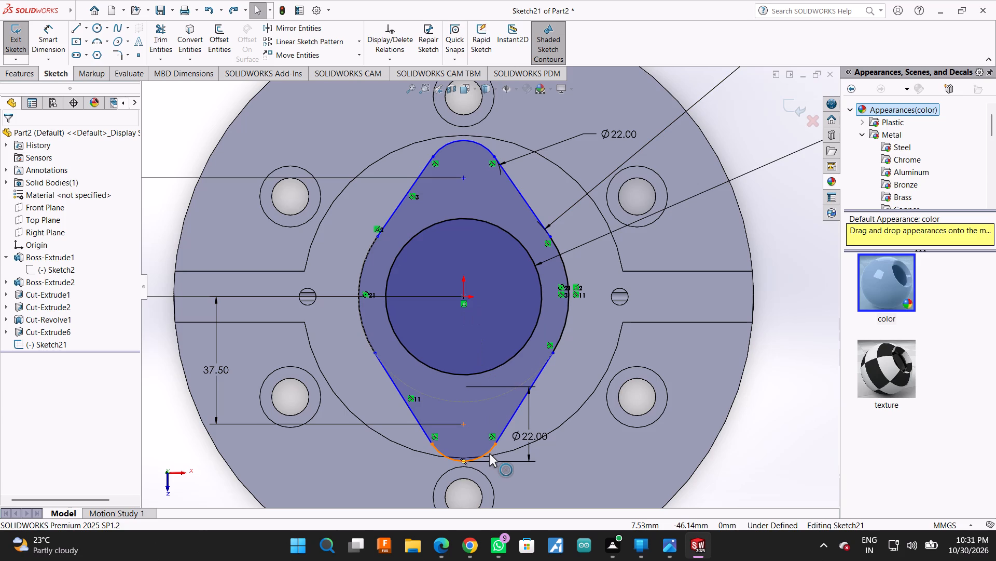
Examine the lobed profile sketch, checking its outline, the 46 mm circle and the upper and lower end arcs.
scroll(489, 453, "up", 3)
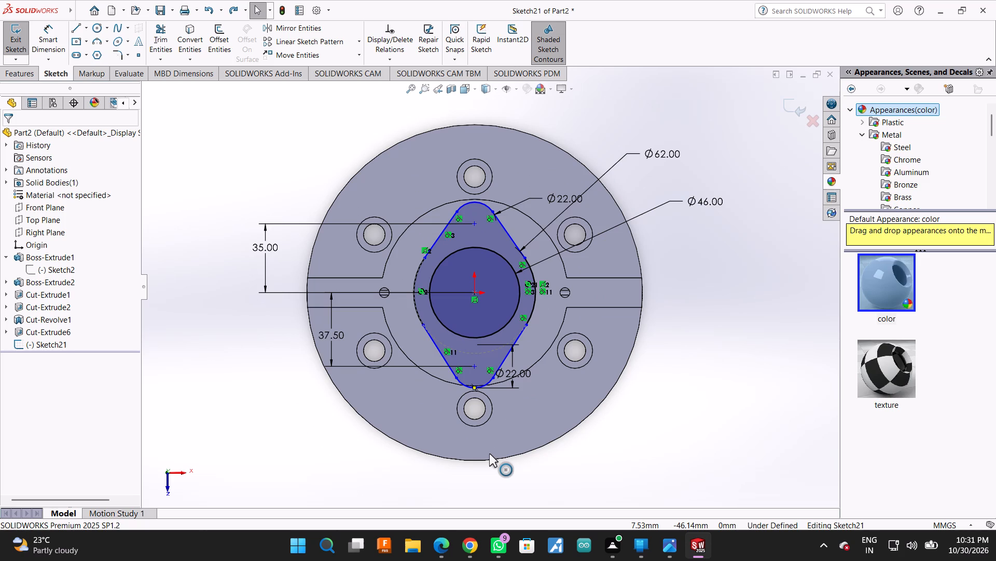
key("Menu")
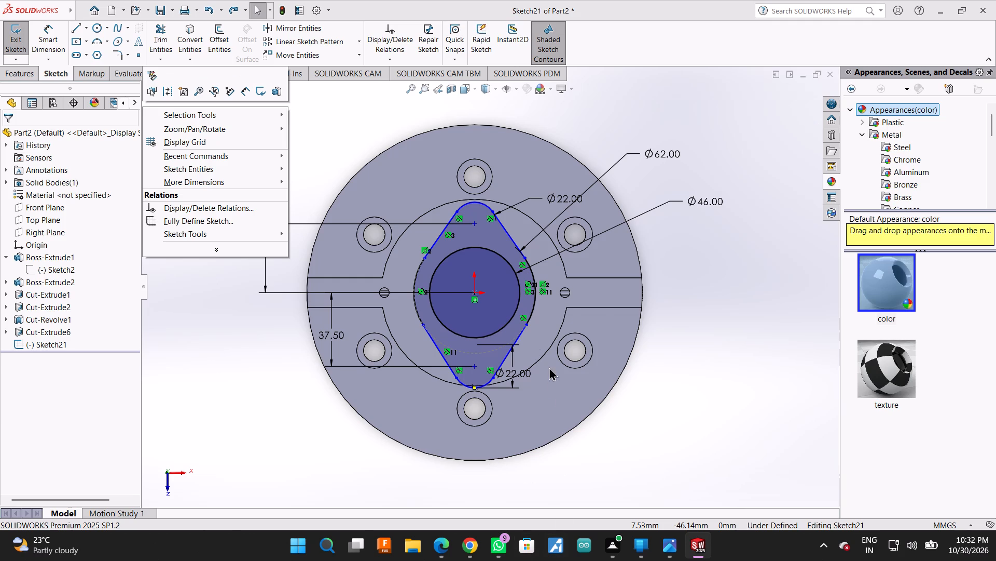
scroll(525, 313, "up", 3)
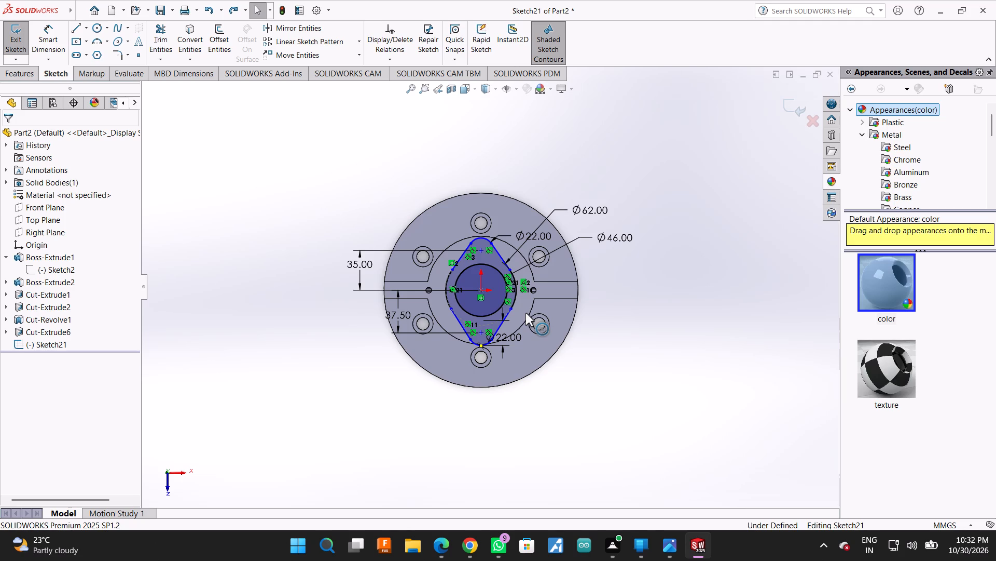
scroll(525, 313, "down", 3)
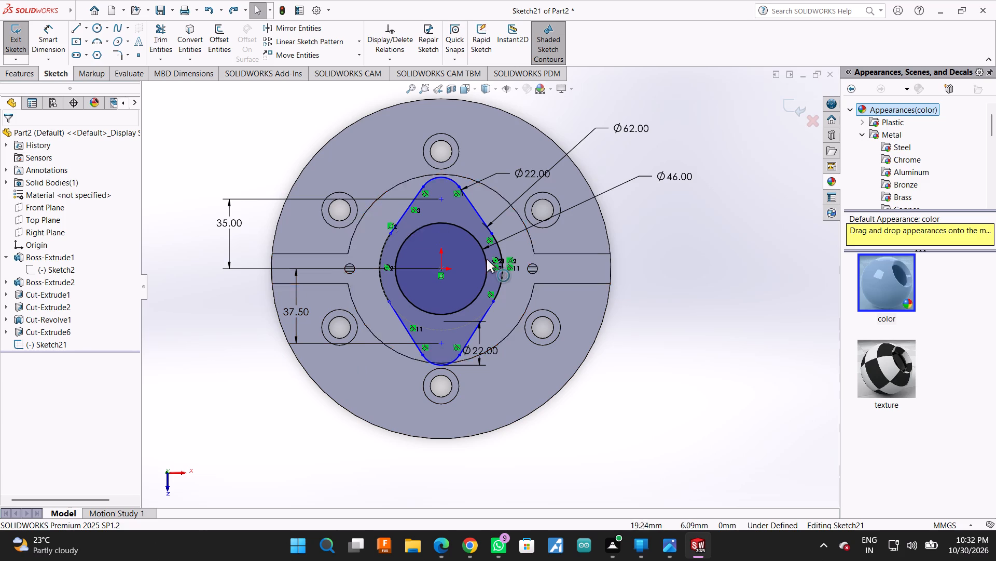
scroll(487, 259, "down", 19)
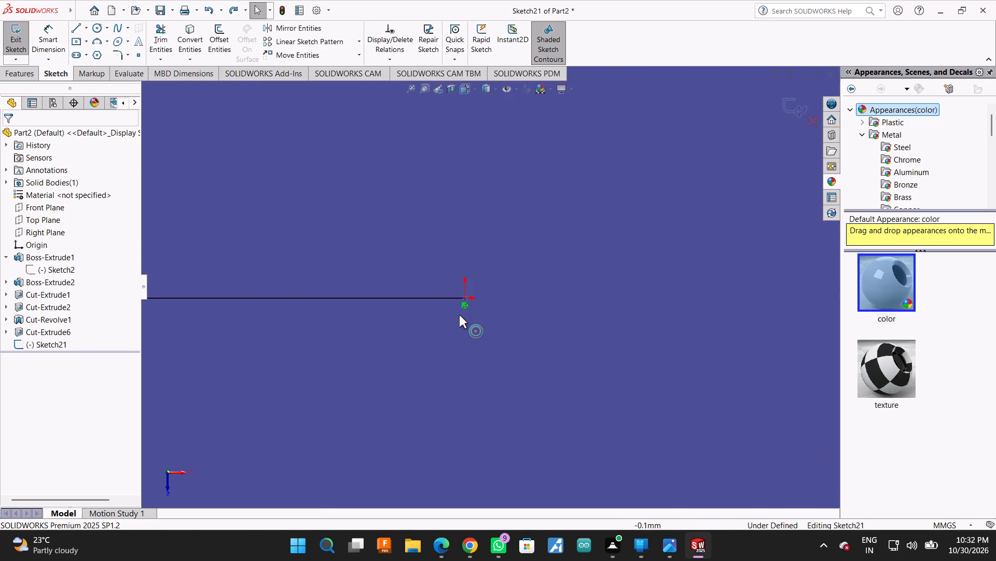
scroll(459, 315, "down", 1)
scroll(460, 314, "up", 14)
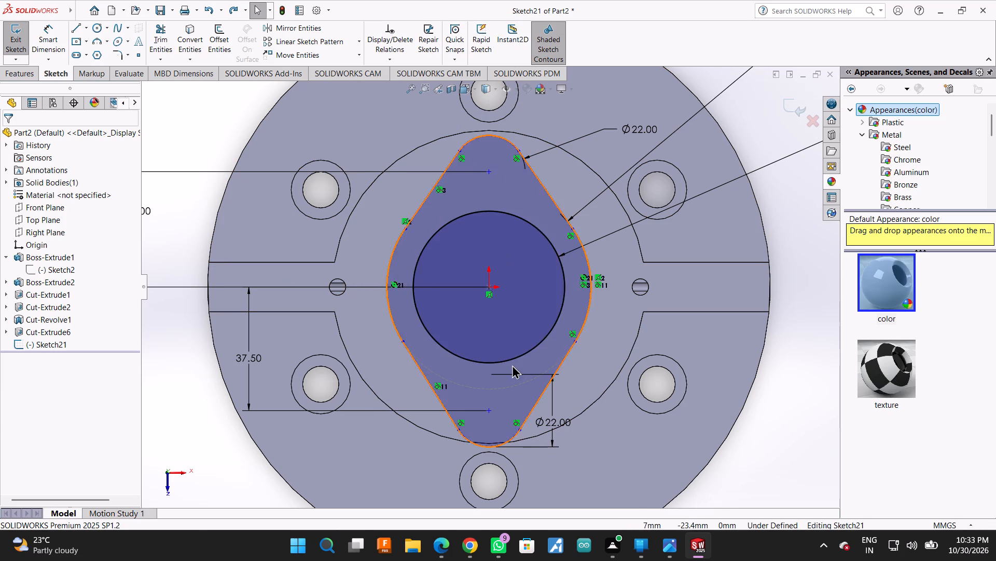
left_click_drag(581, 322, 585, 310)
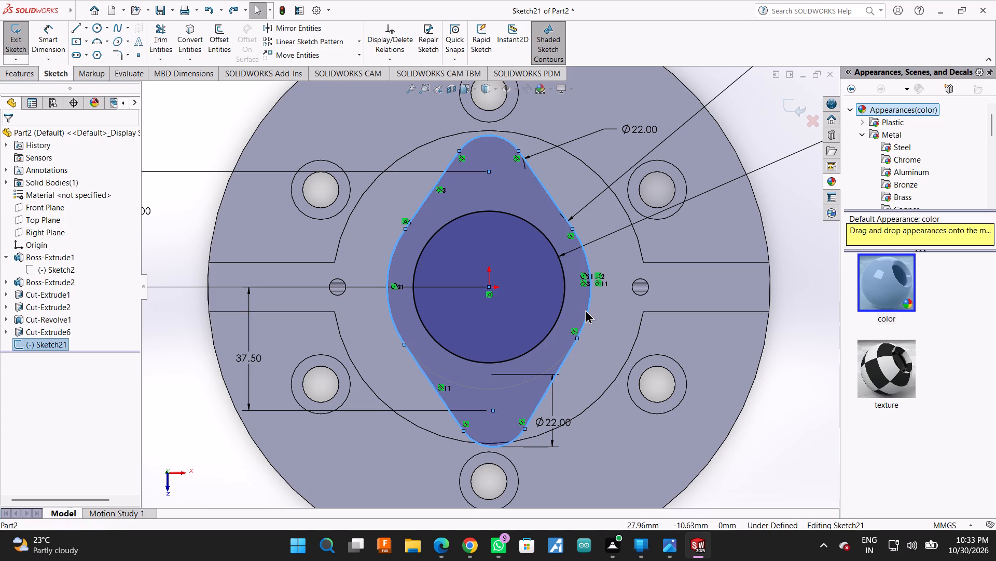
left_click_drag(585, 310, 580, 306)
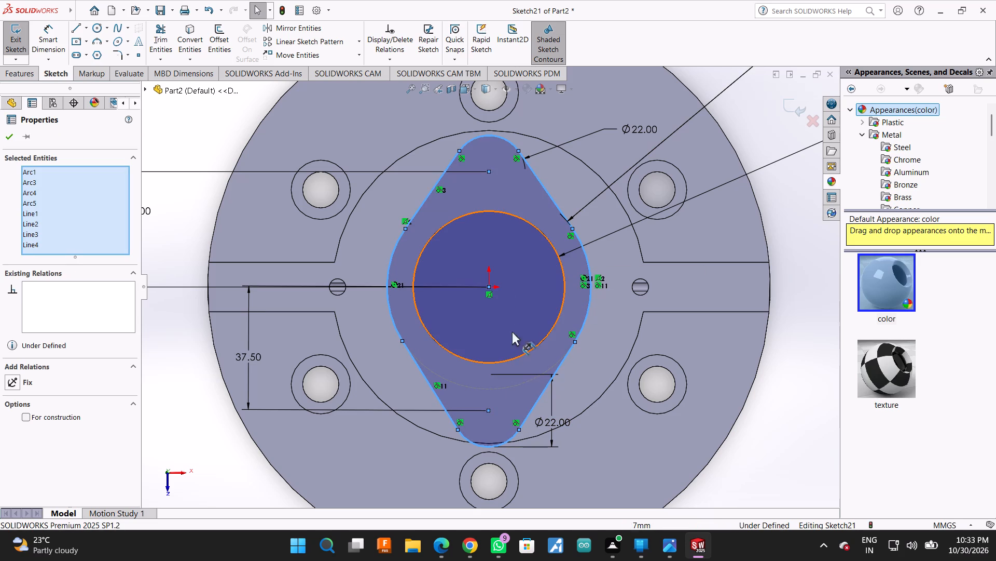
left_click_drag(515, 214, 513, 196)
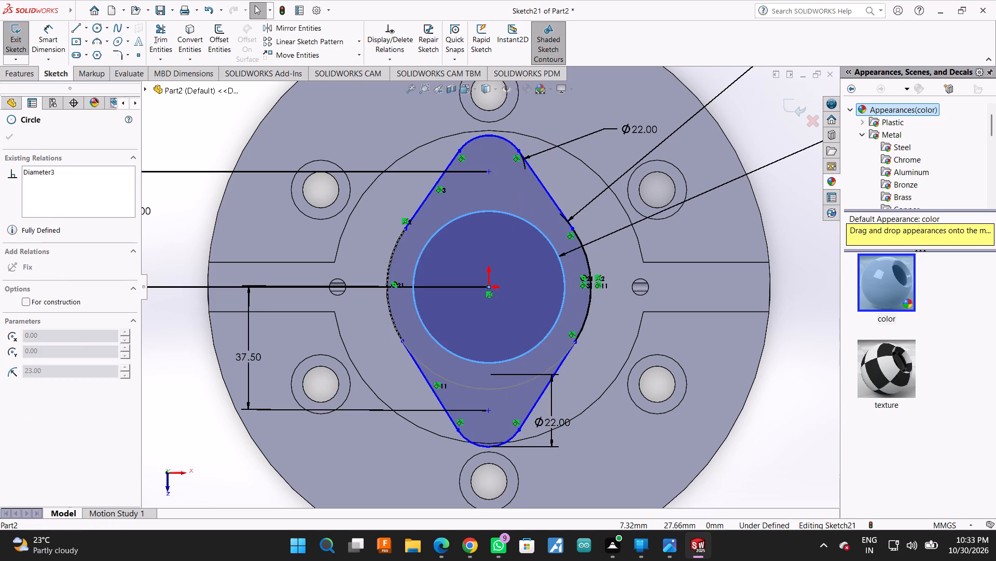
left_click_drag(510, 140, 508, 123)
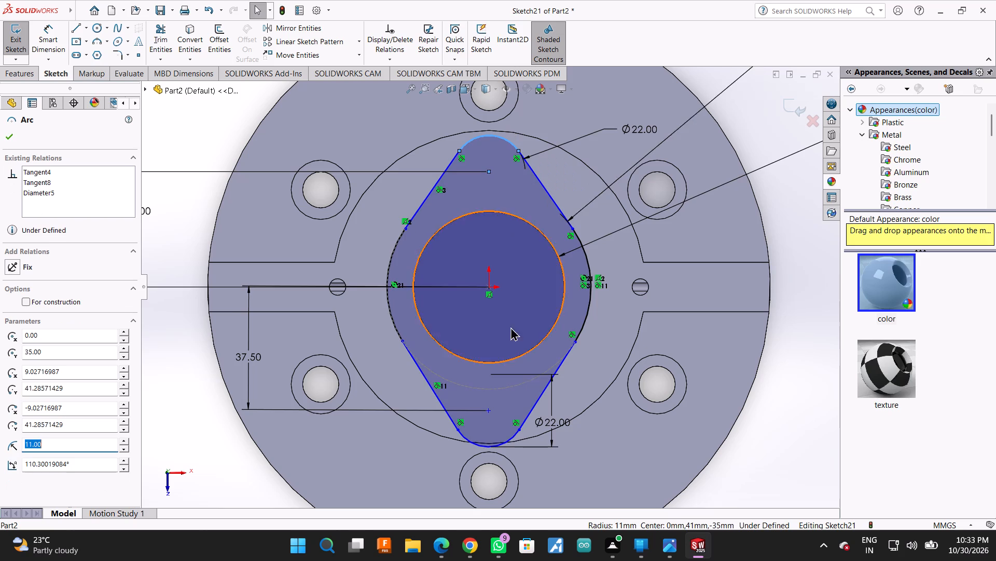
left_click_drag(501, 447, 501, 415)
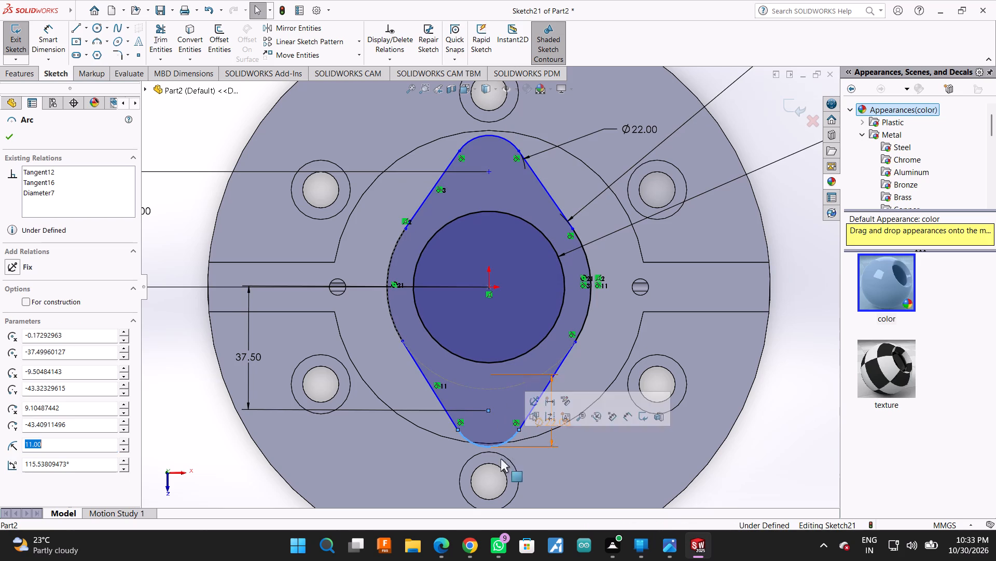
scroll(510, 419, "up", 2)
scroll(519, 365, "down", 2)
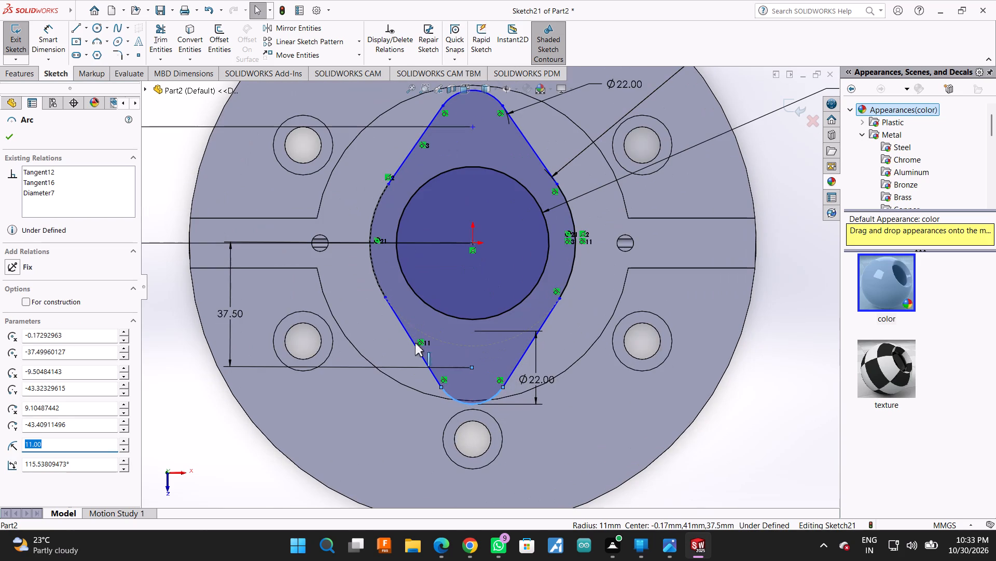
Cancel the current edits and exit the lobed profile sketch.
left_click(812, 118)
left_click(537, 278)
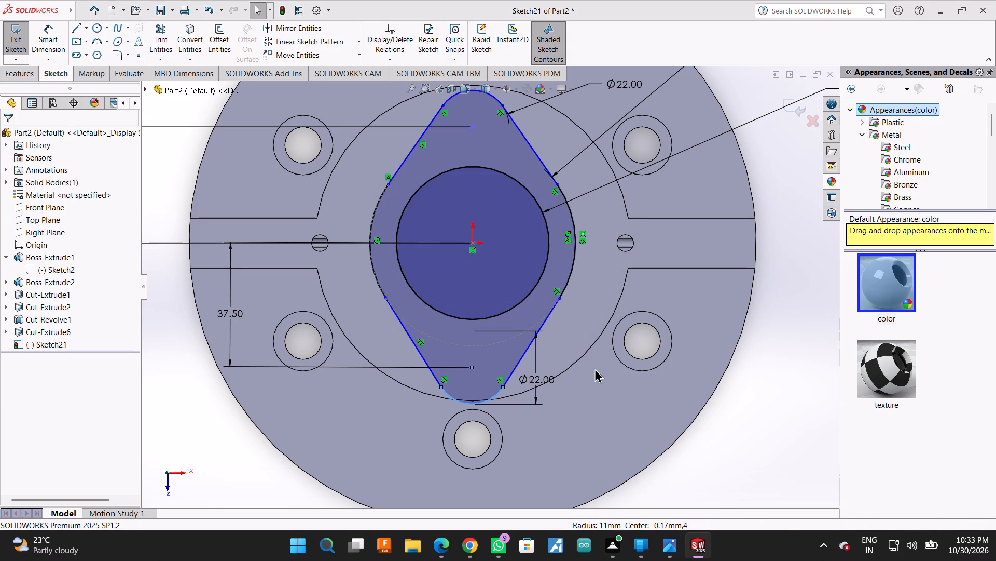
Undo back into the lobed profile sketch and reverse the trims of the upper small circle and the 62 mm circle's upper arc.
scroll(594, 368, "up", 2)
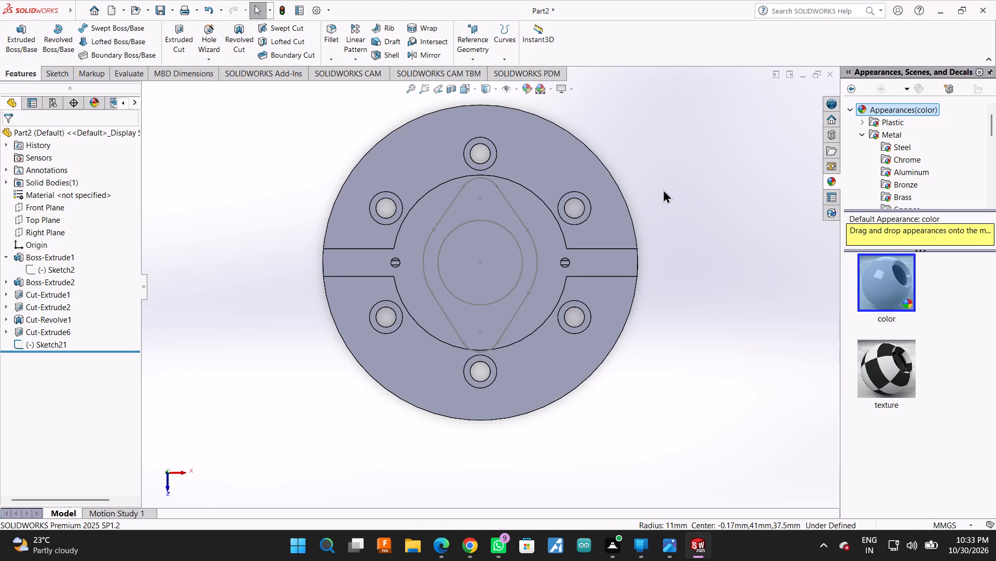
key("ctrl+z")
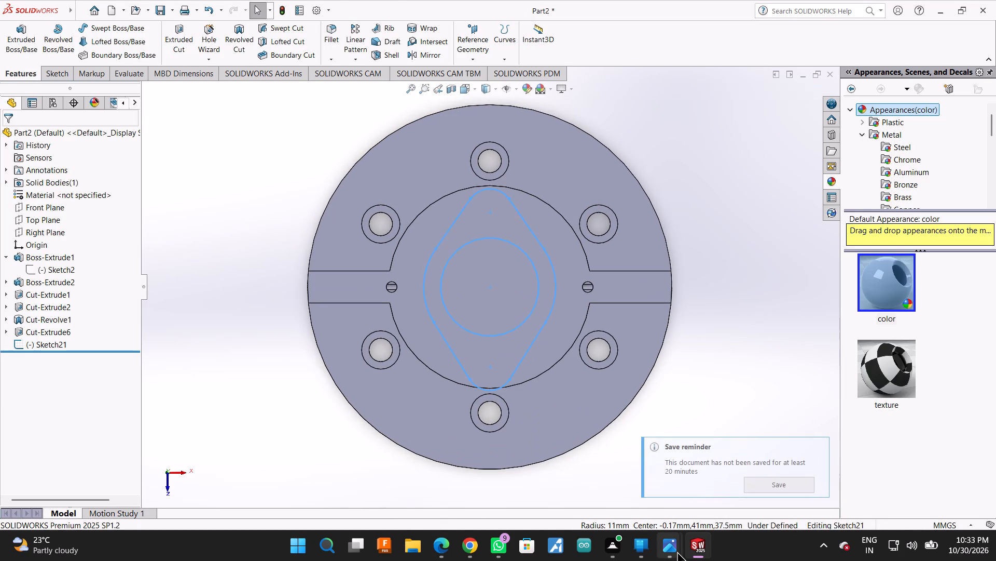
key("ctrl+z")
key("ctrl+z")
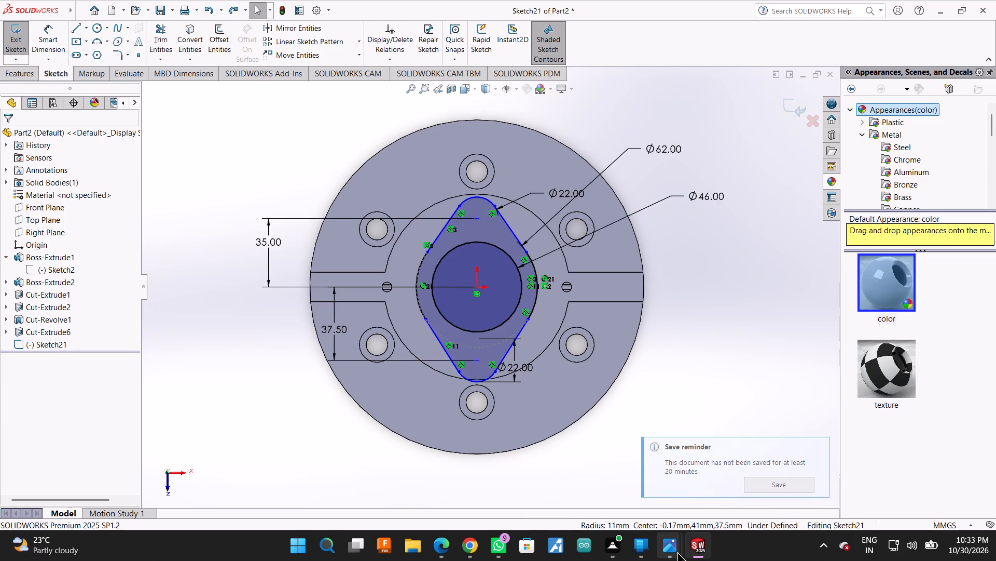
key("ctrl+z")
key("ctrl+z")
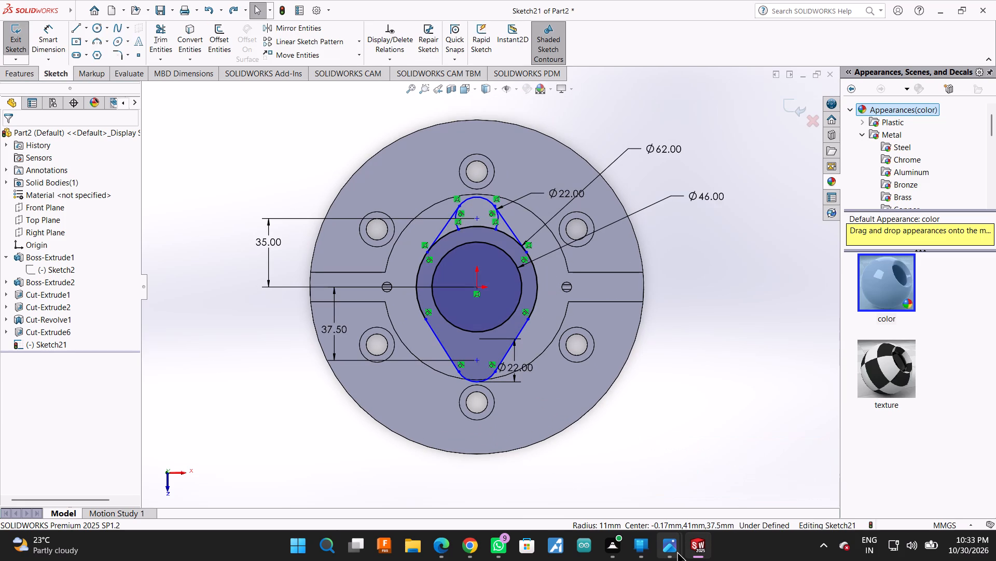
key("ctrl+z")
Trim the upper small circle's inner arc and the 62 mm circle's arc between the two upper tangent lines.
left_click(162, 31)
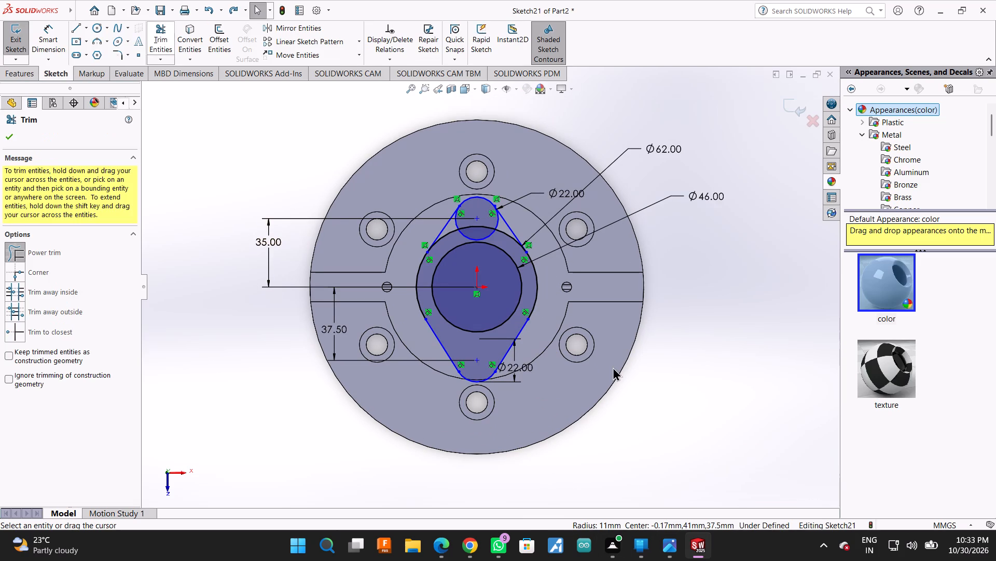
scroll(613, 367, "down", 3)
left_click_drag(367, 97, 395, 131)
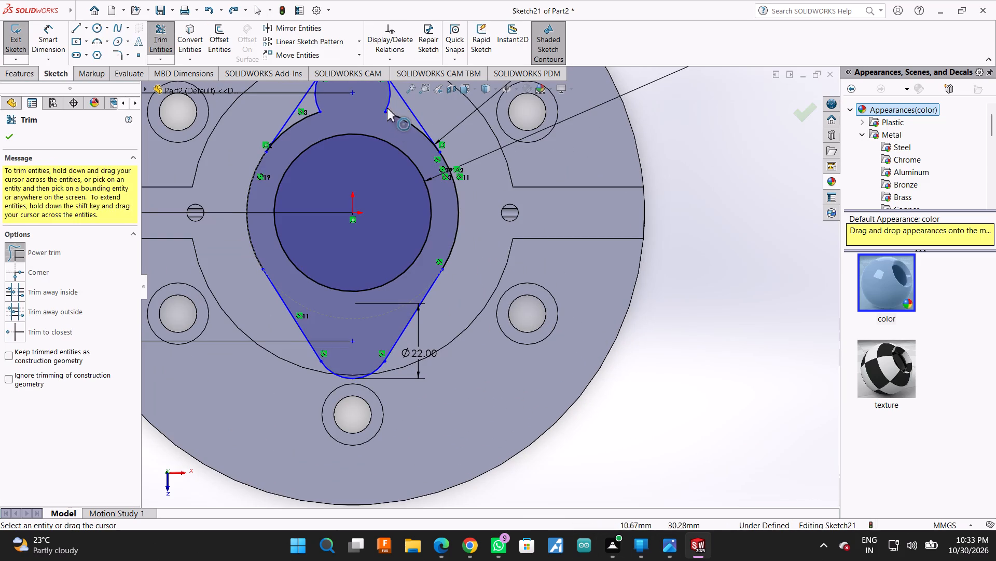
left_click_drag(349, 103, 314, 100)
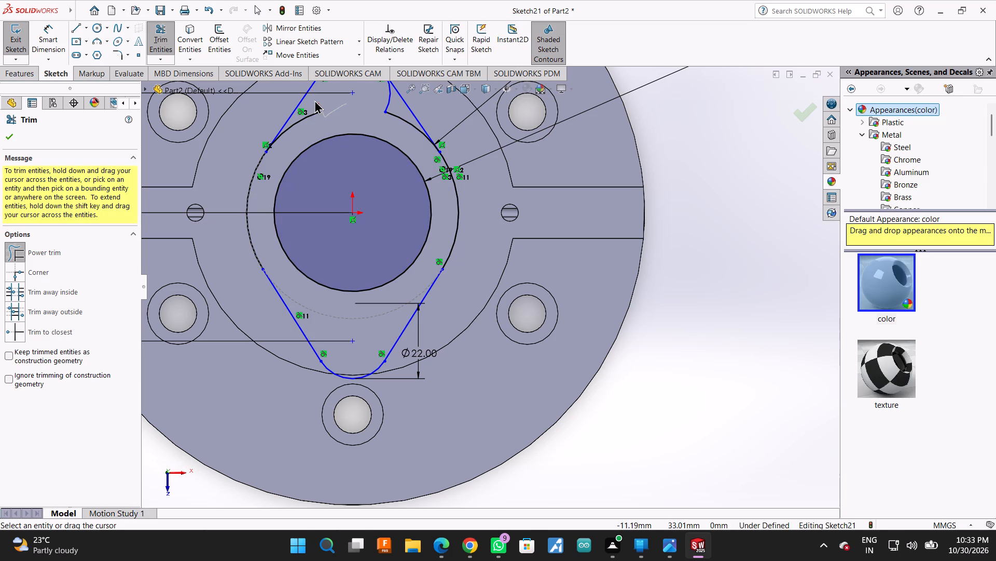
left_click_drag(314, 100, 312, 112)
left_click_drag(312, 112, 318, 115)
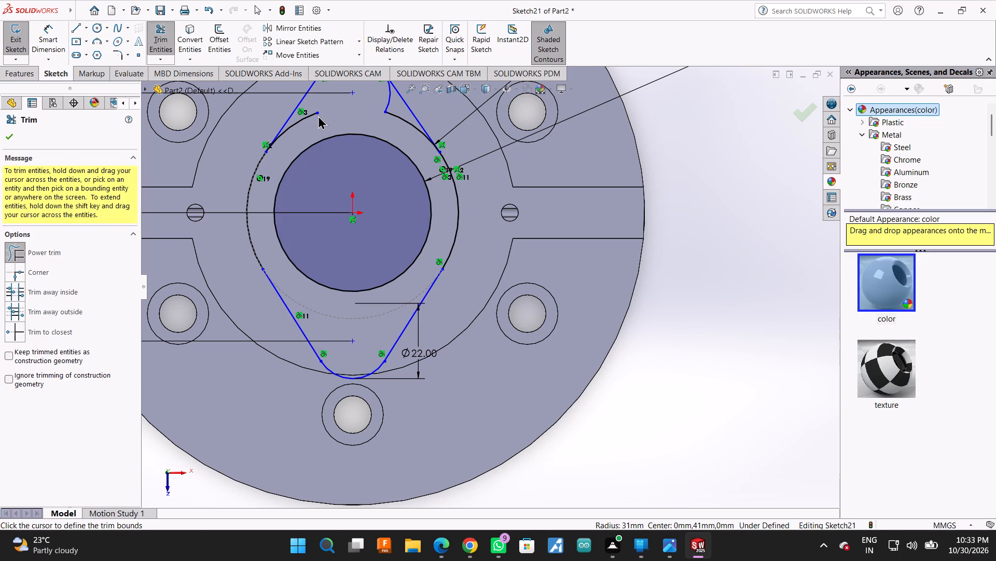
left_click_drag(308, 103, 308, 123)
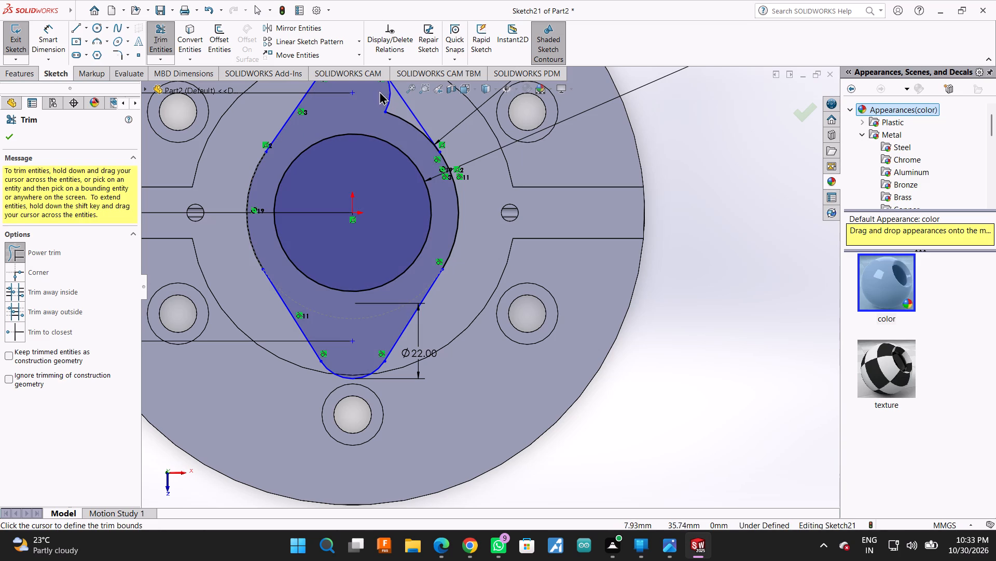
left_click_drag(379, 91, 398, 127)
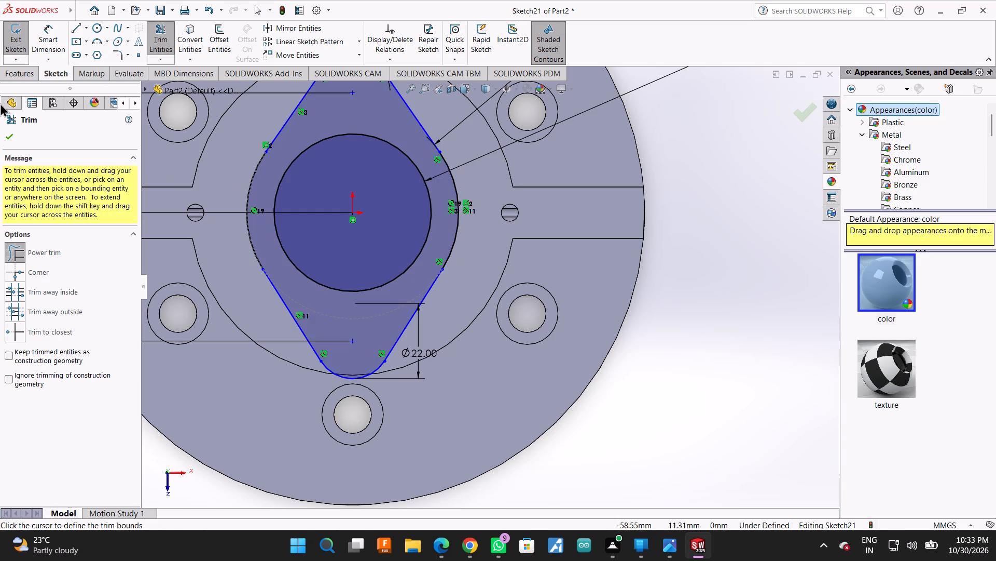
left_click(10, 138)
Extrude the trimmed two-lobed profile around the central bore to a blind depth of 37 mm, merged with the body.
left_click(22, 72)
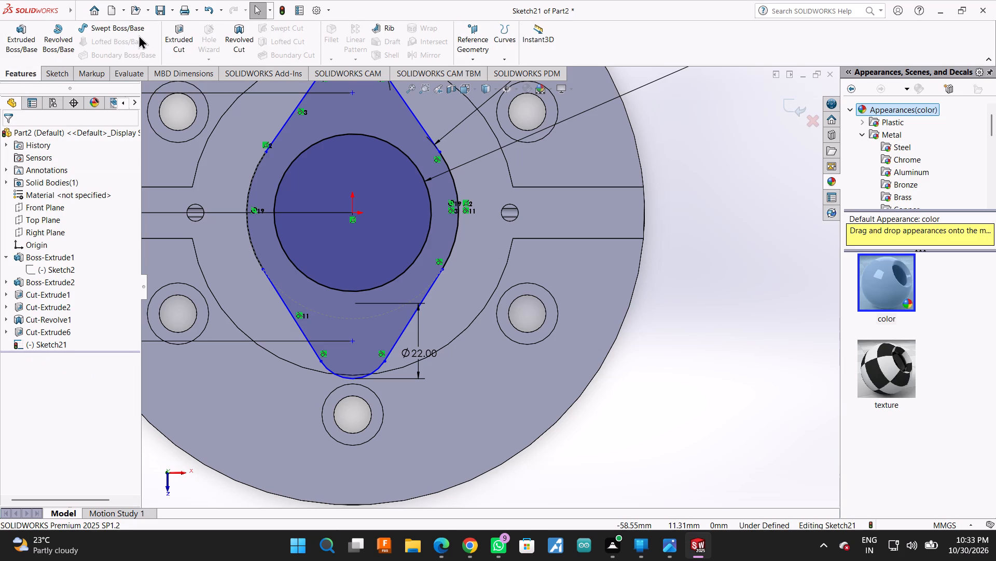
left_click(33, 41)
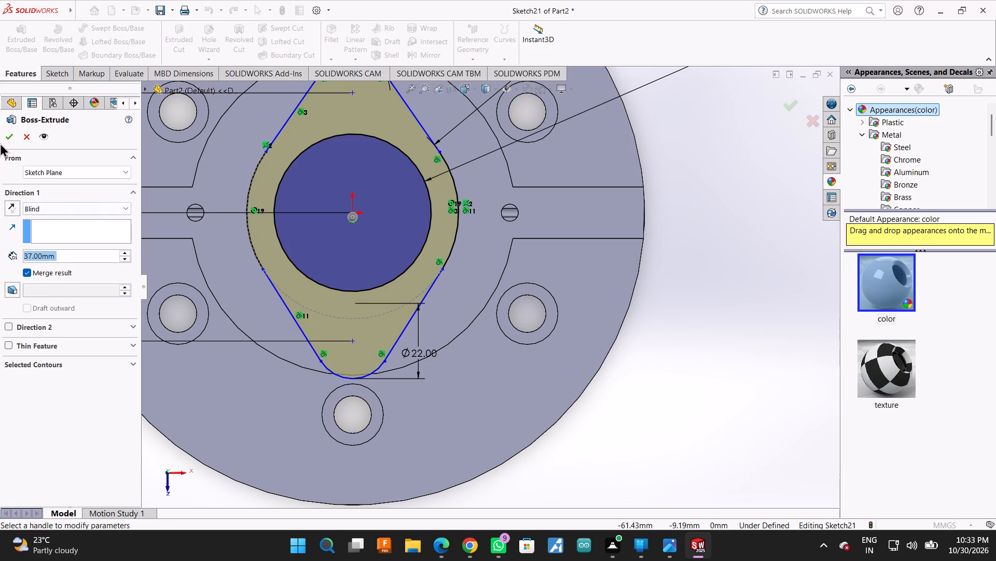
left_click(2, 137)
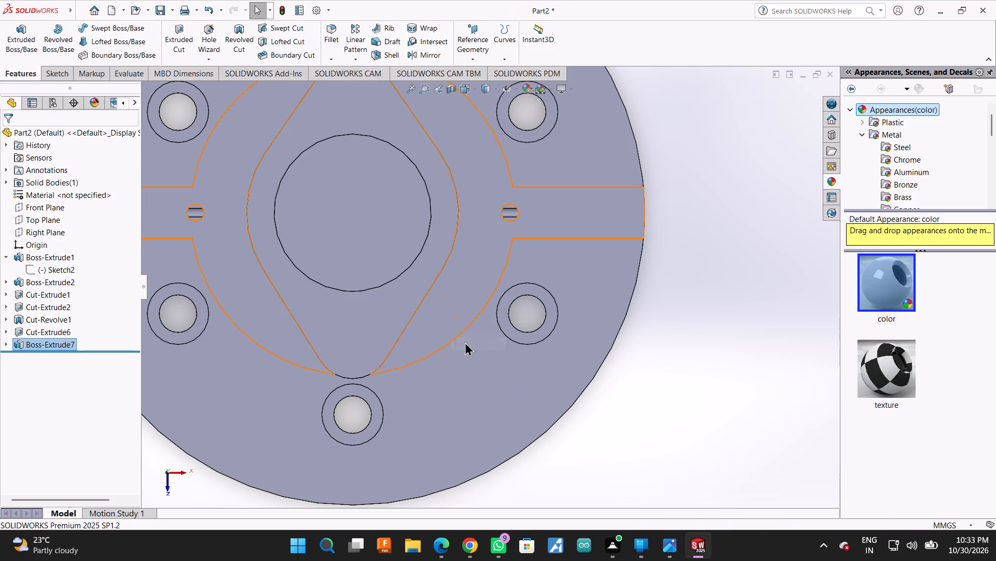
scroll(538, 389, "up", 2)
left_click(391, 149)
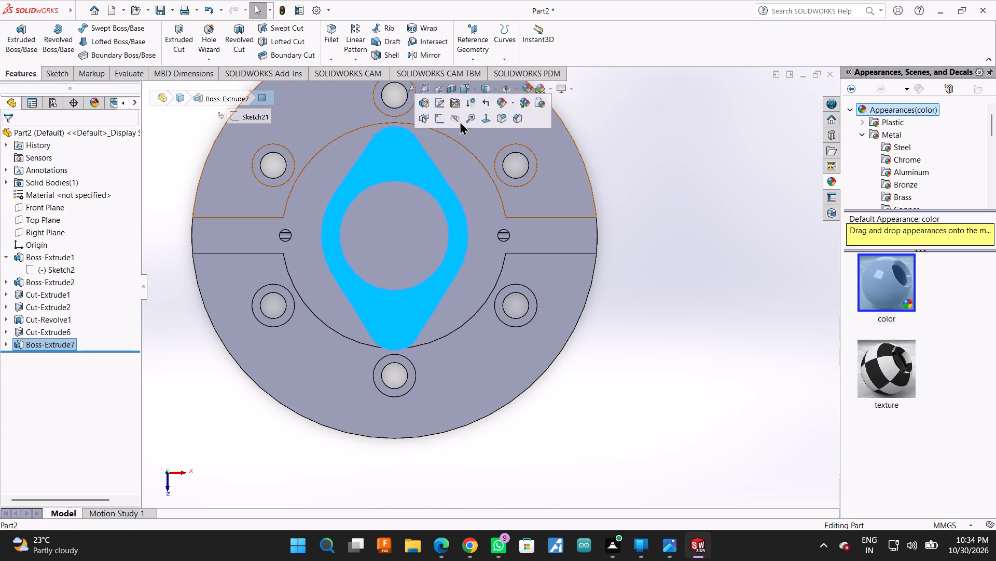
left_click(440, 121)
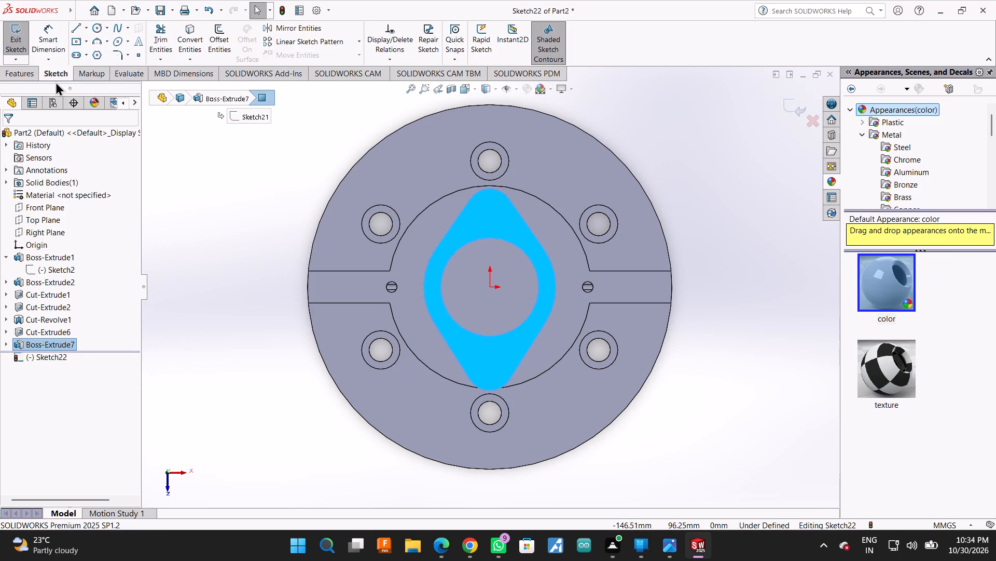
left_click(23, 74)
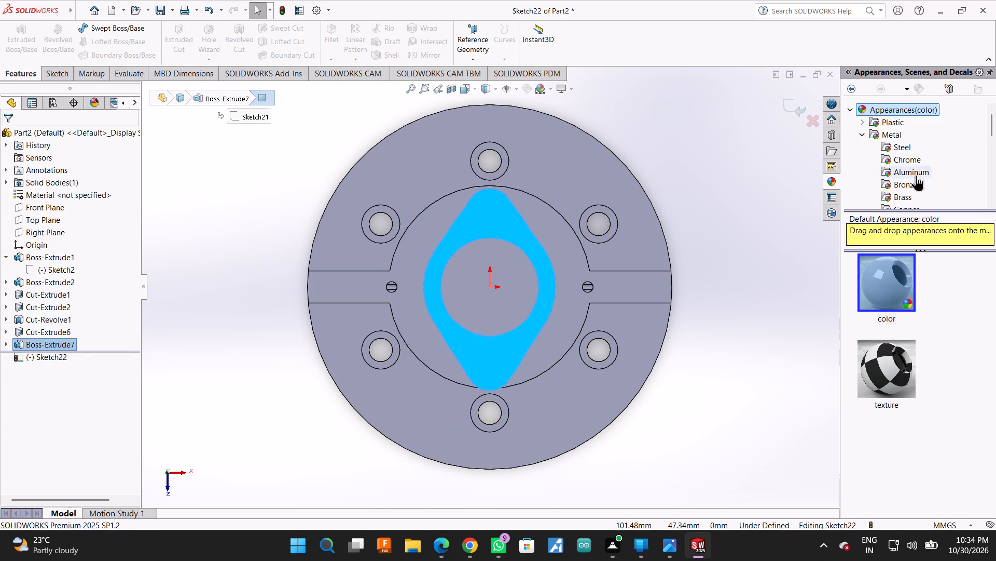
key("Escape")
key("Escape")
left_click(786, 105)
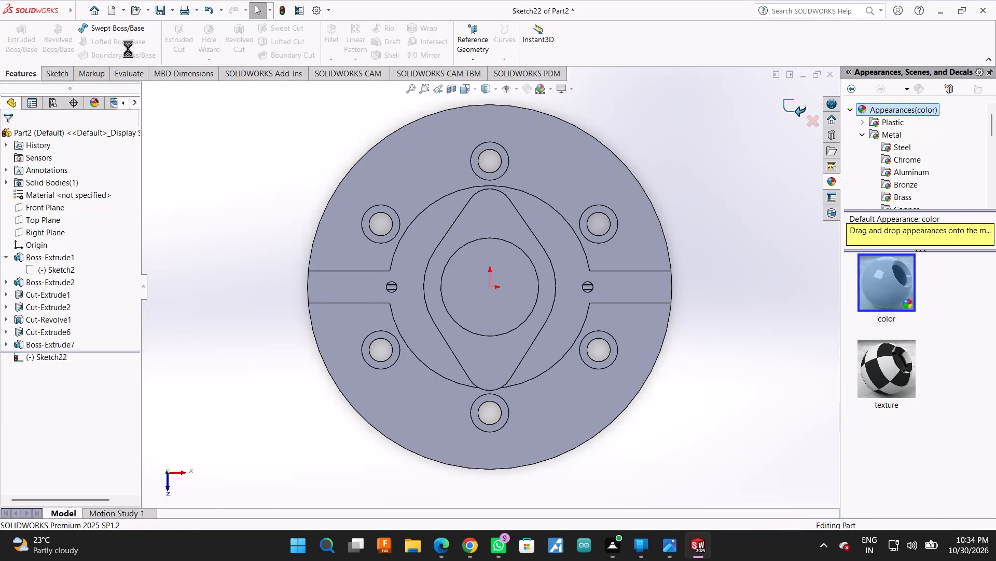
Configure a Hole Wizard ANSI Metric dowel hole, size Ø10.0, with a blind depth of 11 mm.
left_click(207, 23)
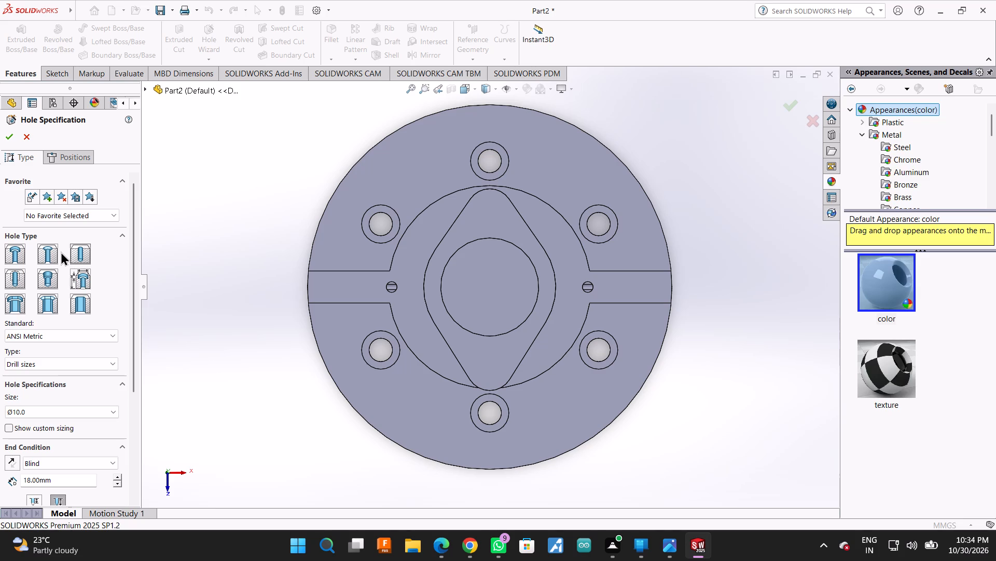
left_click(13, 280)
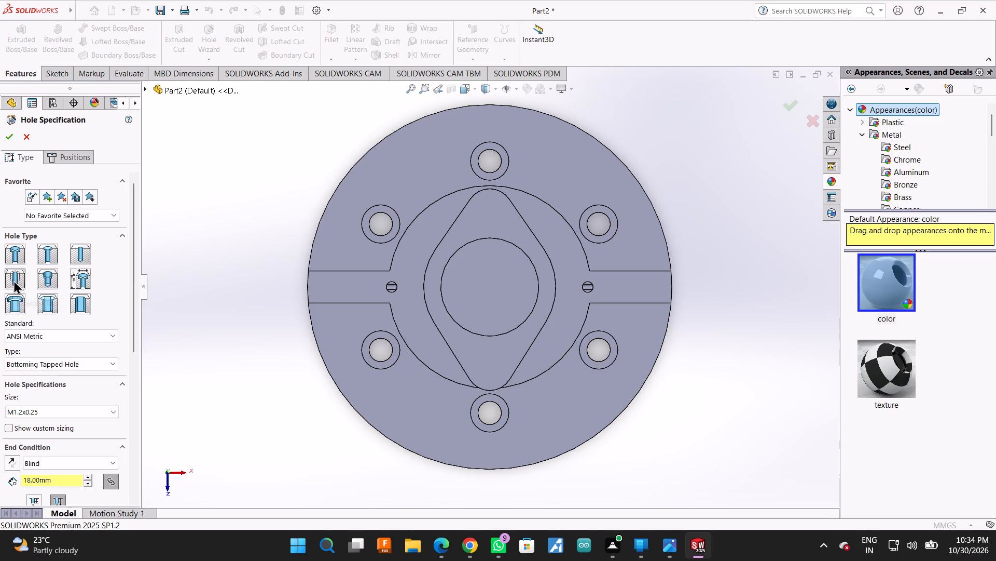
left_click(76, 255)
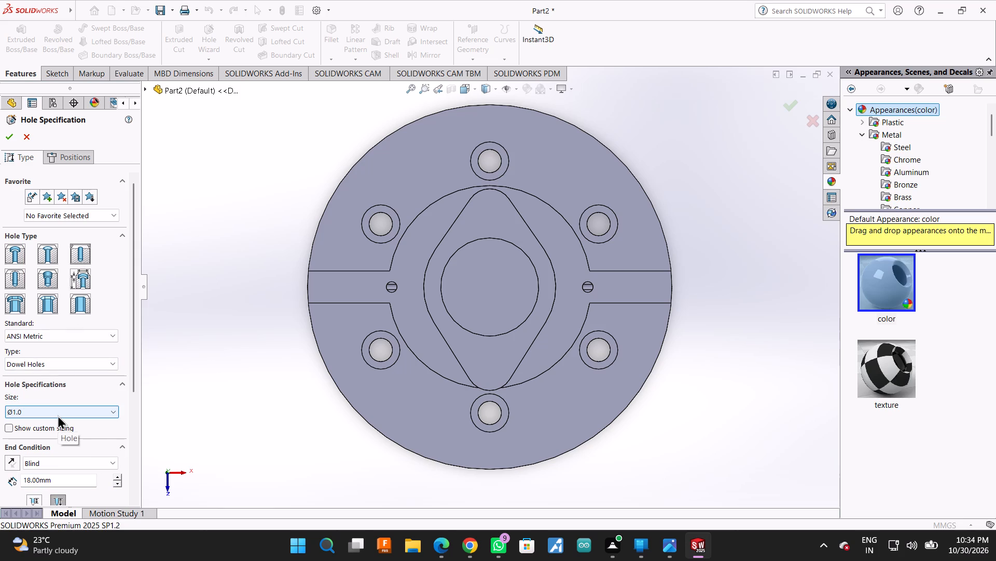
left_click(58, 415)
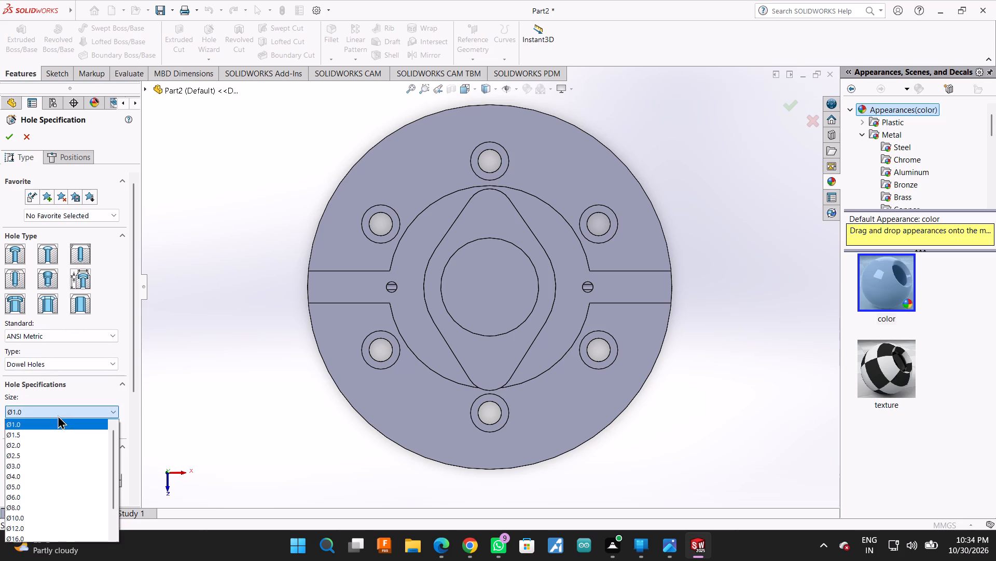
scroll(59, 470, "down", 6)
left_click(52, 489)
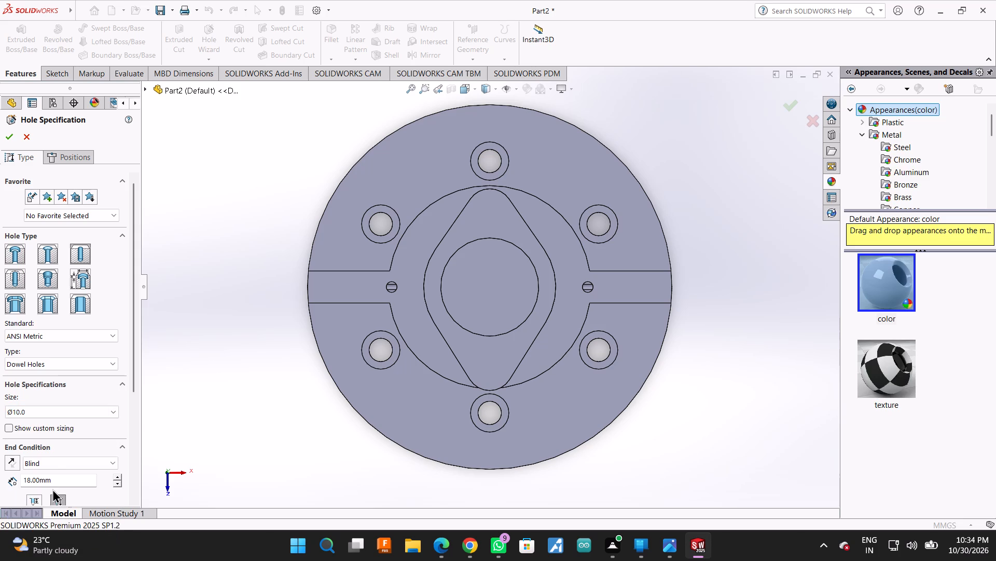
scroll(113, 436, "down", 2)
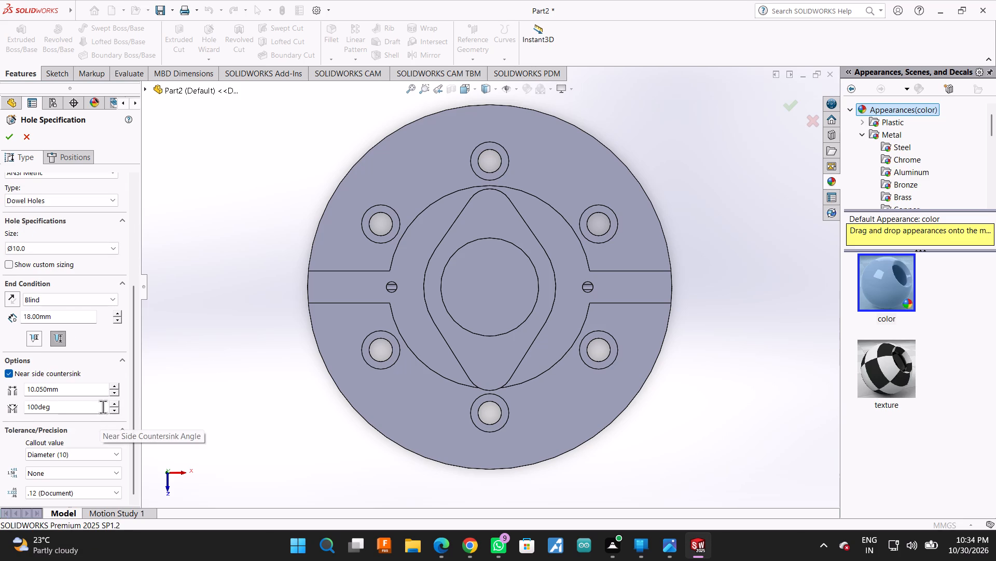
scroll(87, 278, "up", 1)
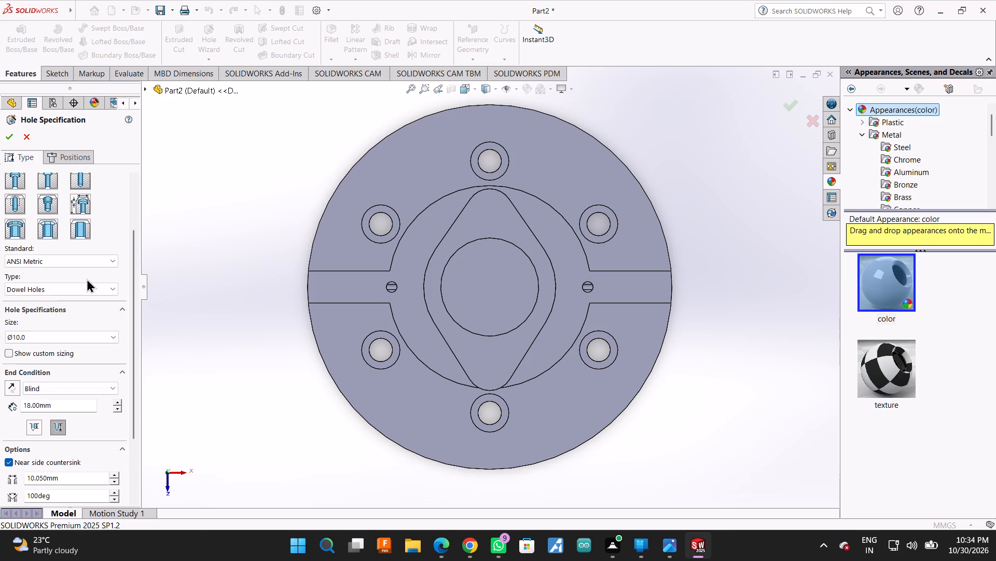
scroll(108, 345, "up", 3)
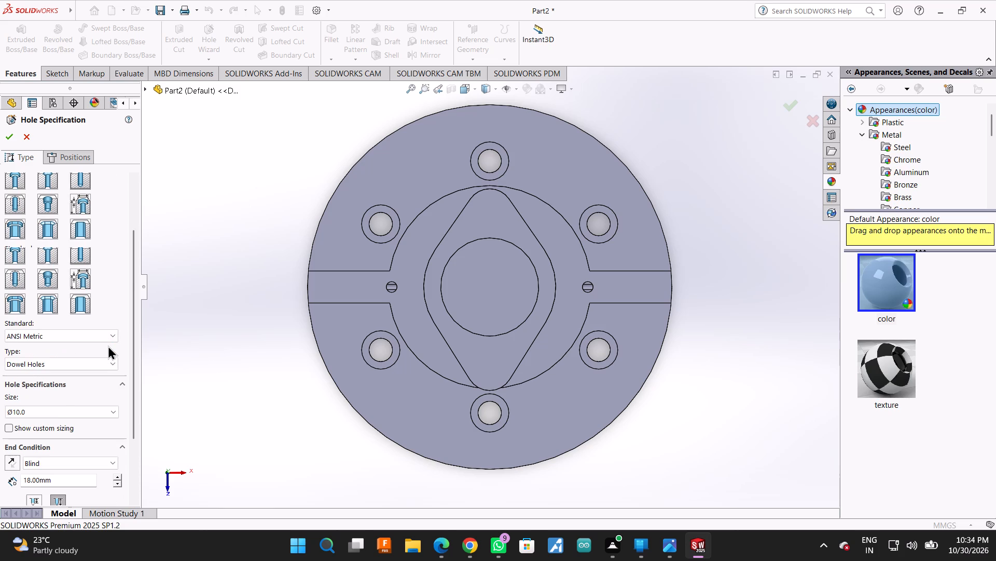
scroll(108, 345, "down", 2)
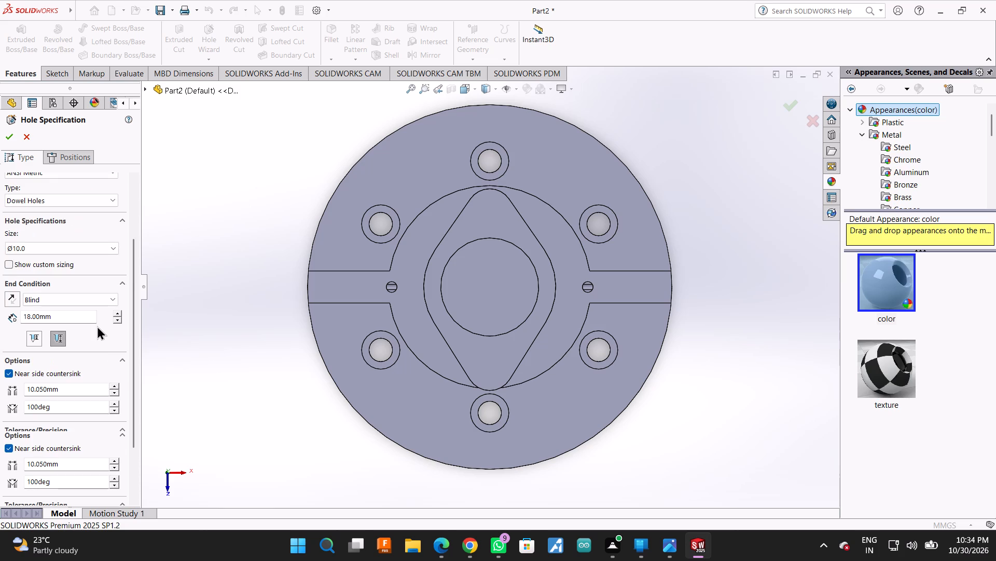
double_click(61, 316)
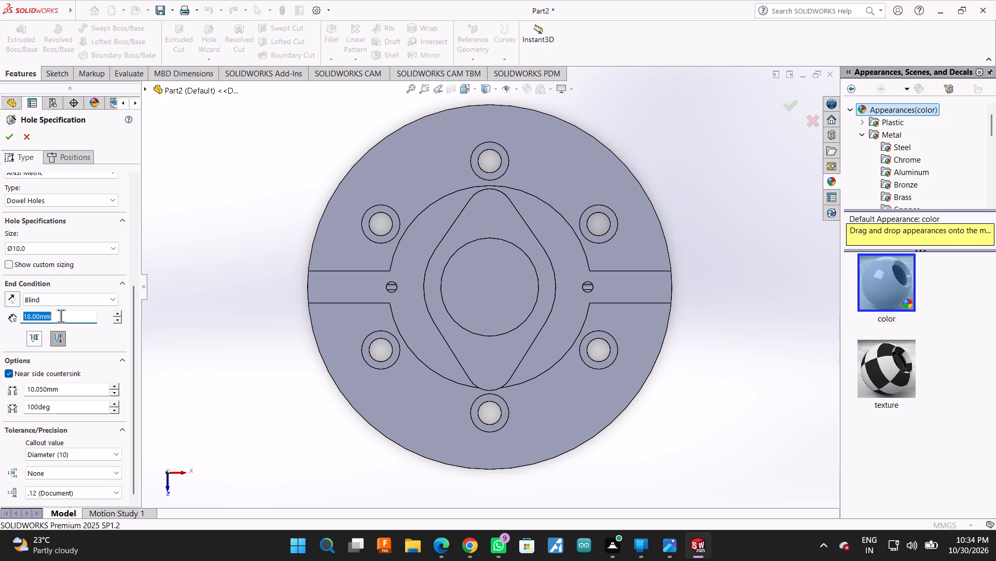
type("11")
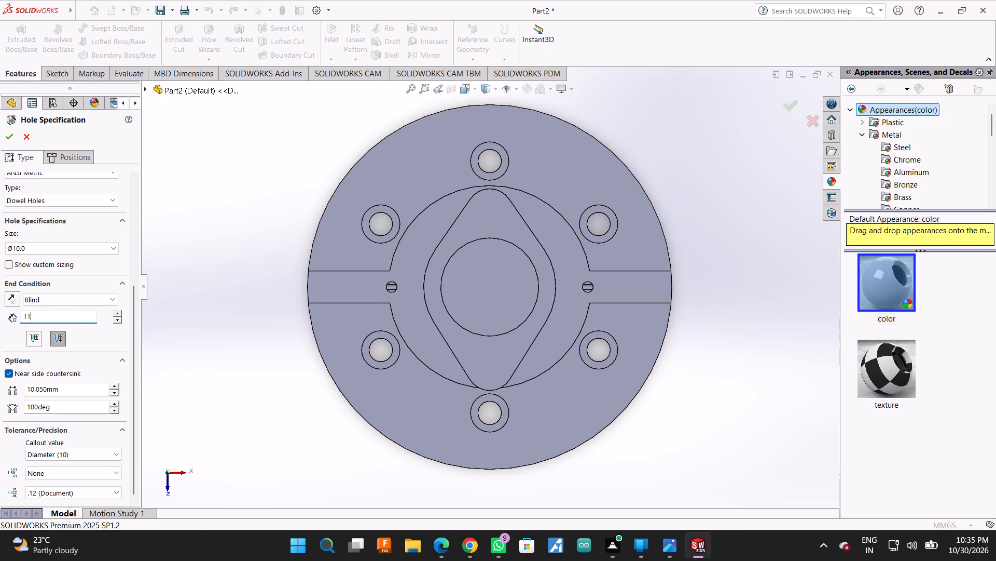
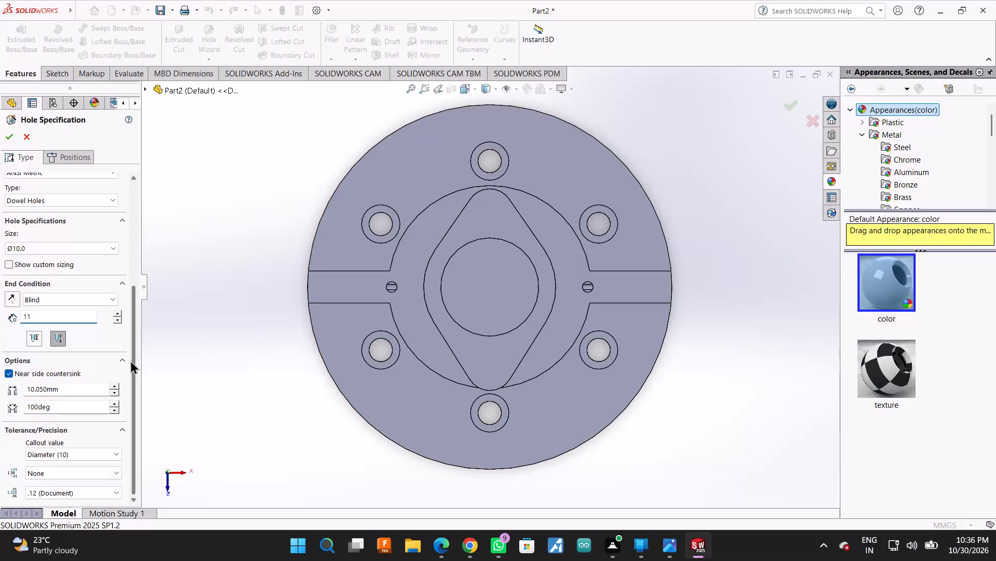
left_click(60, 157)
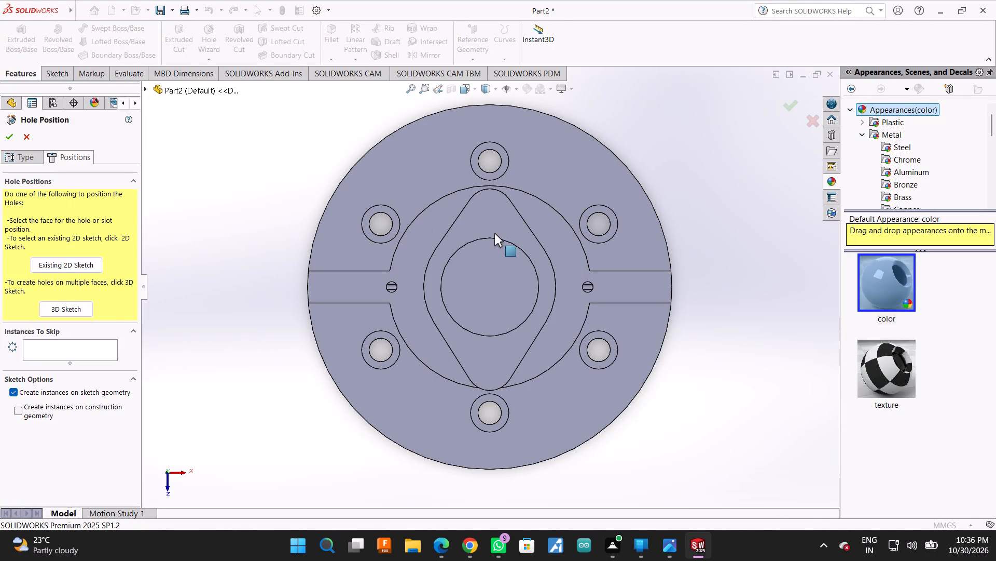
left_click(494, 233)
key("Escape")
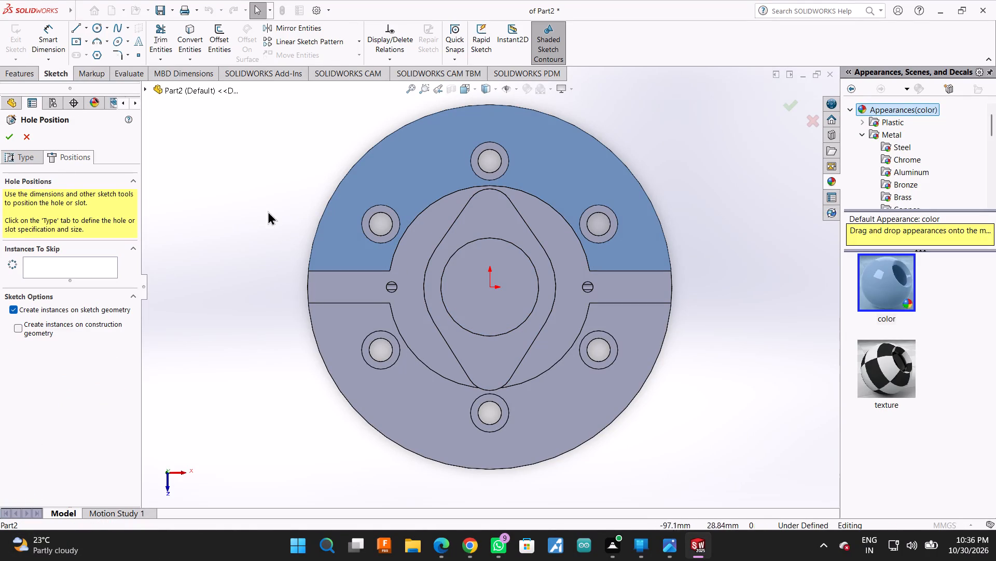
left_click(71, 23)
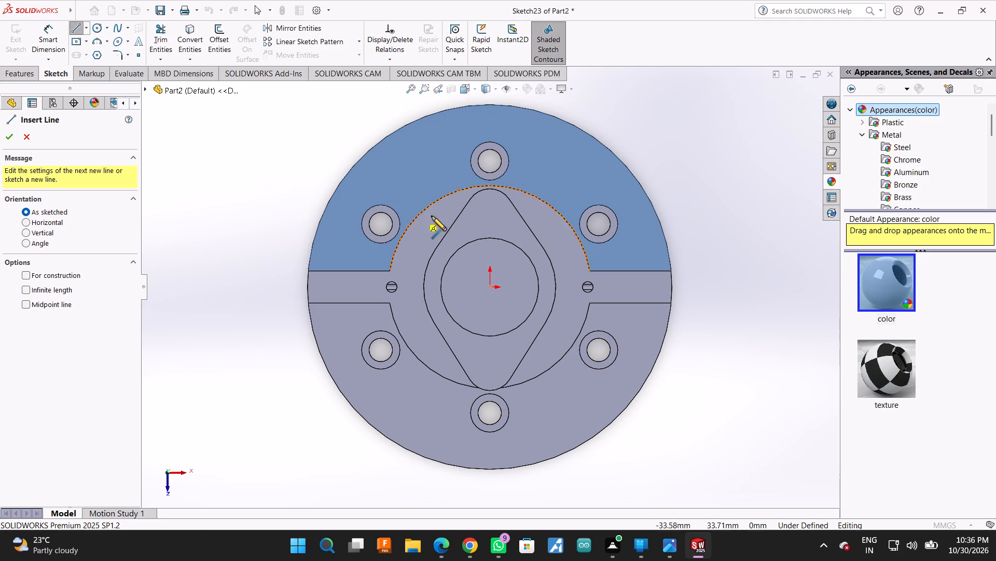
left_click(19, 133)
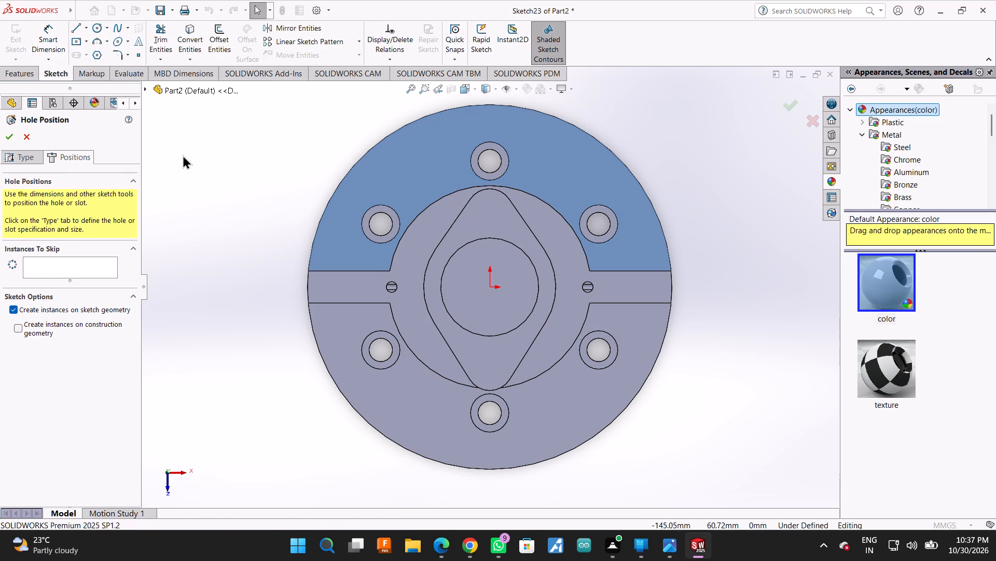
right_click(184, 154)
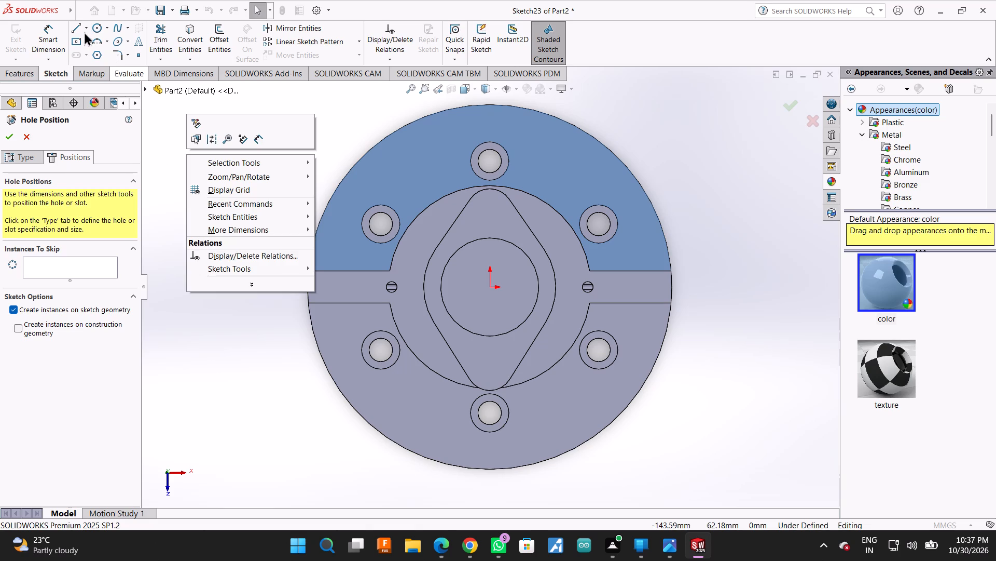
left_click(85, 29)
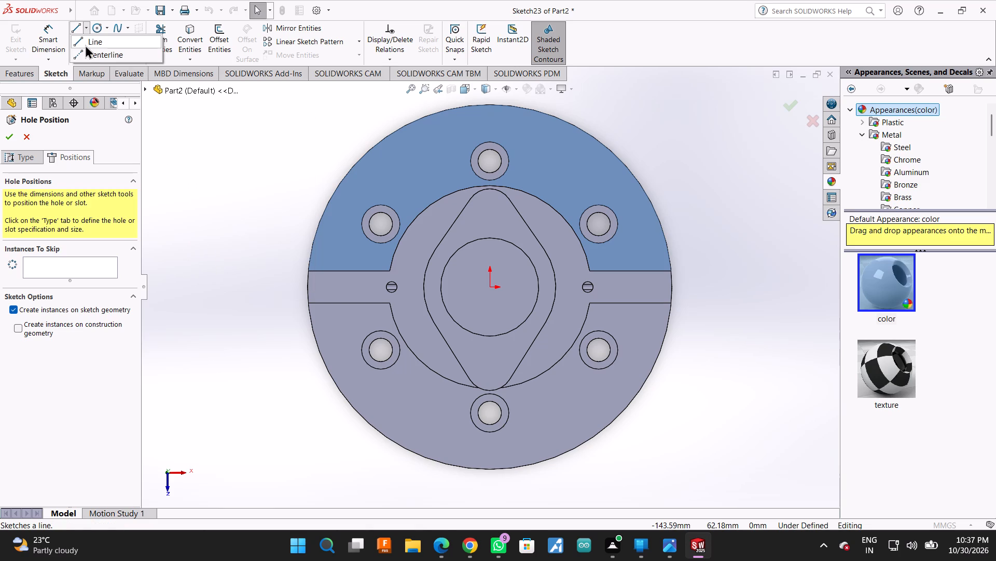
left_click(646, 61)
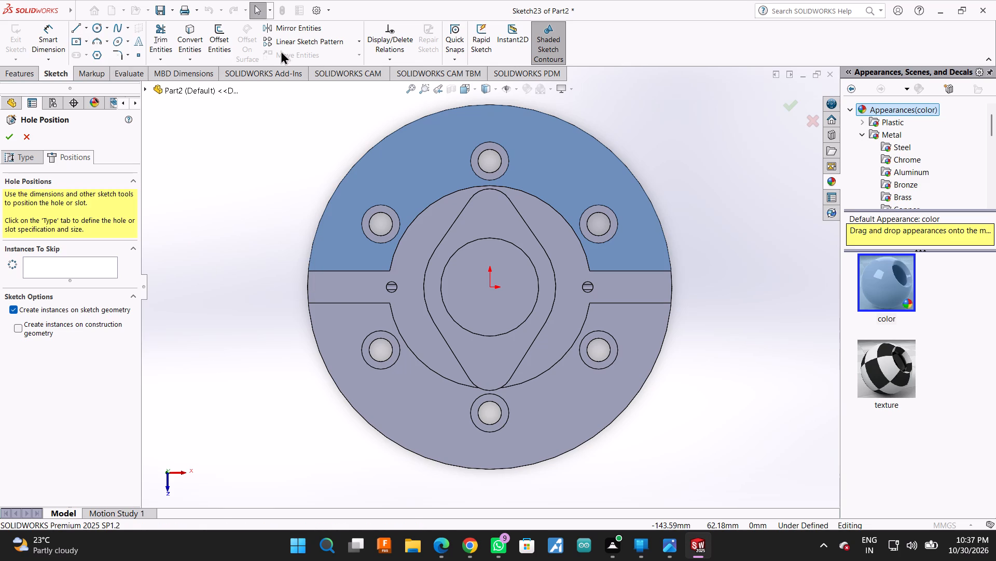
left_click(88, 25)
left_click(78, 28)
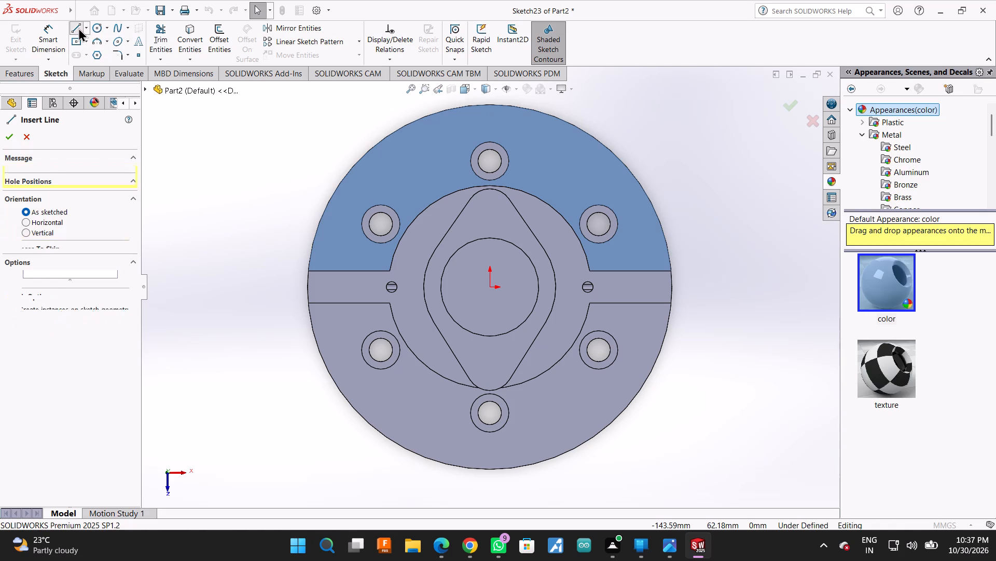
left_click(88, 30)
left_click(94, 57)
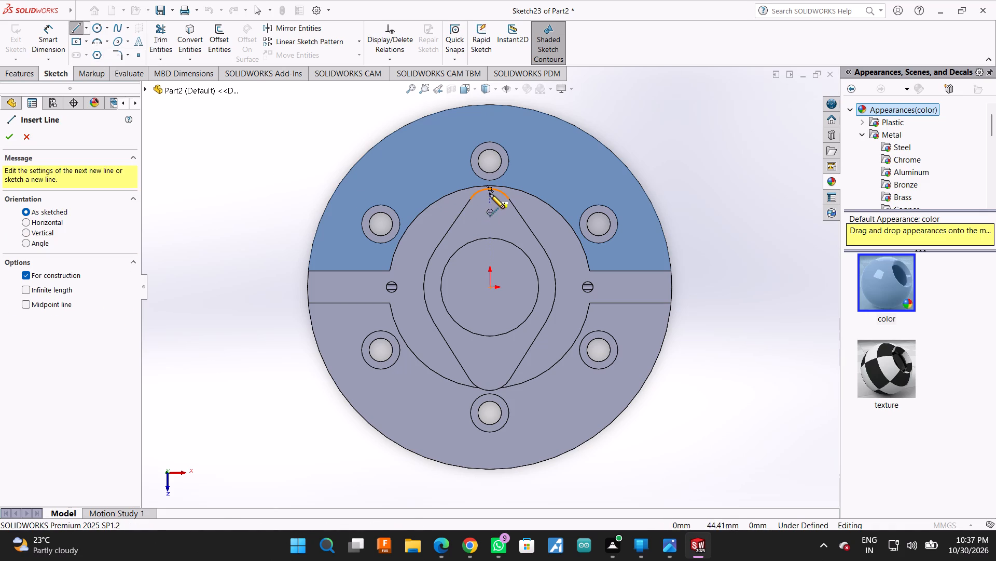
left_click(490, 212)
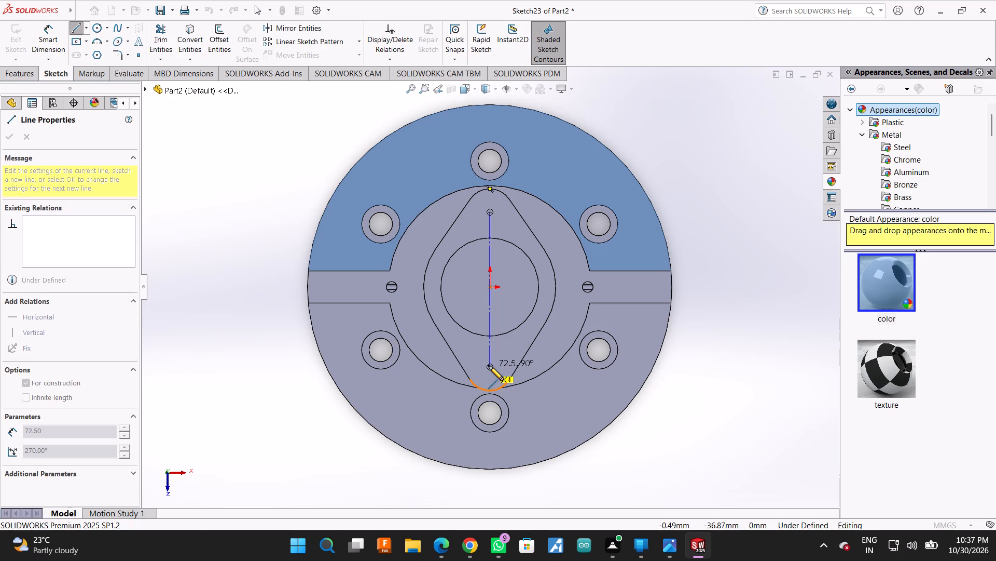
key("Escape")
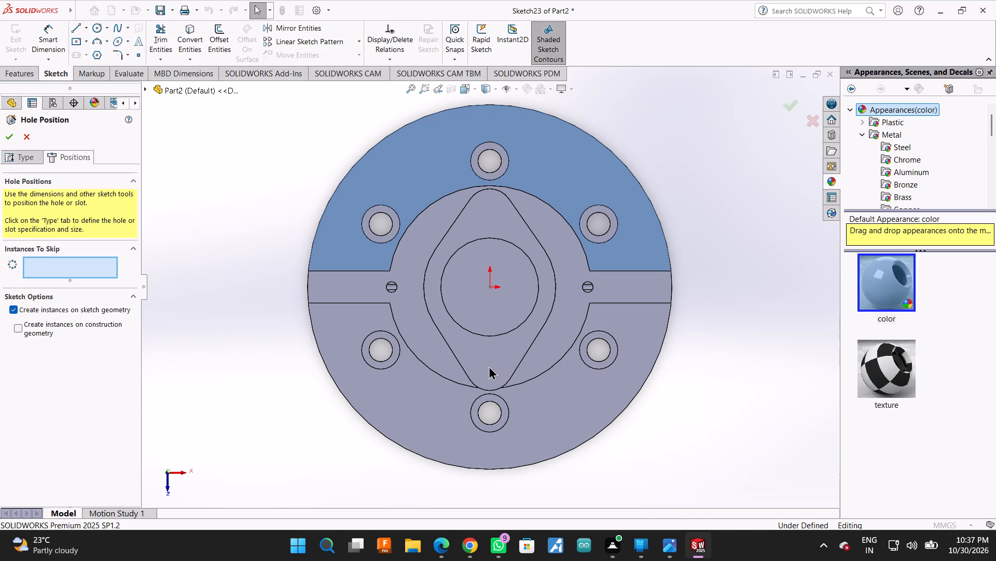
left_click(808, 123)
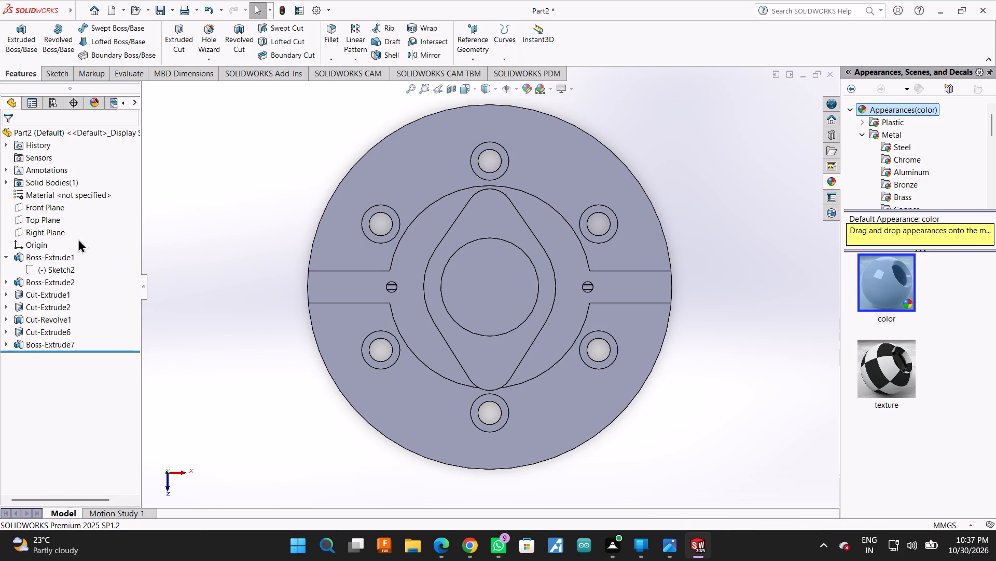
Open the profile sketch of the two-lobed central boss for editing.
left_click(36, 292)
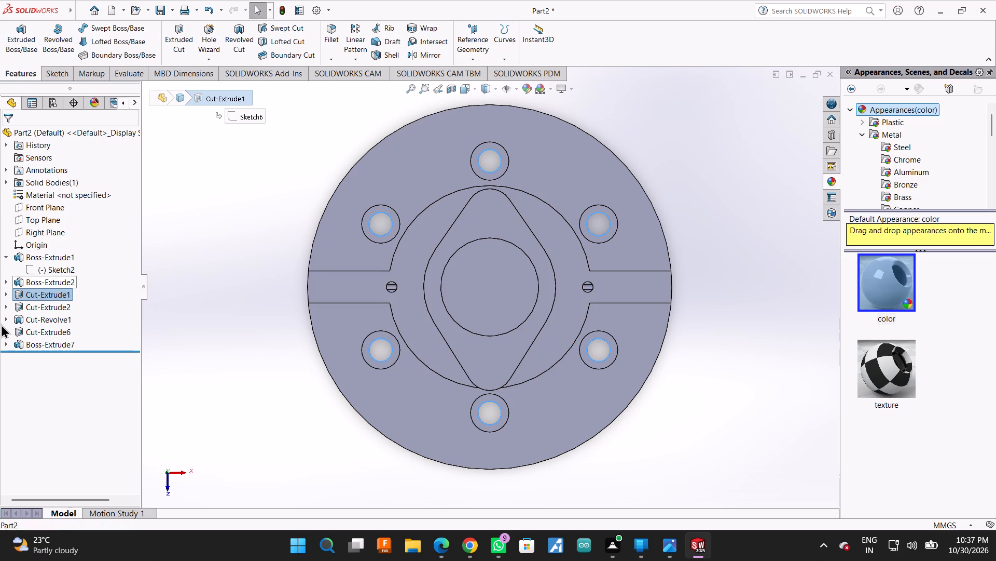
left_click(29, 336)
left_click(40, 346)
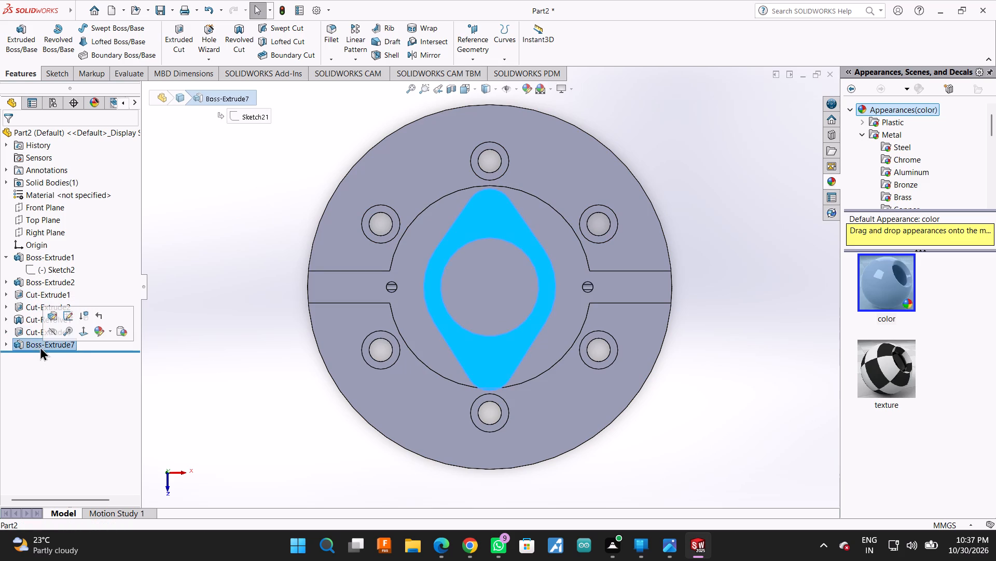
left_click(69, 319)
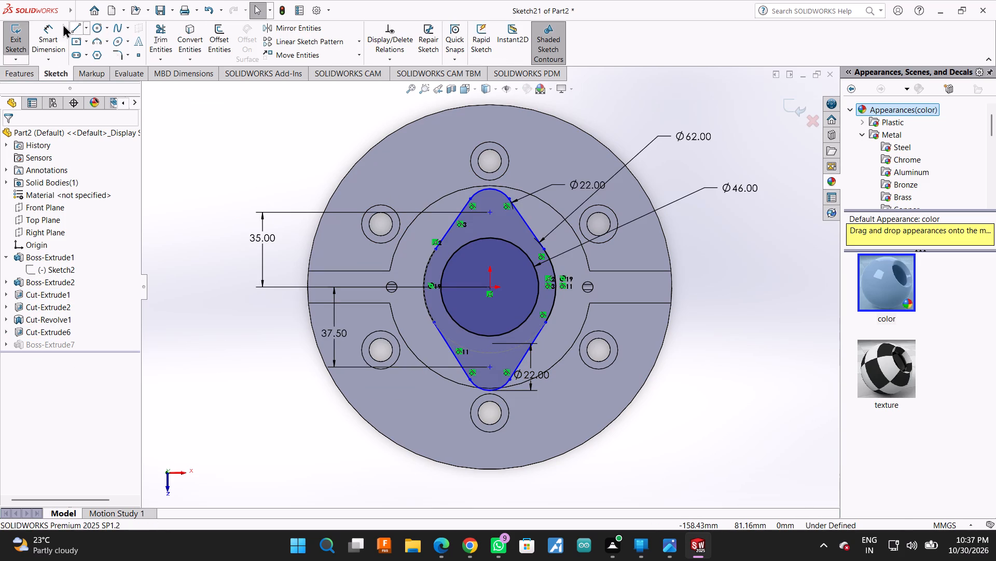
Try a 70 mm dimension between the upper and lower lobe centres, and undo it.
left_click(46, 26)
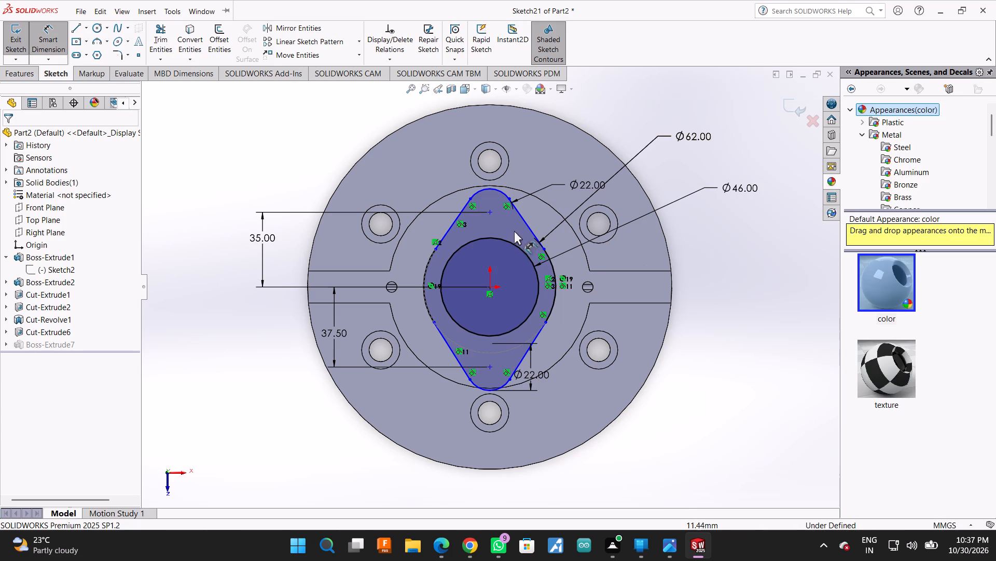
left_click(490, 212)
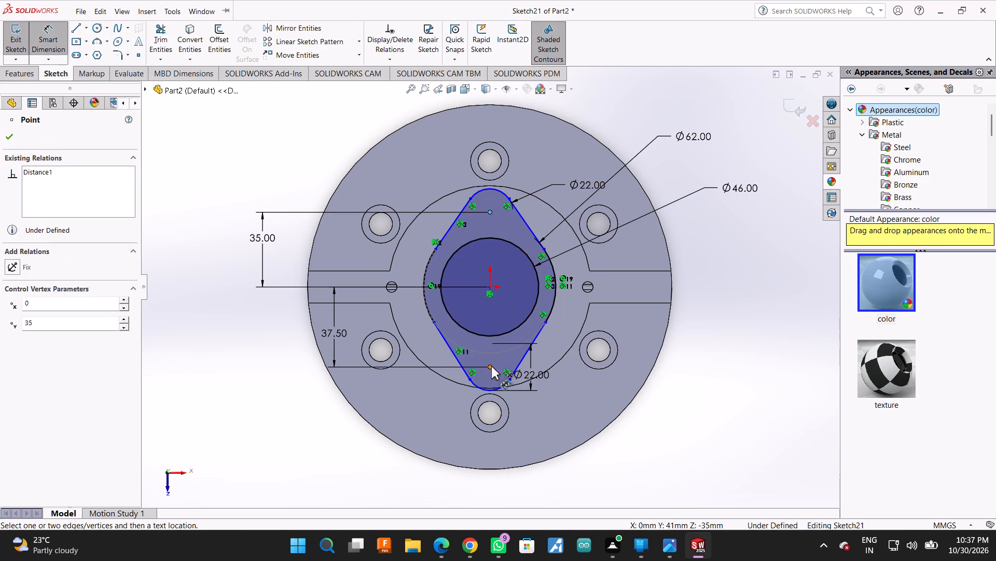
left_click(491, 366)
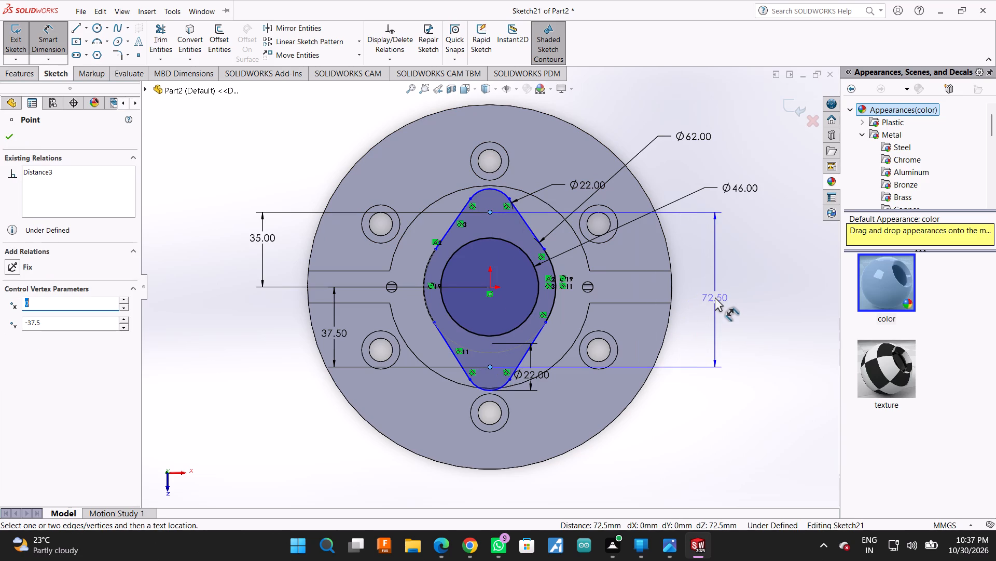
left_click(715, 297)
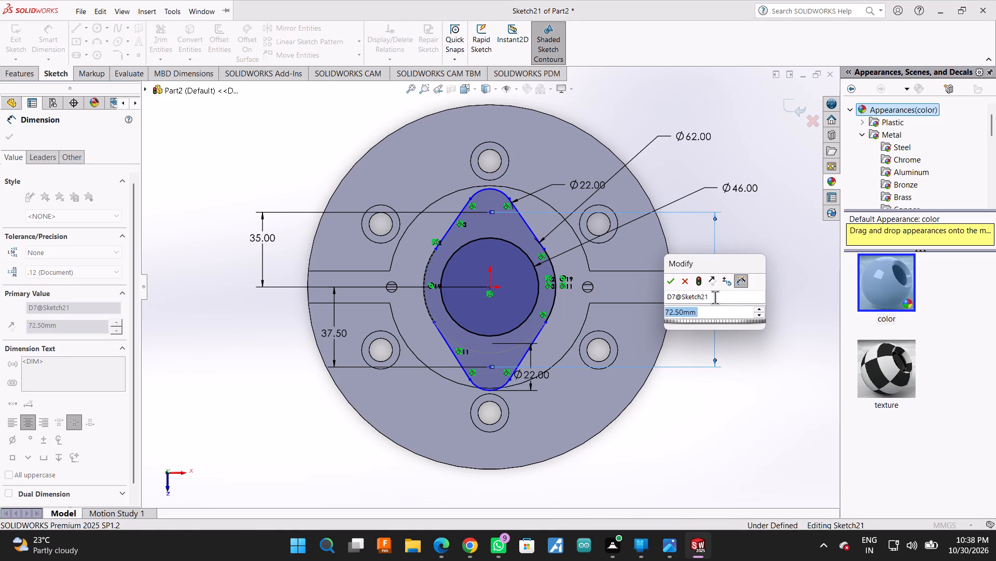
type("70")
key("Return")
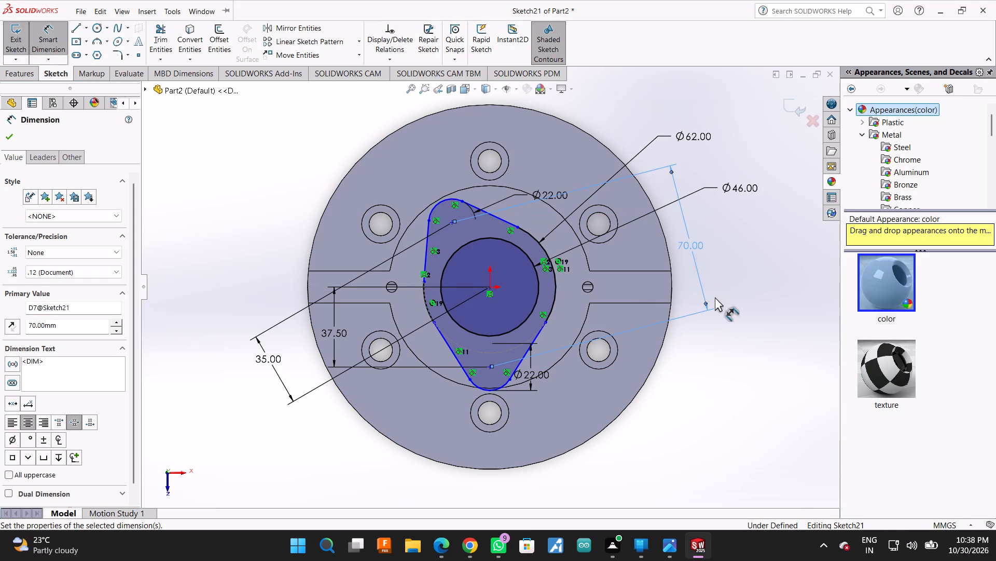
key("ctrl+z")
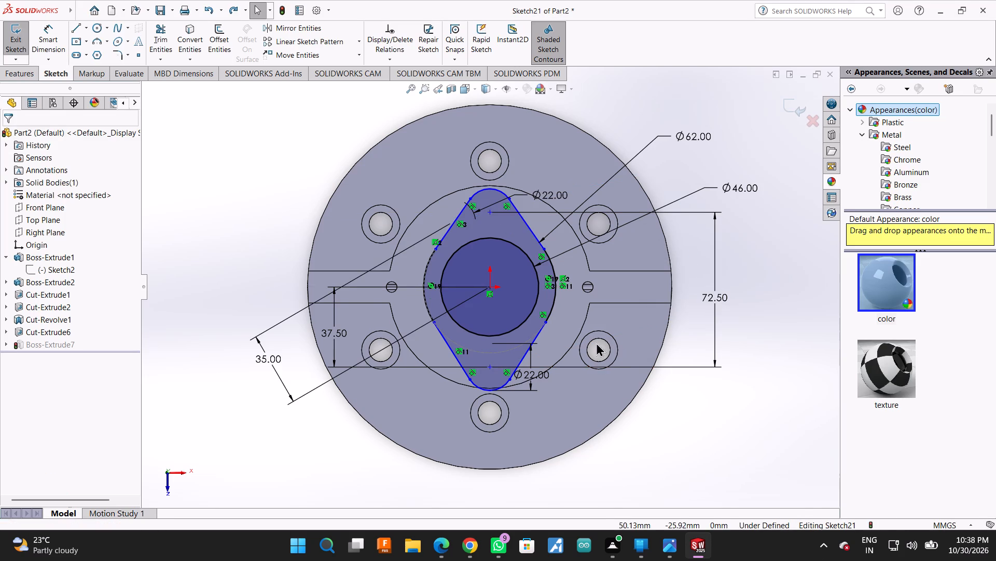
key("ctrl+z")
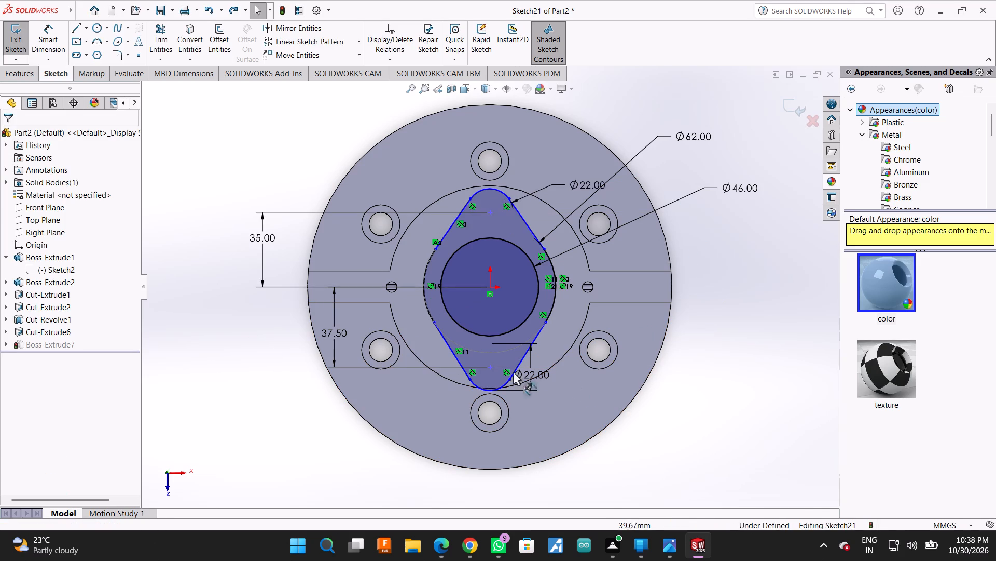
Set the lower lobe centre's distance from the bore centre to 35 mm and exit the sketch to rebuild the boss.
left_click(338, 339)
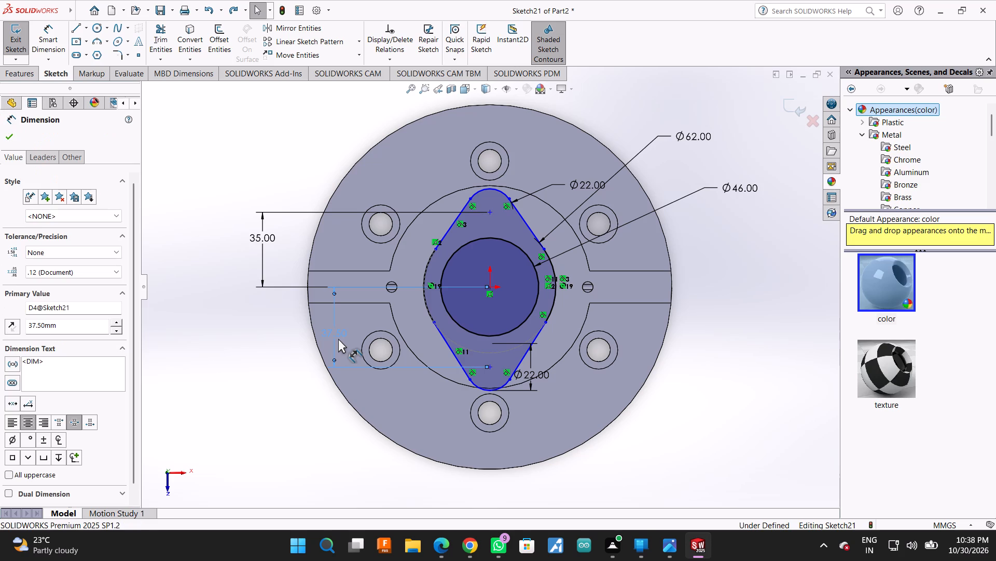
double_click(53, 328)
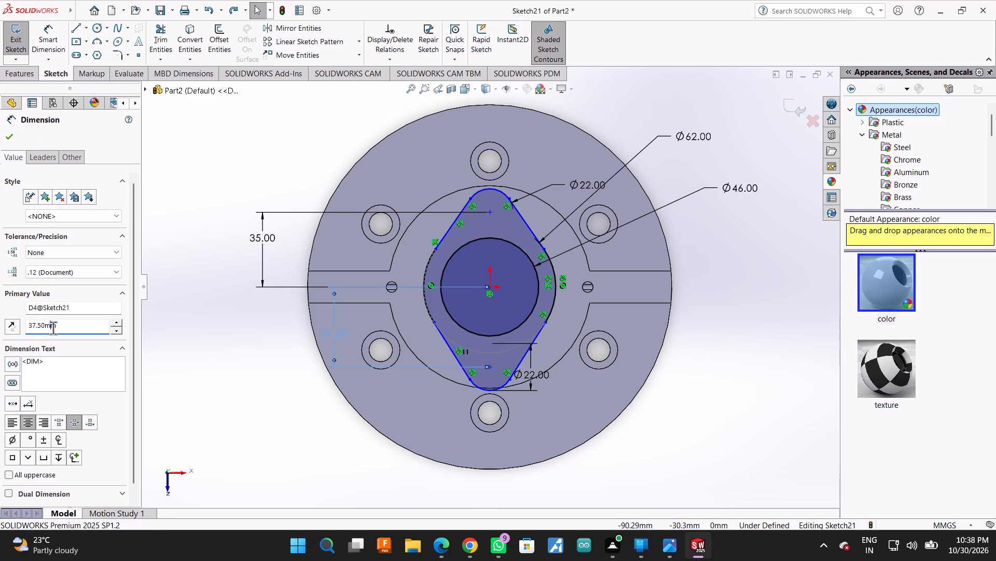
type("35")
key("Return")
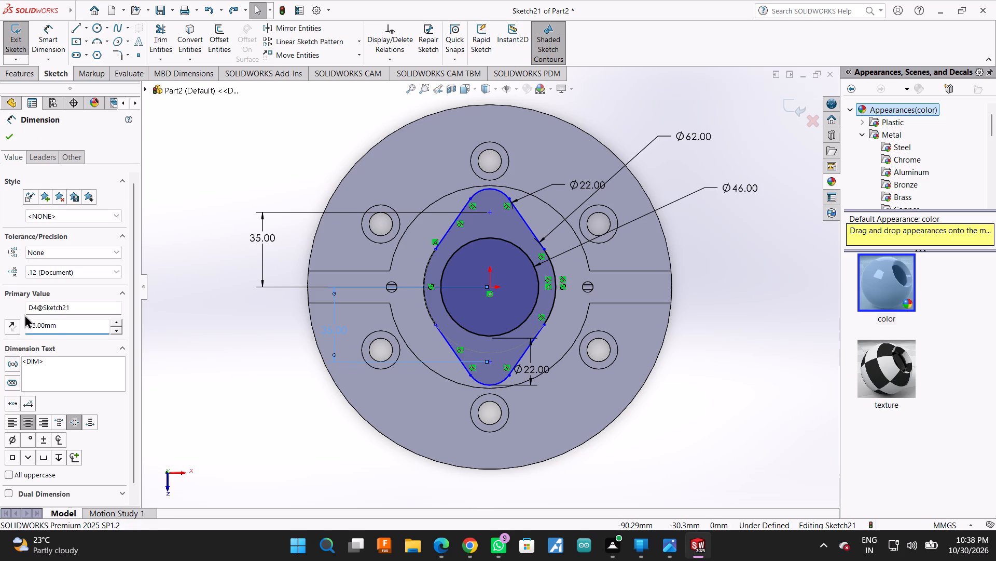
left_click(5, 140)
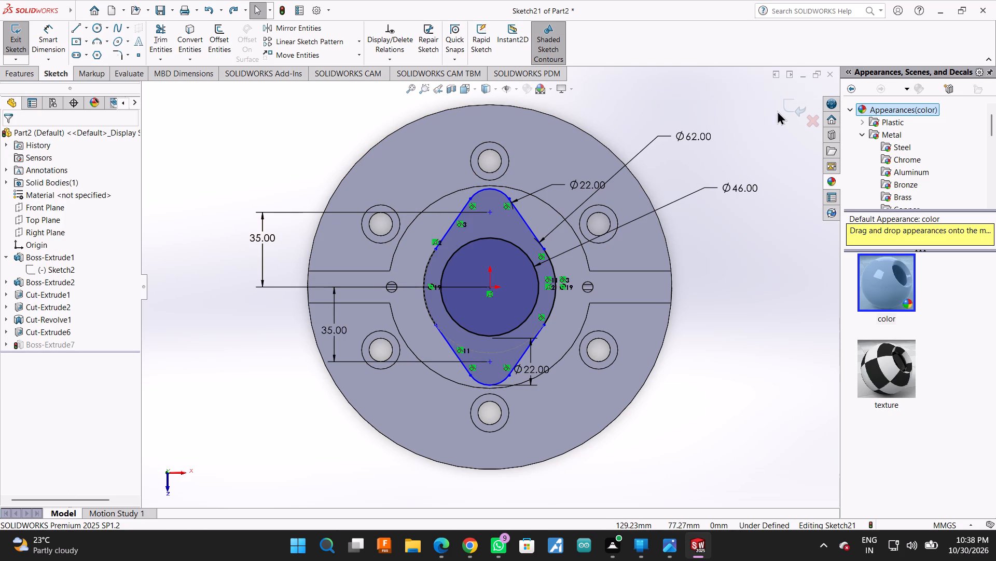
left_click(792, 108)
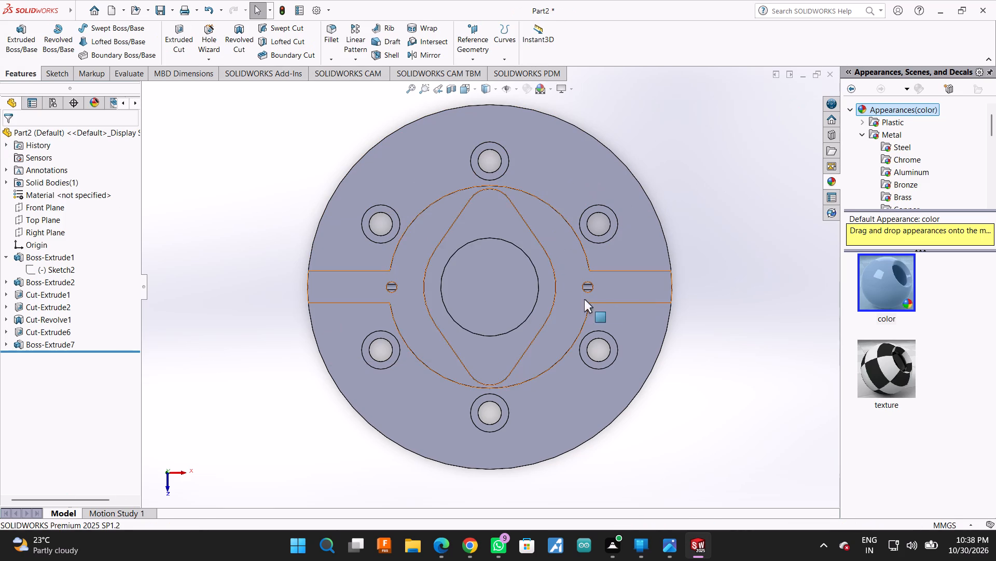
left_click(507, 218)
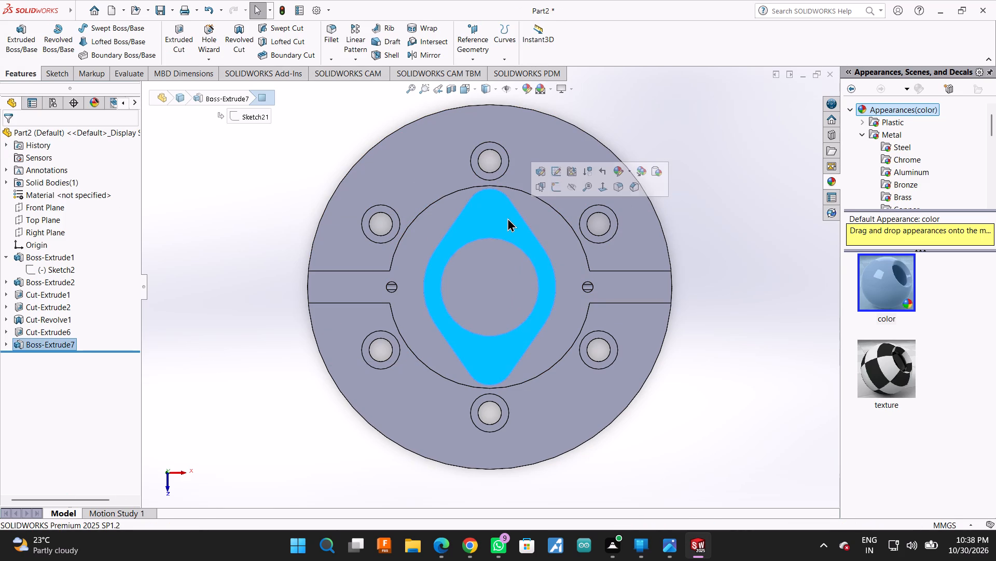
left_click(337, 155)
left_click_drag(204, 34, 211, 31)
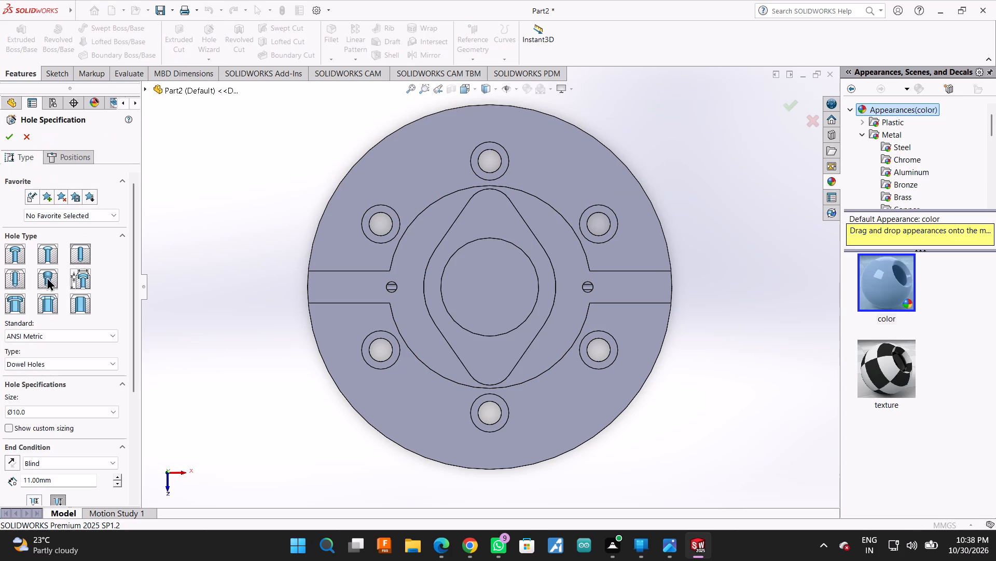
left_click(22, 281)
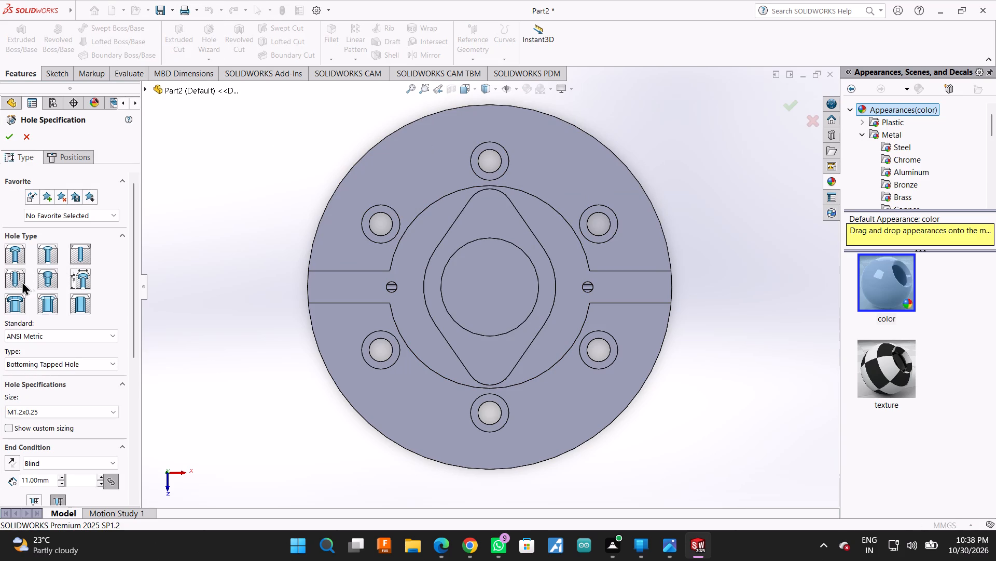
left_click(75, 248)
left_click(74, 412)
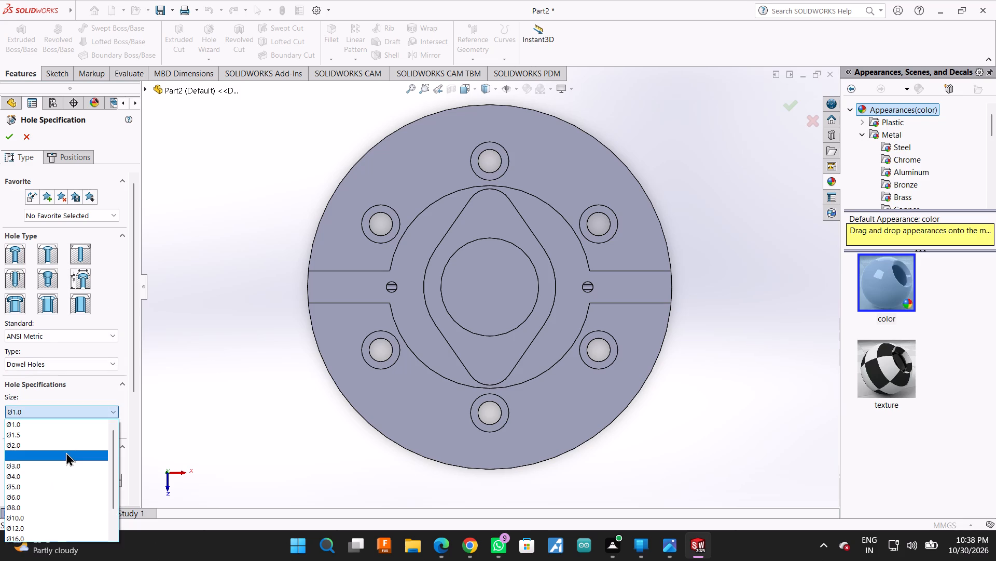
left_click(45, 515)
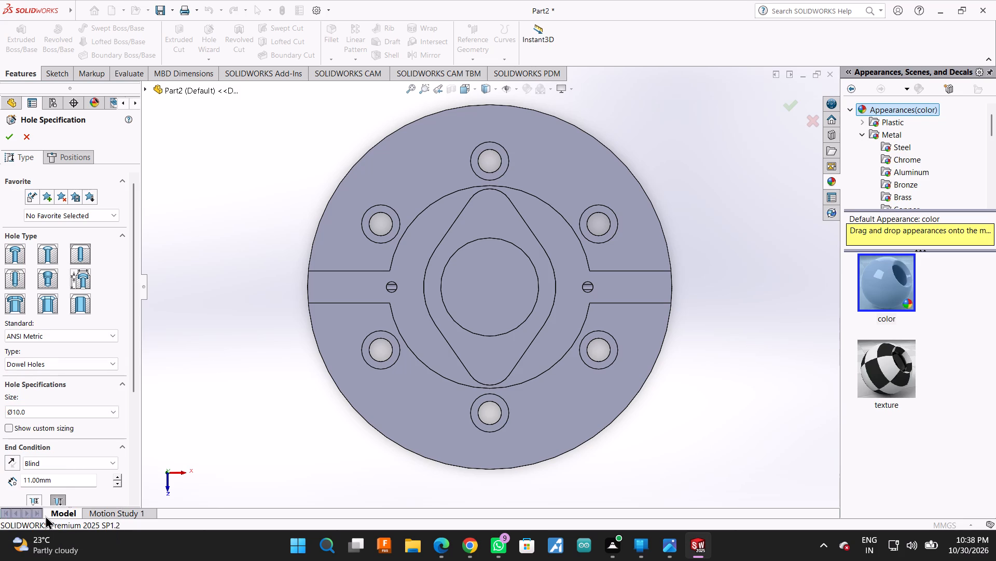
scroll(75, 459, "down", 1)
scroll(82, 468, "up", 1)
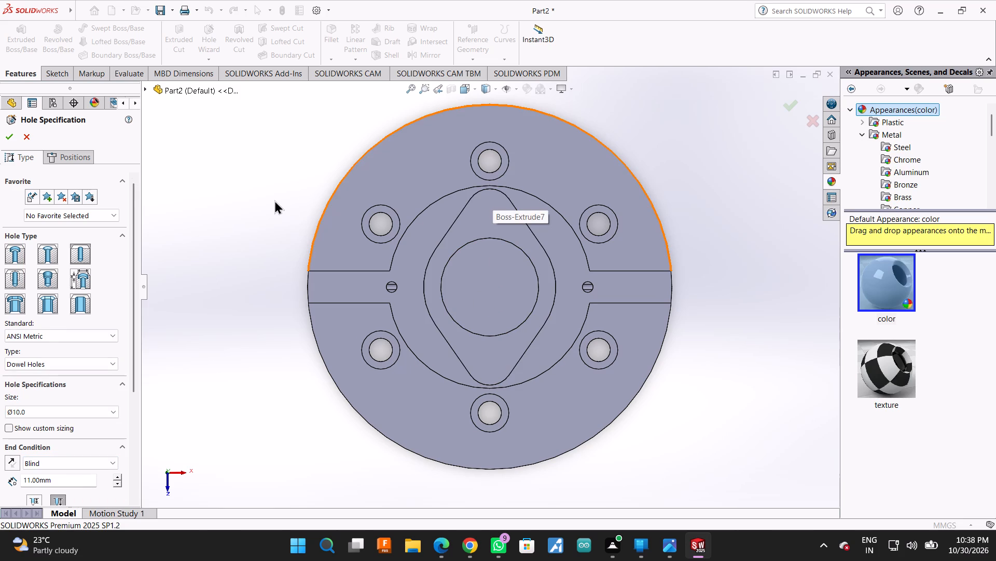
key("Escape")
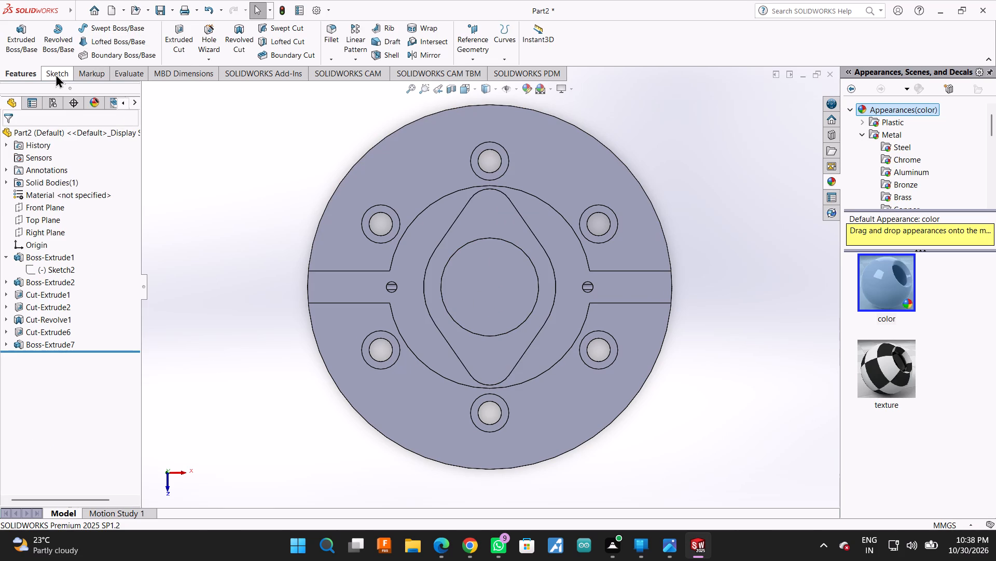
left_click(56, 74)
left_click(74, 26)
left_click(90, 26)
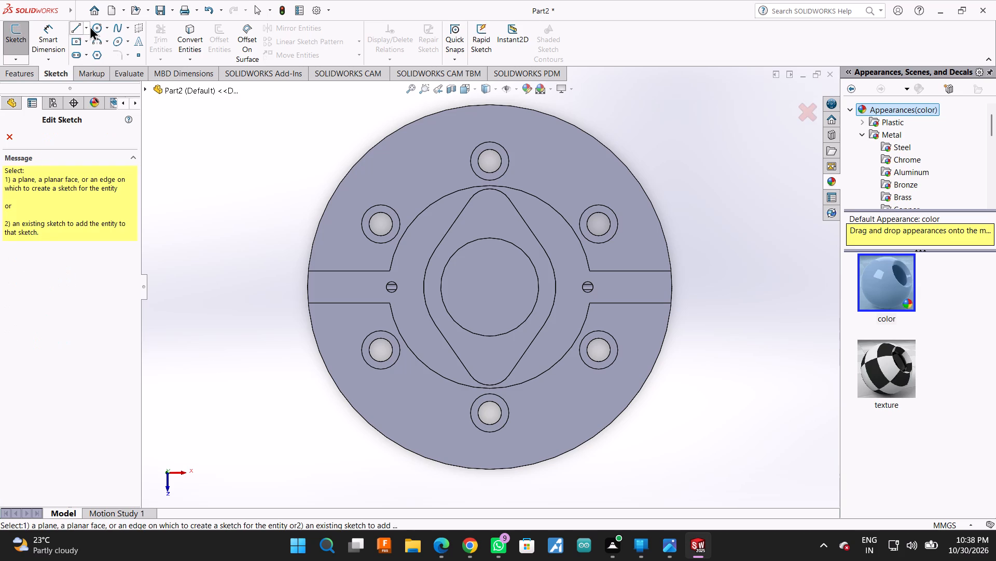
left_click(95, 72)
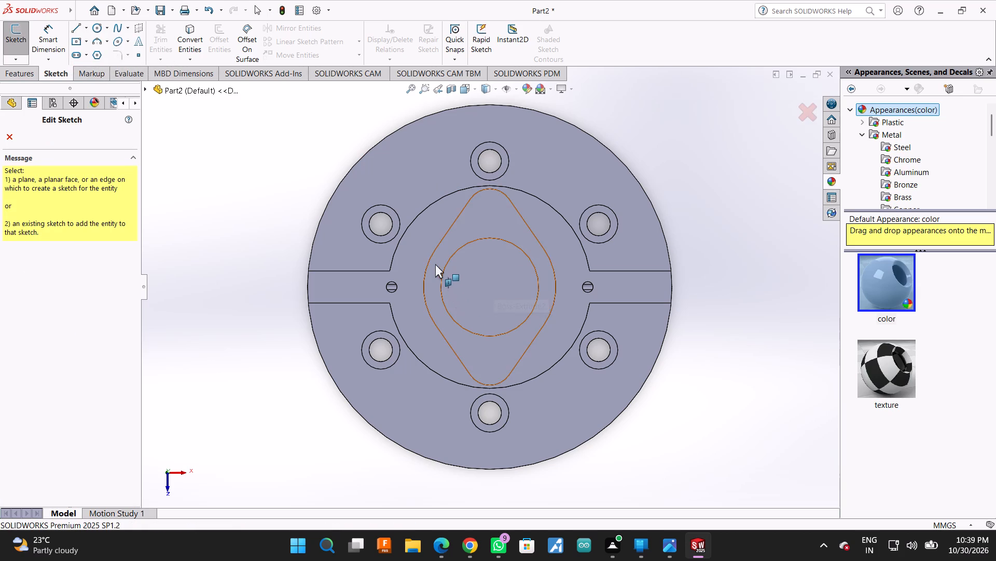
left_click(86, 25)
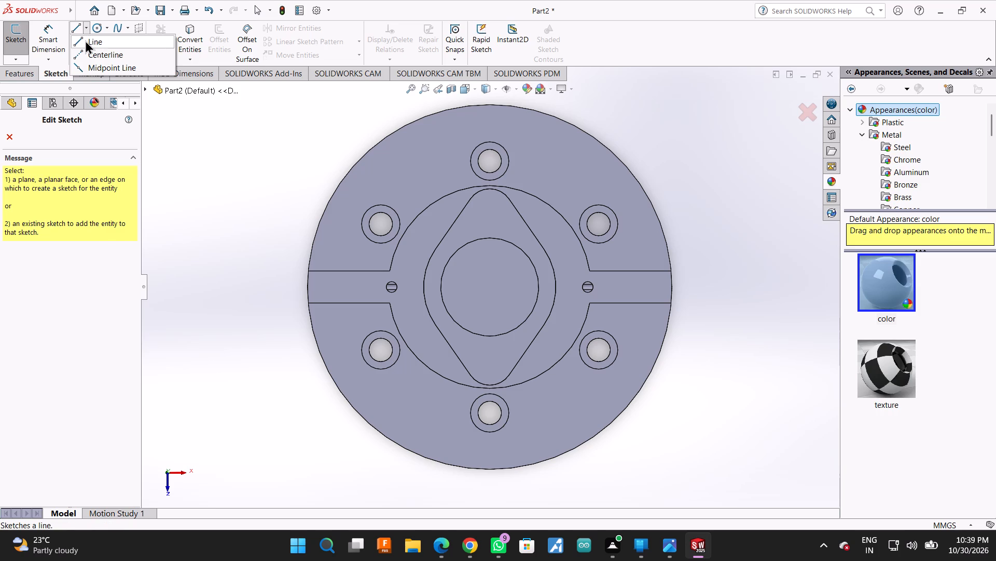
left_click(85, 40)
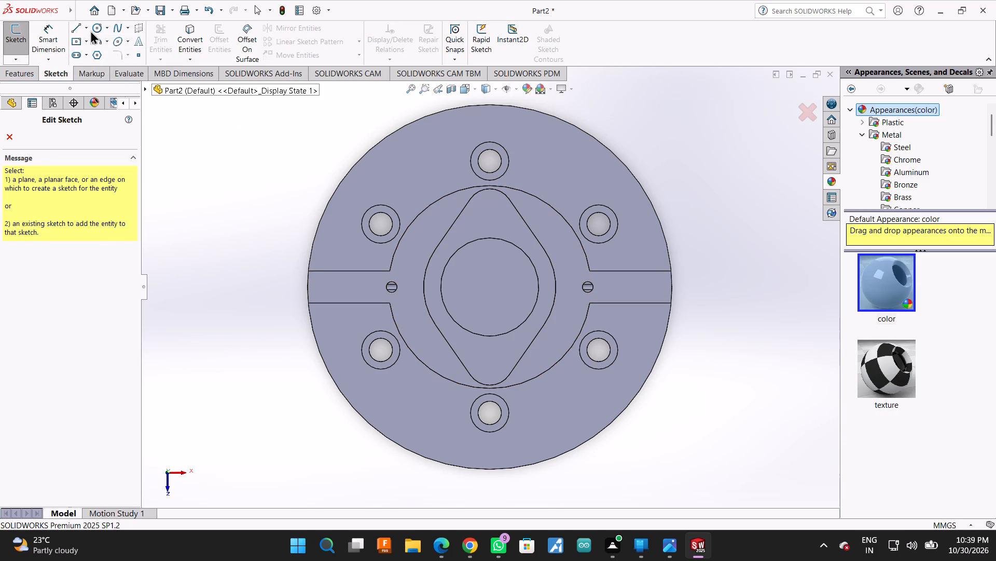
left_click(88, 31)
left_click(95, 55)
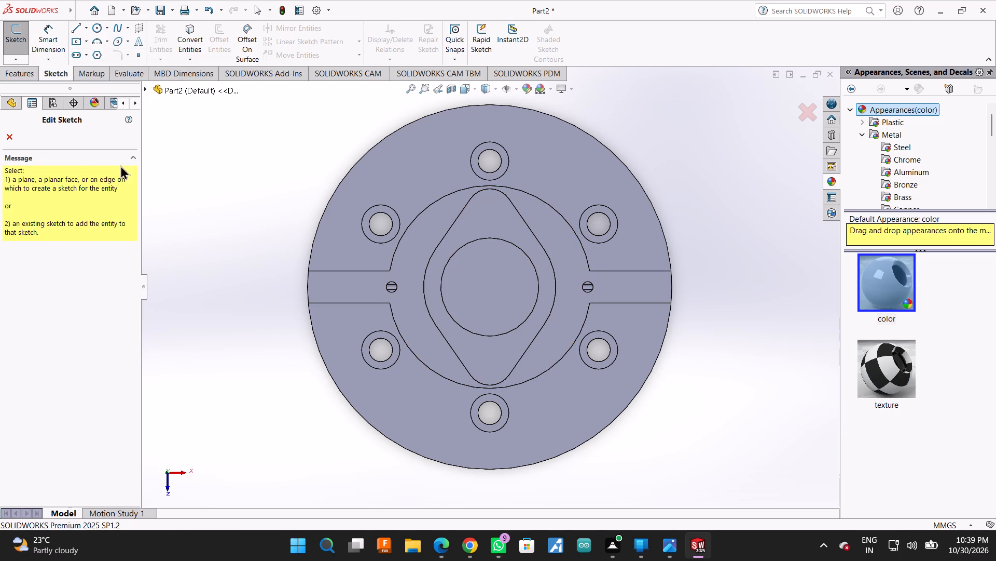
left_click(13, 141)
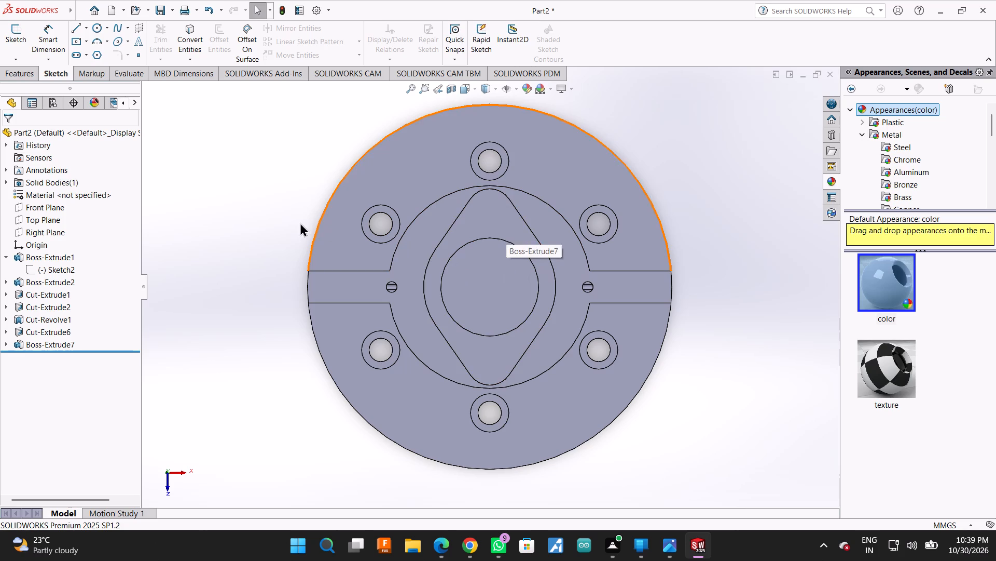
Place two Ø10.0 ANSI Metric dowel holes, 11 mm deep blind, on the boss's top face at the upper and lower lobe centres.
left_click(31, 66)
left_click(26, 70)
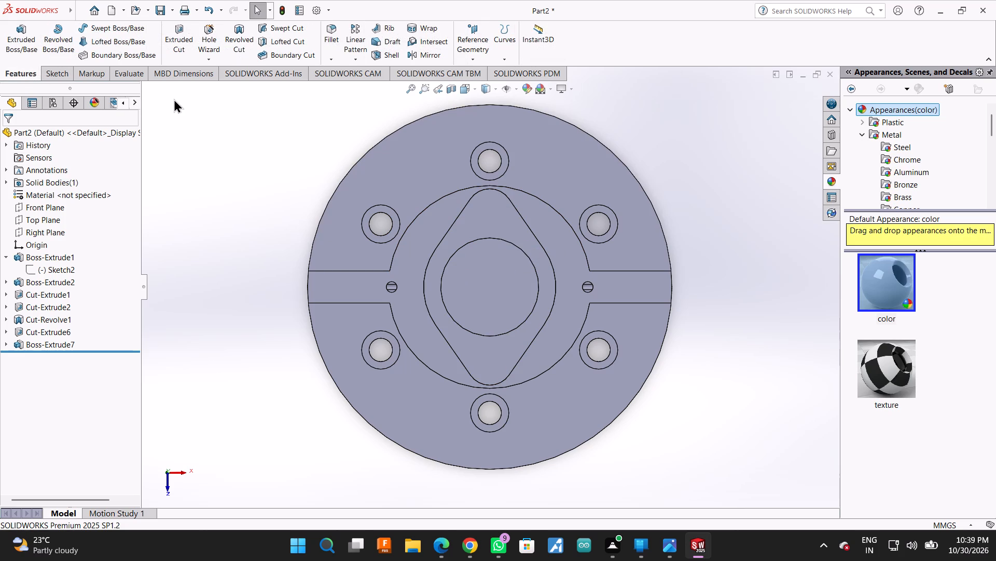
left_click(213, 38)
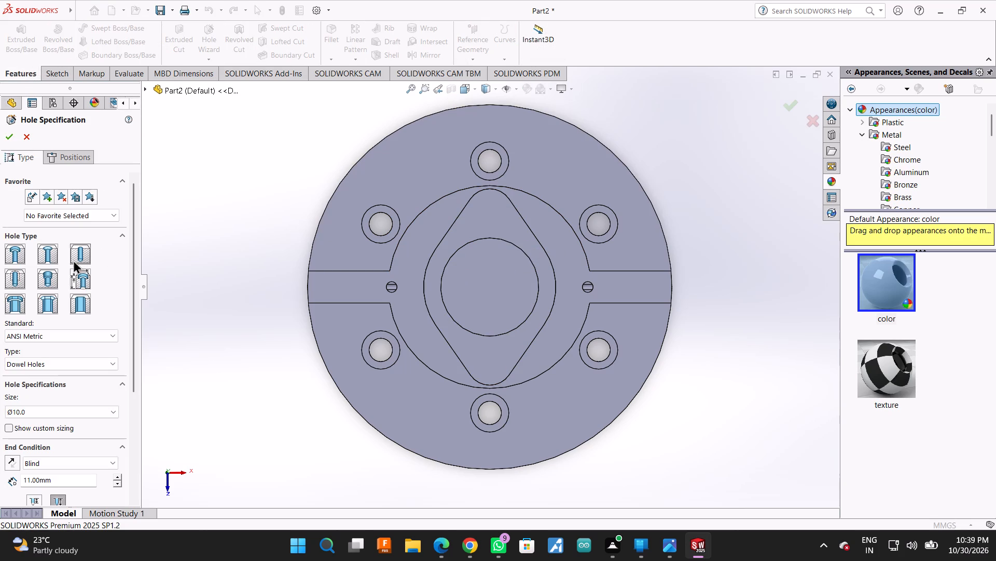
left_click(77, 252)
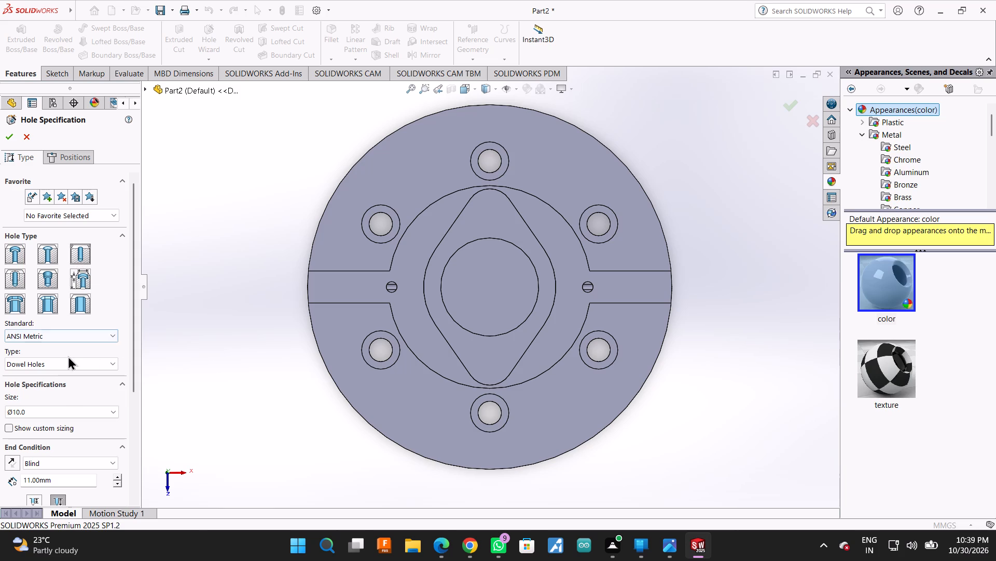
scroll(68, 356, "down", 3)
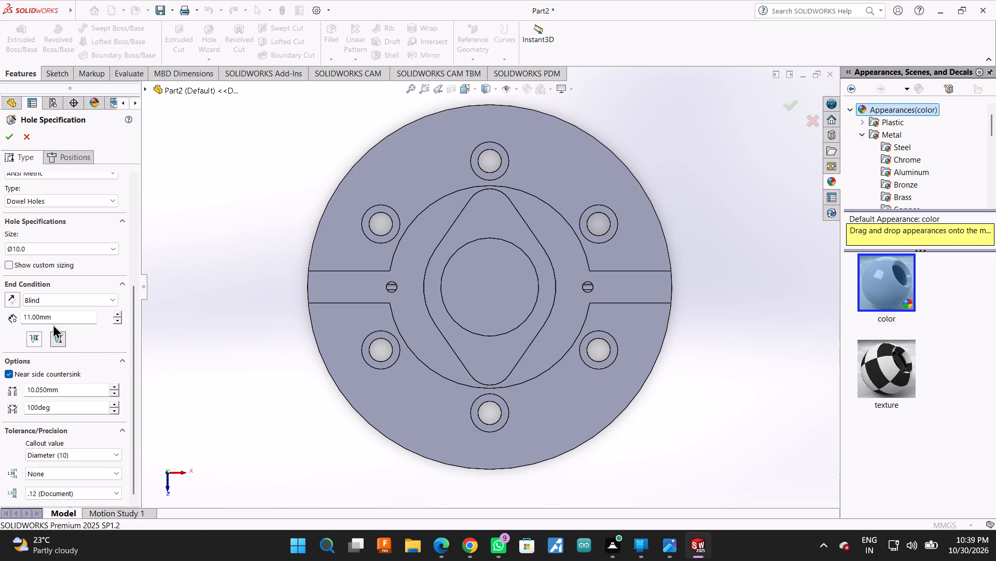
scroll(54, 324, "up", 1)
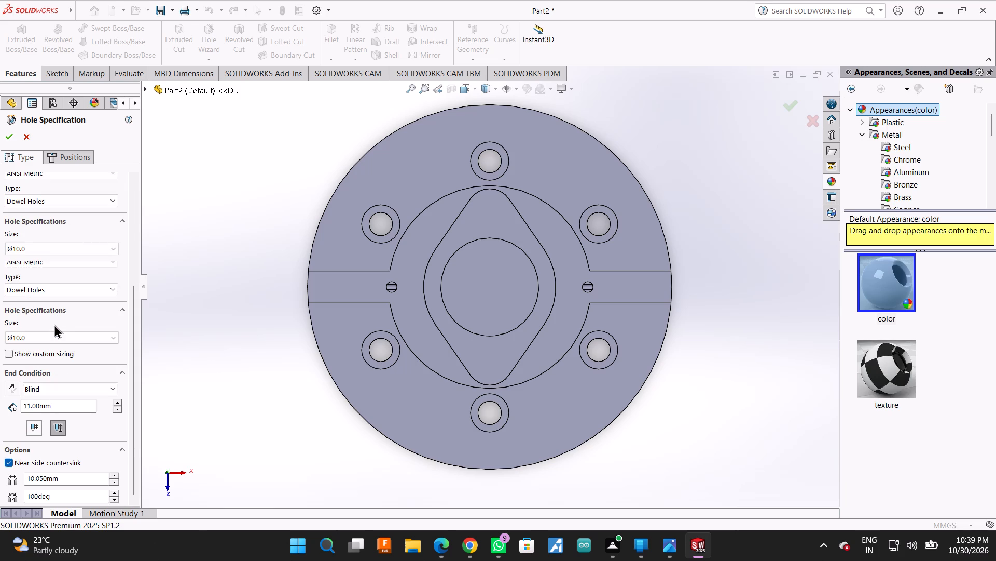
left_click(65, 159)
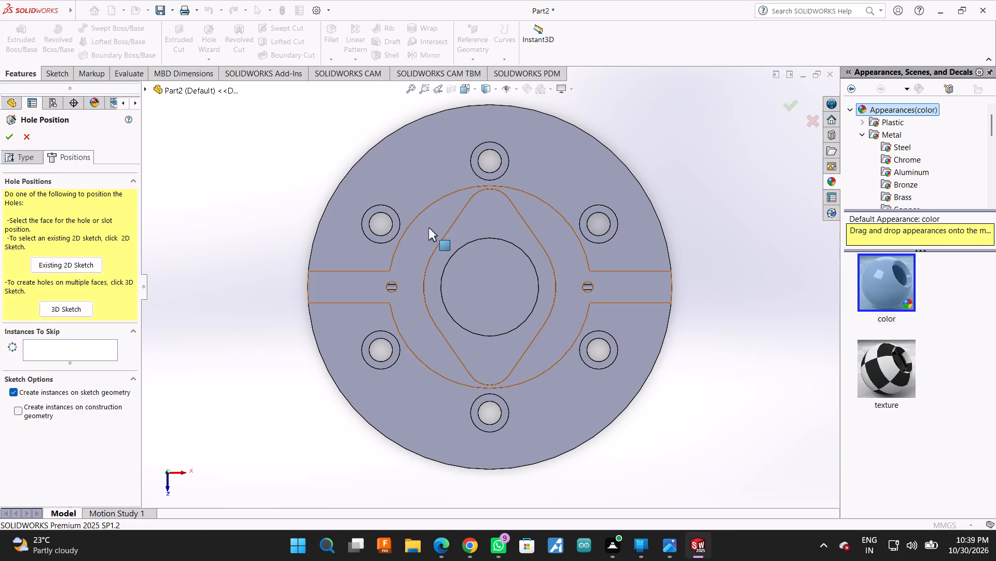
left_click(483, 226)
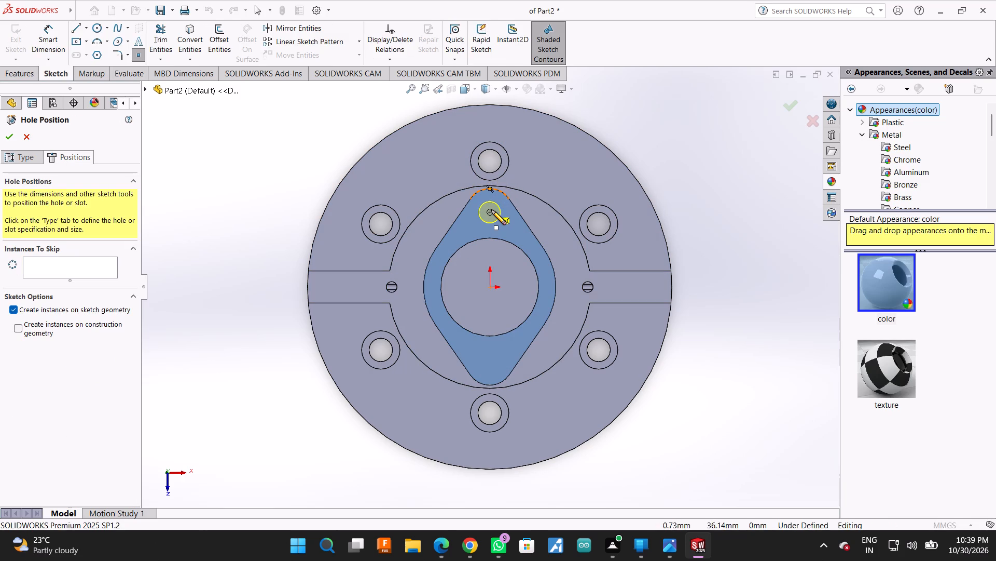
left_click(491, 210)
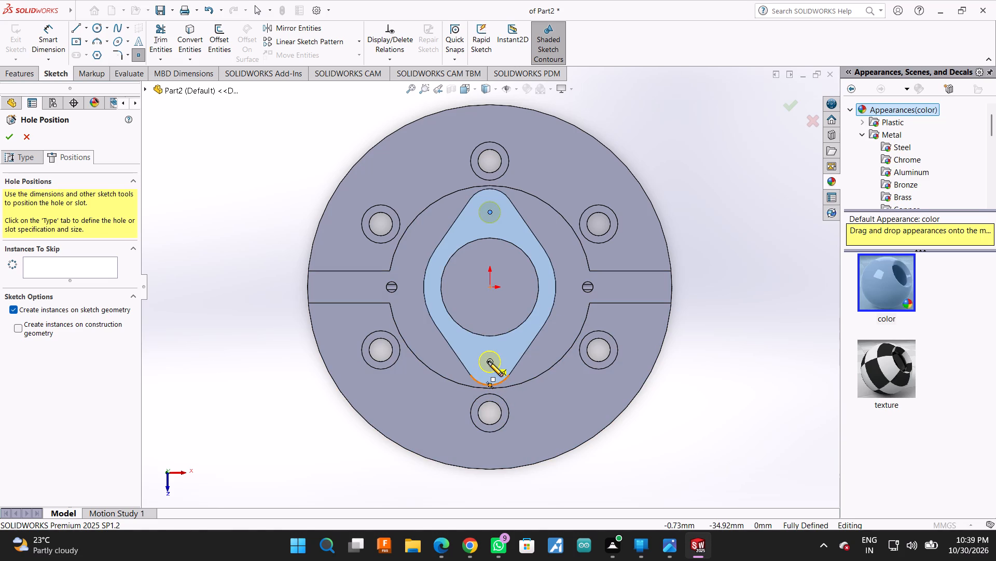
left_click(488, 362)
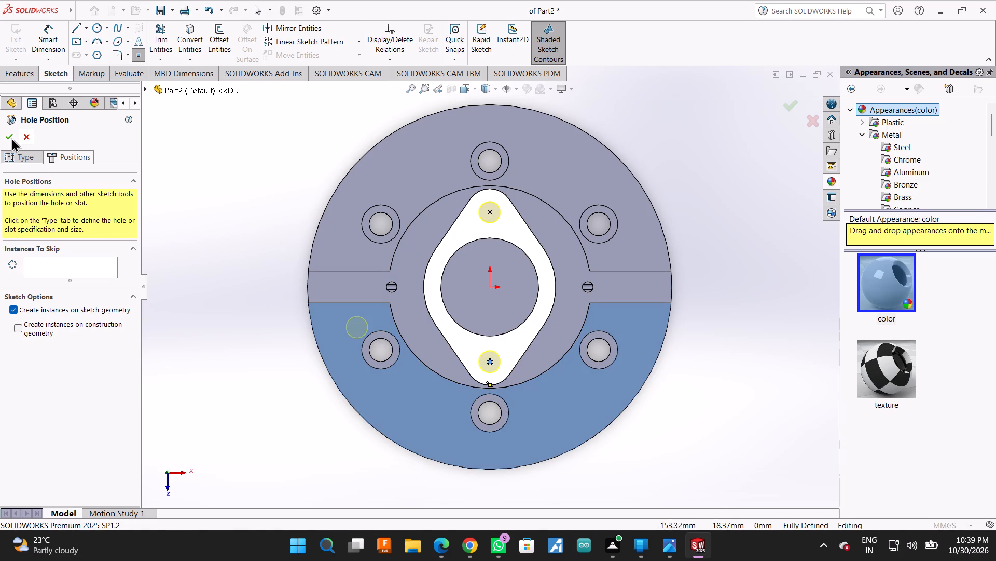
left_click(11, 138)
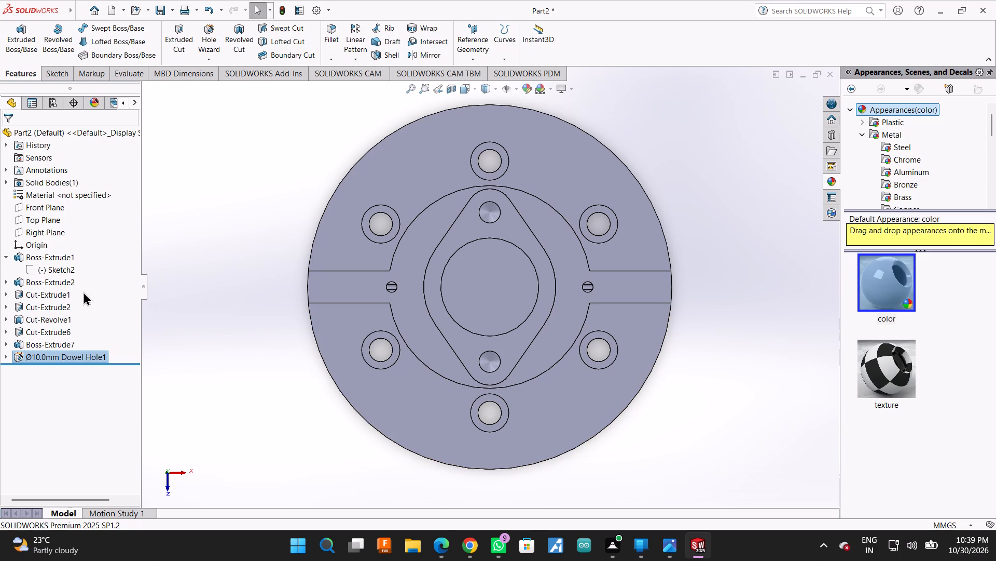
Examine the part in a section view through the Front Plane, close the section, and view the part square to the Right Plane.
left_click(37, 209)
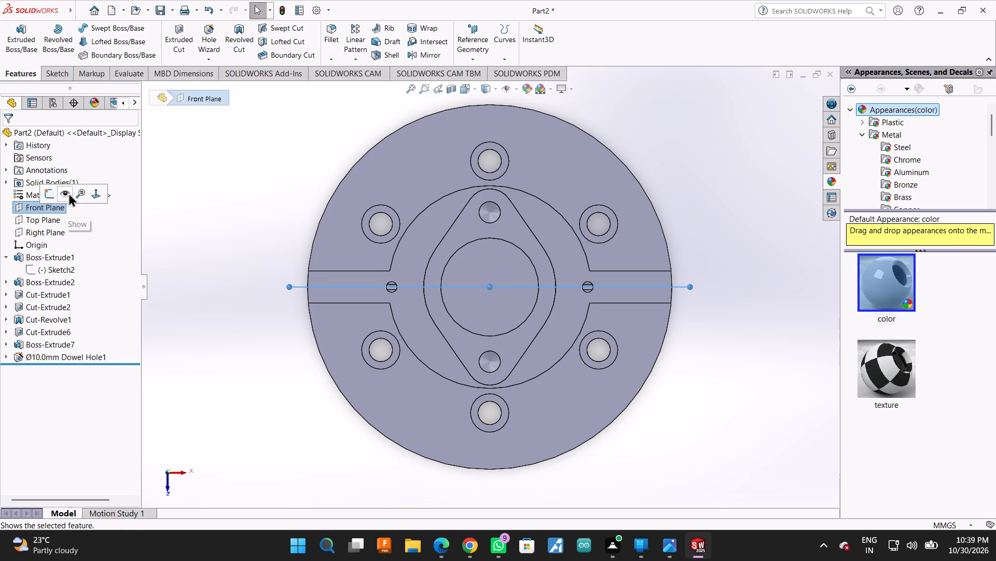
left_click(98, 191)
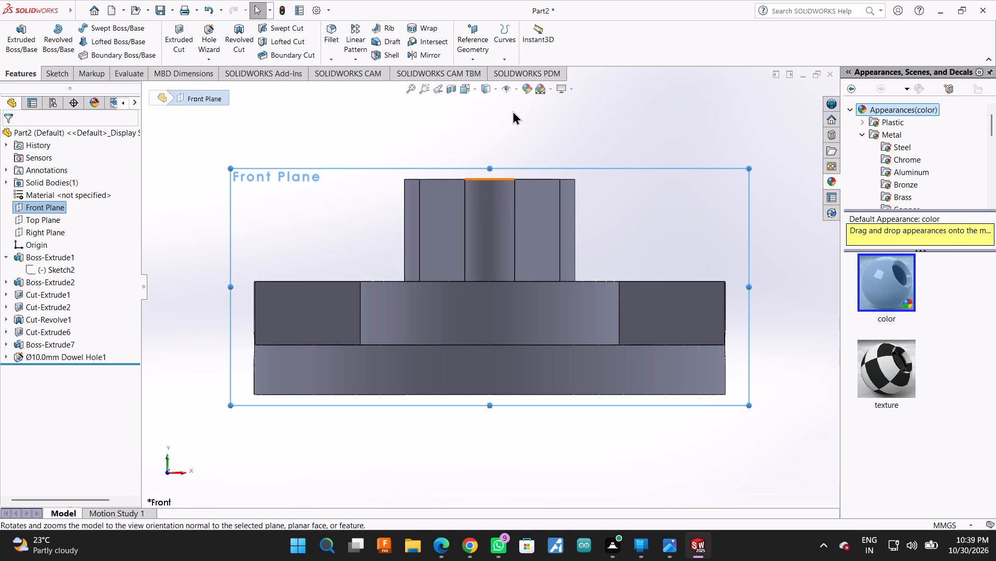
left_click(447, 85)
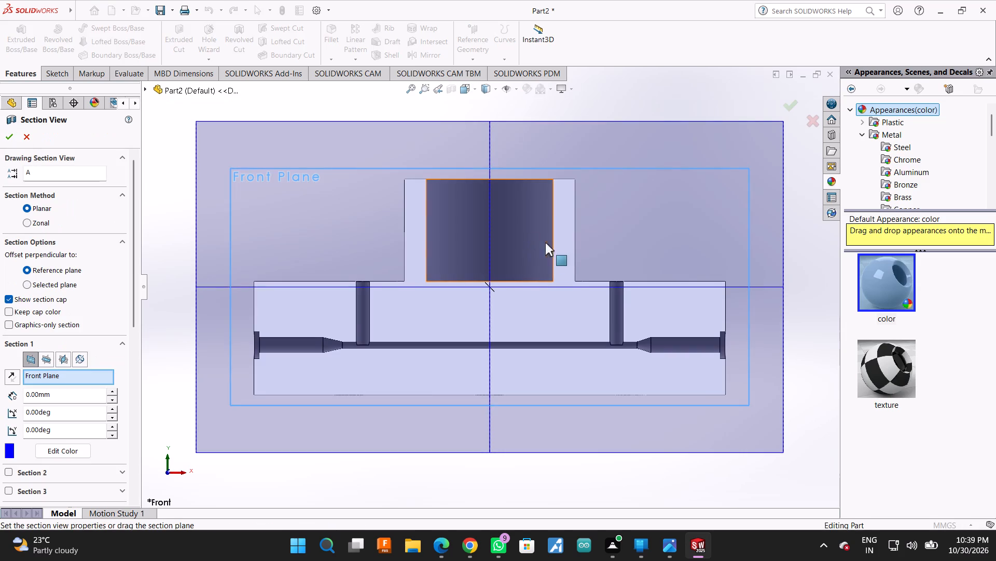
scroll(552, 261, "up", 1)
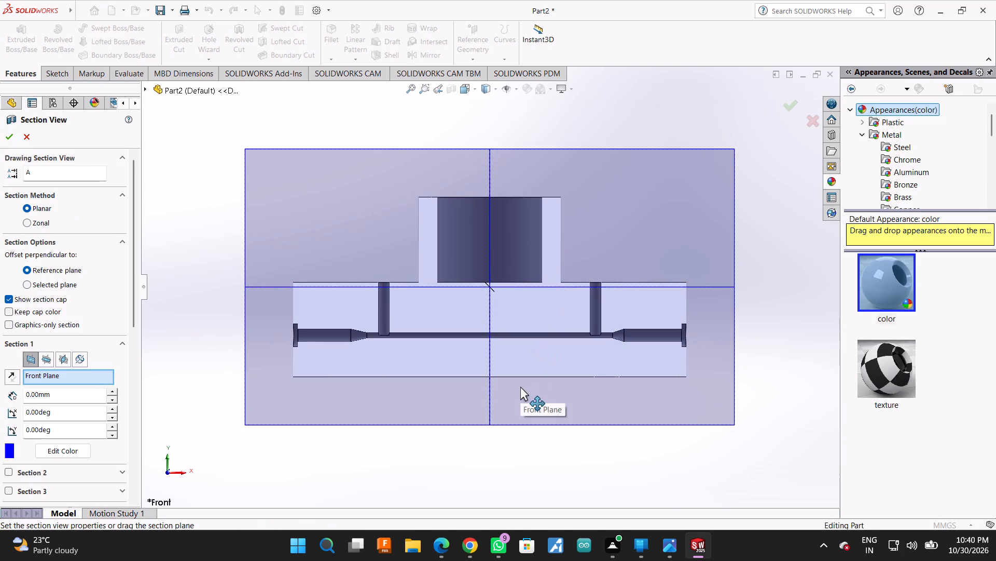
left_click(22, 131)
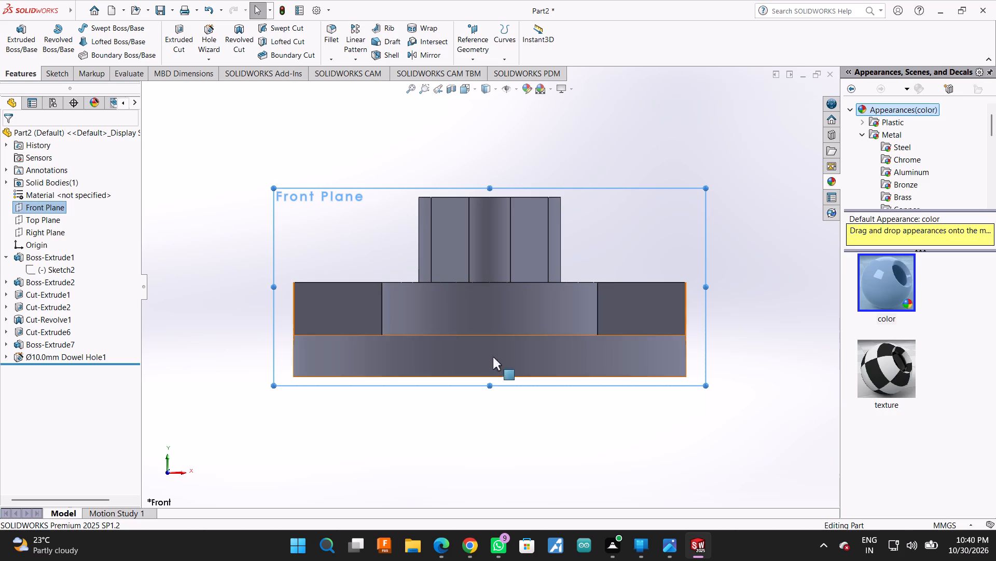
left_click(38, 226)
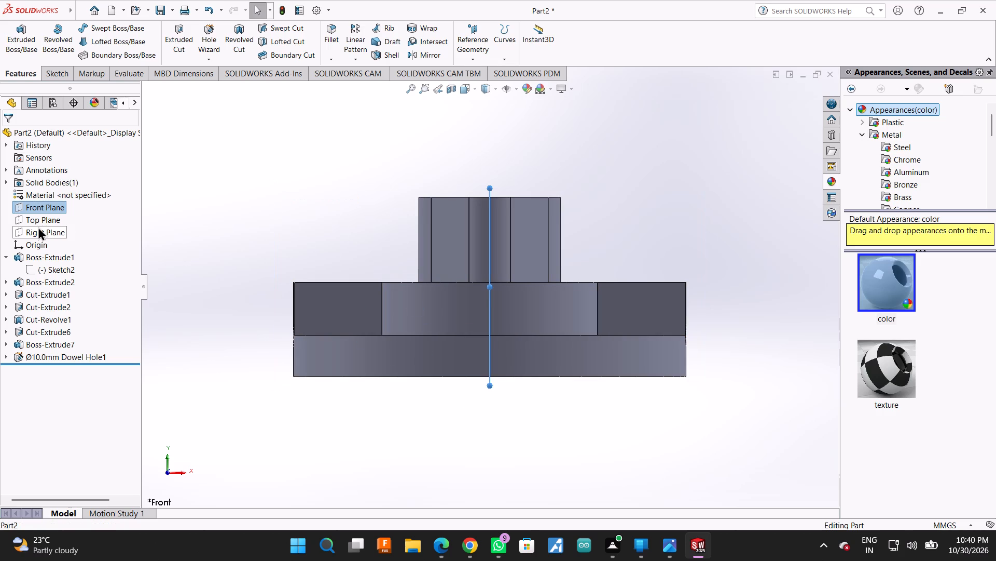
left_click(89, 208)
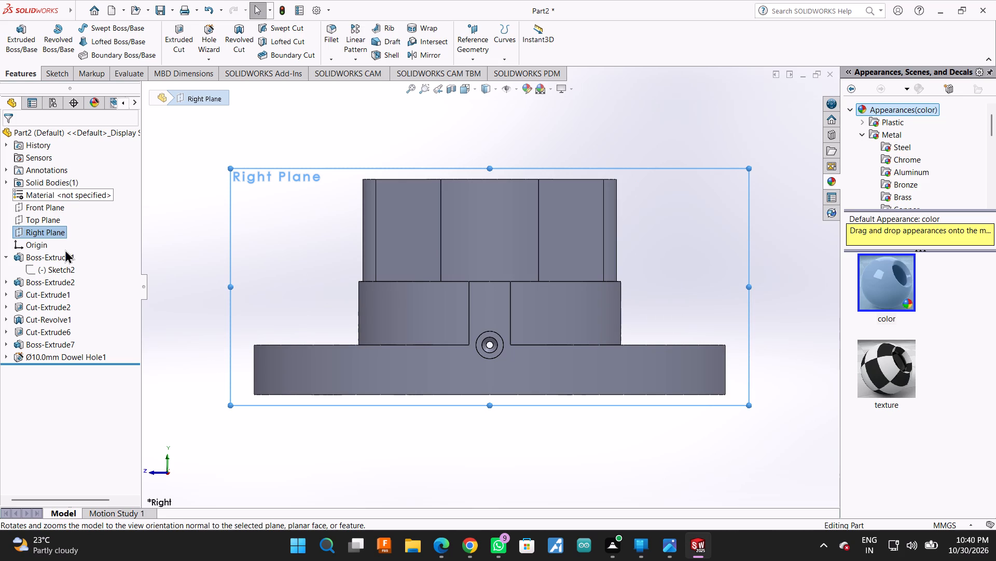
With hidden lines visible, sketch a vertical construction line about 78 mm long on the Front Plane, from the boss's top edge to the origin.
left_click(54, 211)
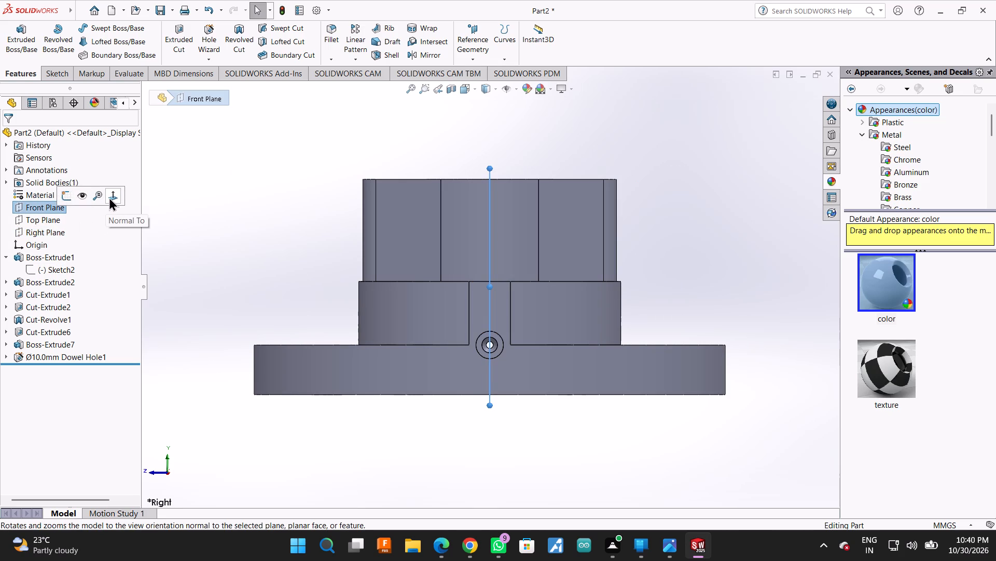
left_click(109, 197)
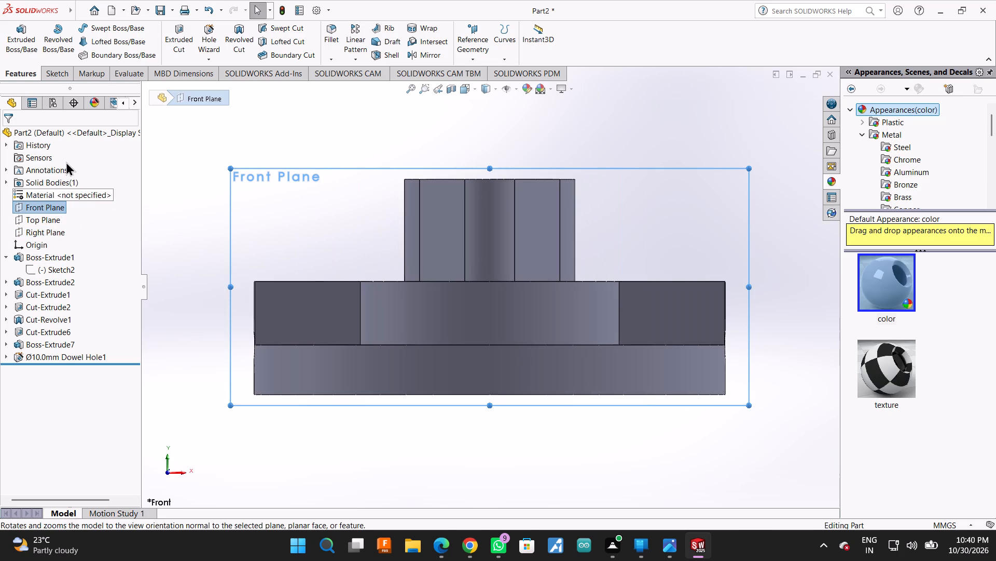
left_click(46, 75)
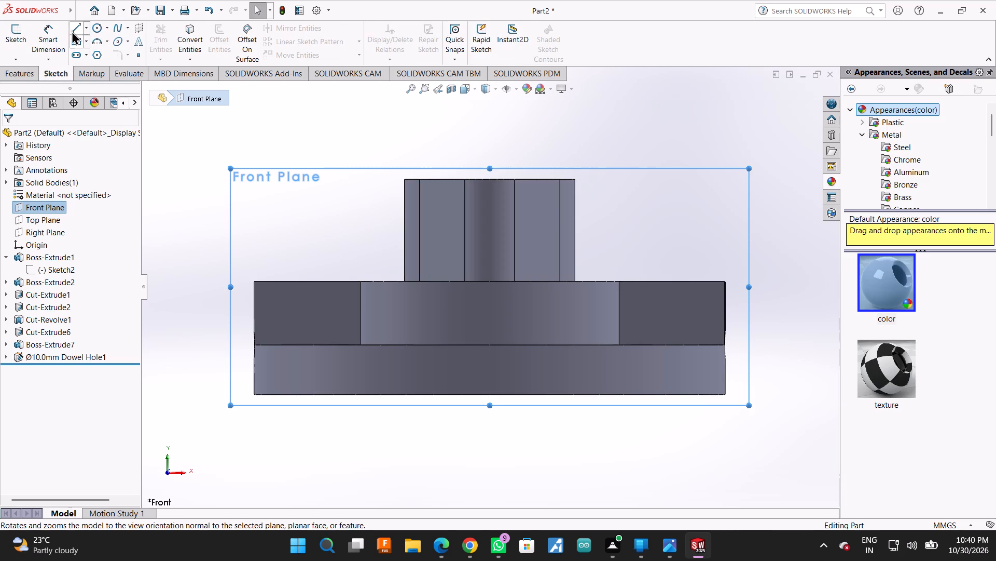
left_click(86, 26)
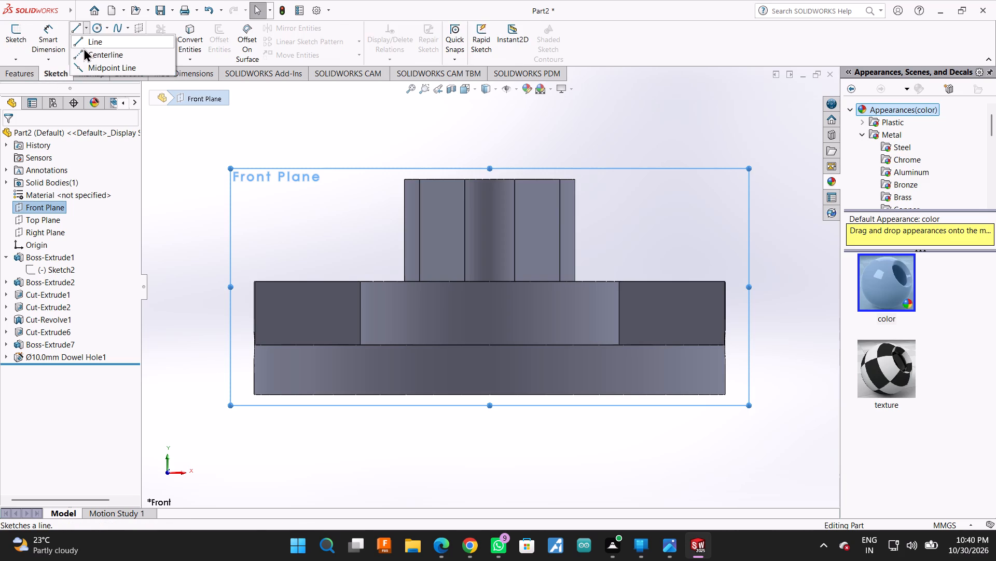
left_click(75, 30)
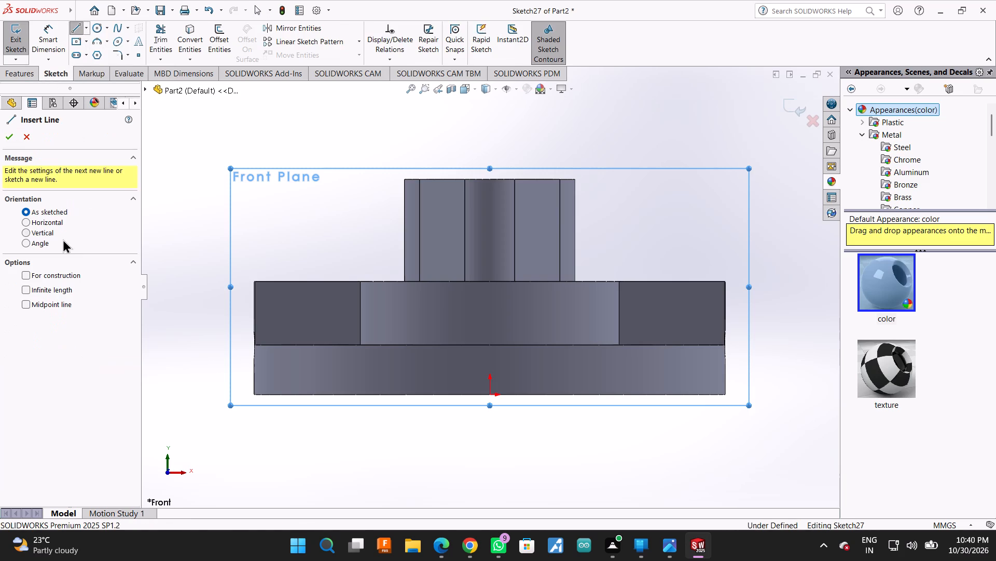
left_click(22, 274)
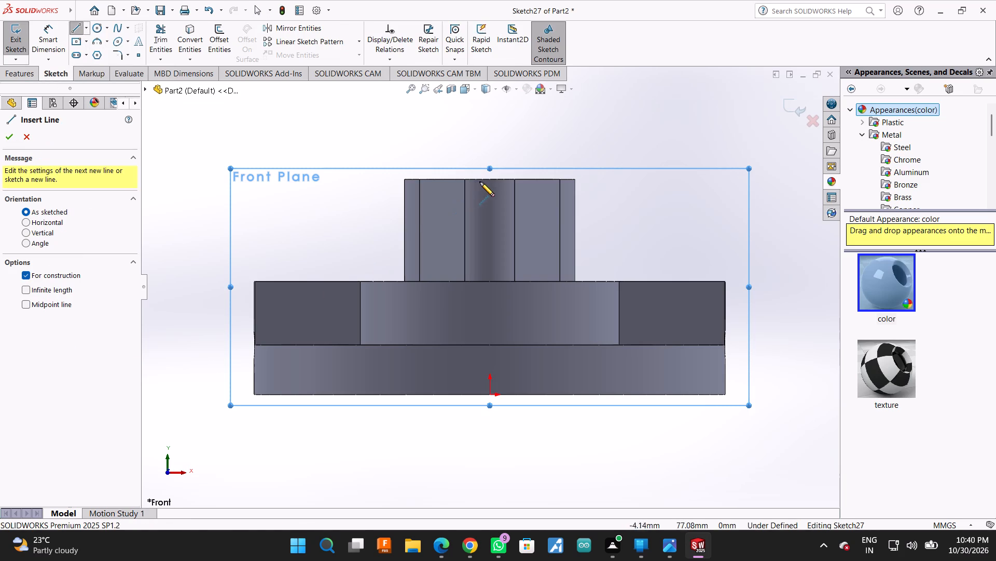
left_click(496, 93)
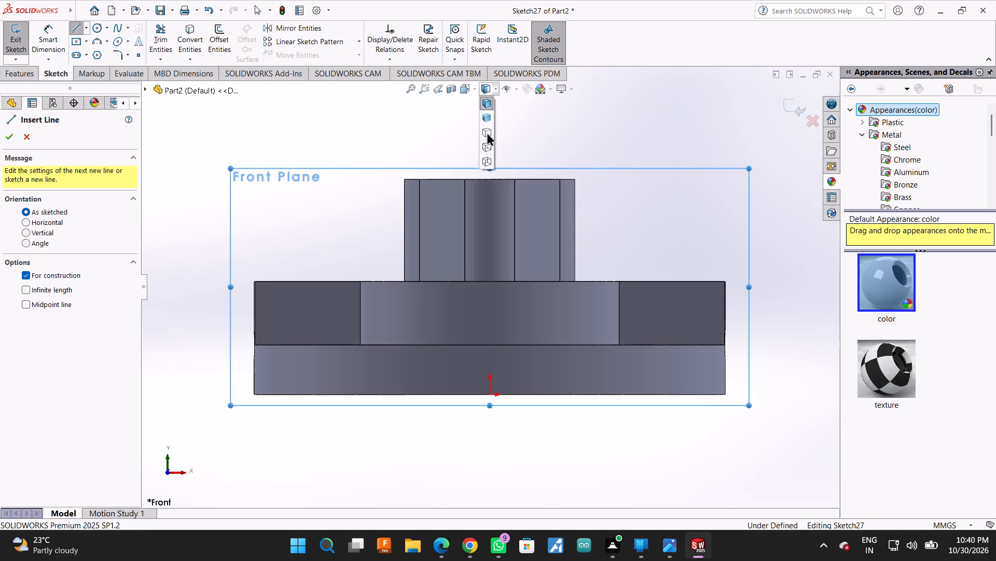
left_click(484, 146)
left_click(489, 180)
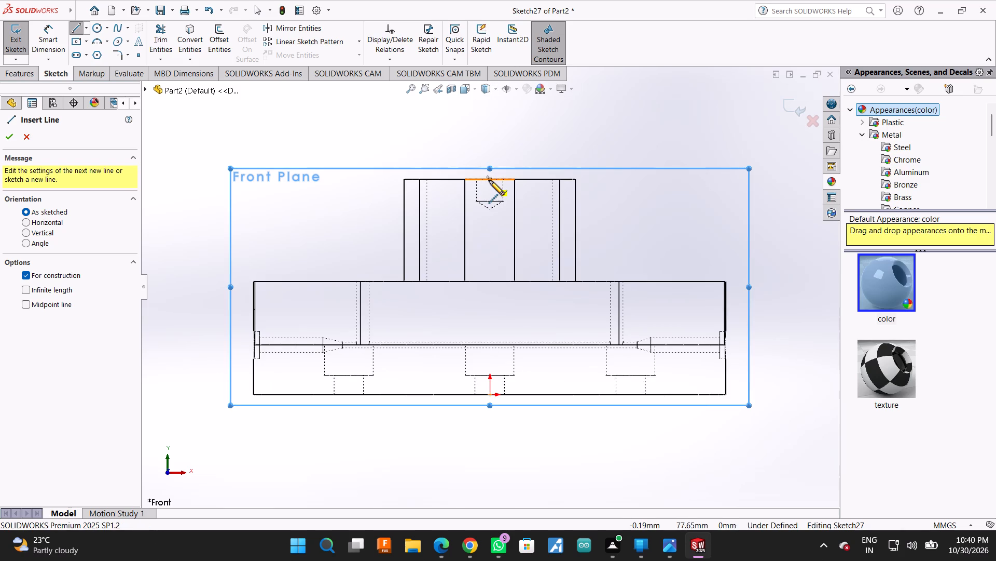
left_click(490, 395)
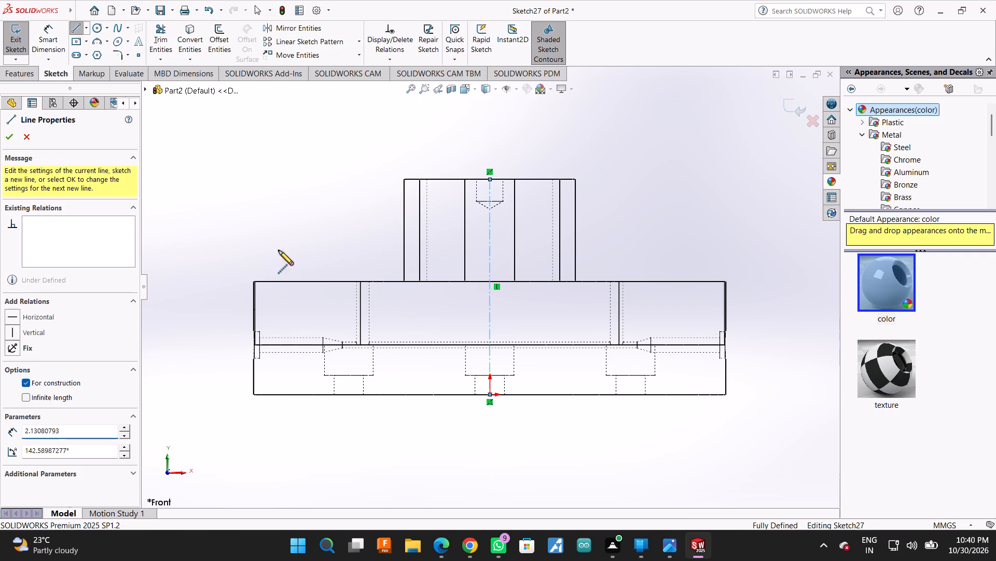
left_click(72, 20)
left_click(74, 28)
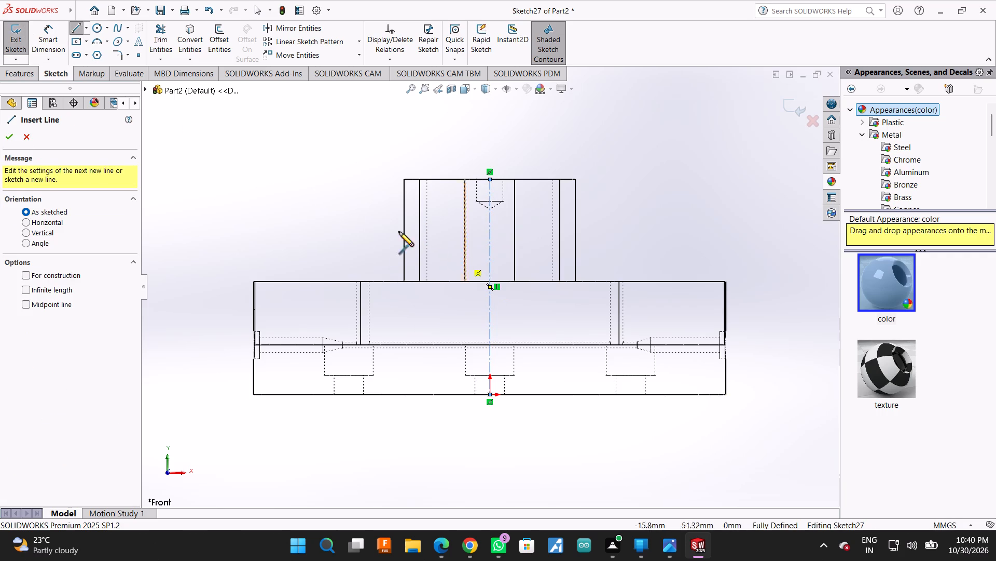
key("Escape")
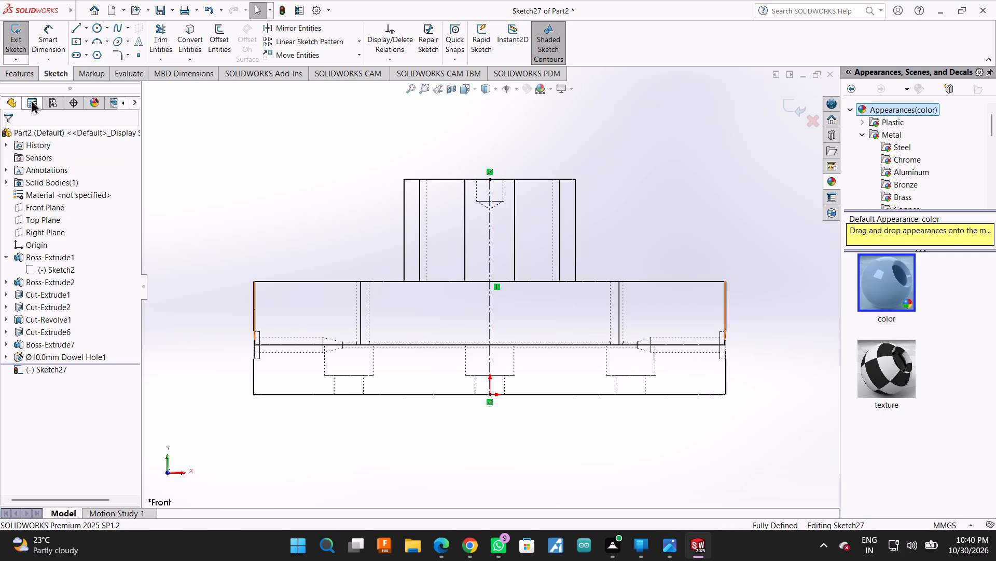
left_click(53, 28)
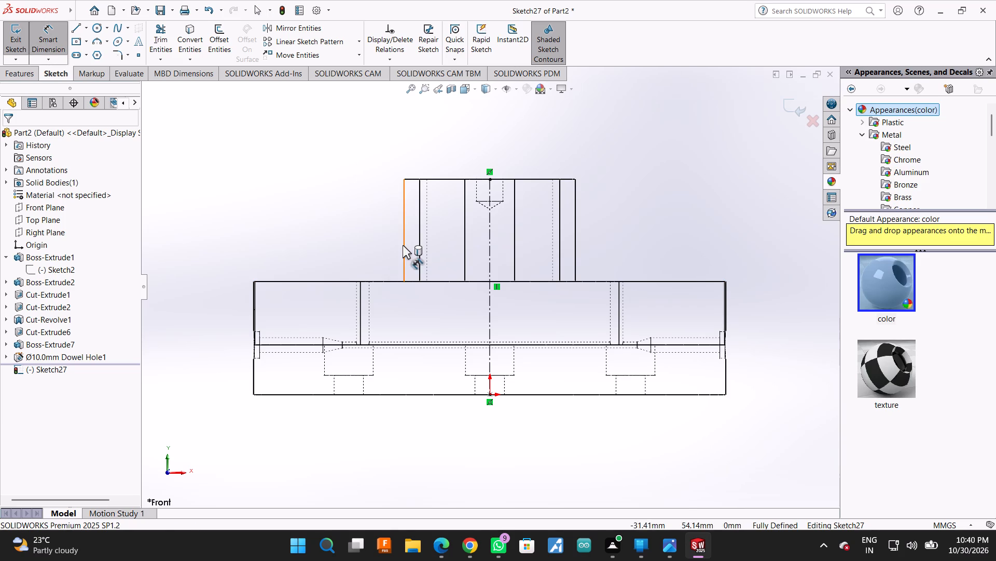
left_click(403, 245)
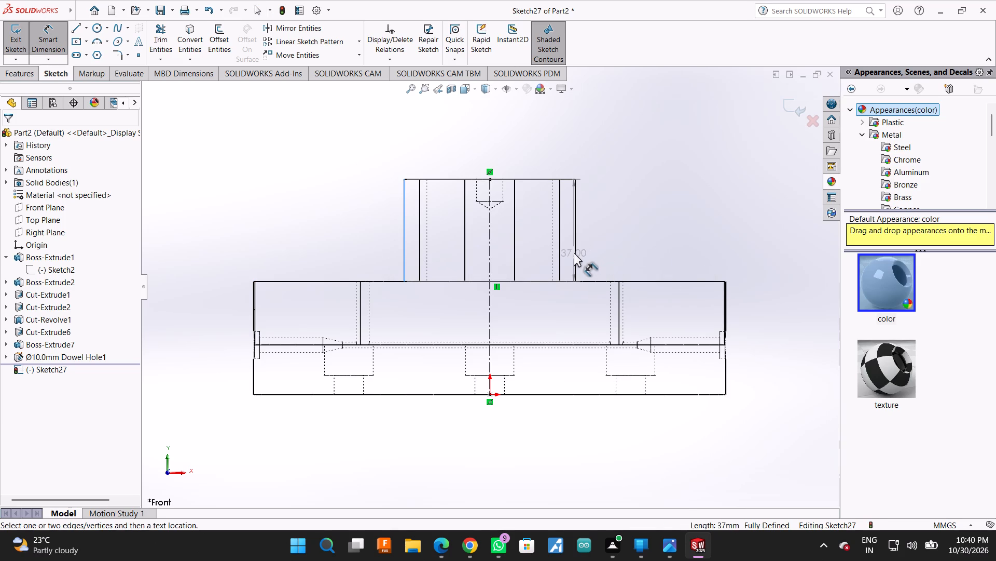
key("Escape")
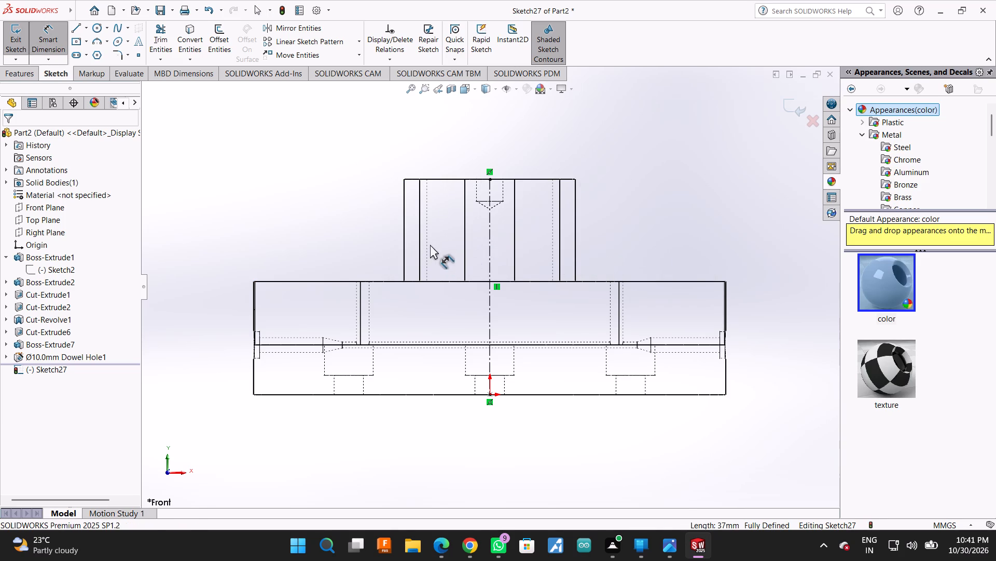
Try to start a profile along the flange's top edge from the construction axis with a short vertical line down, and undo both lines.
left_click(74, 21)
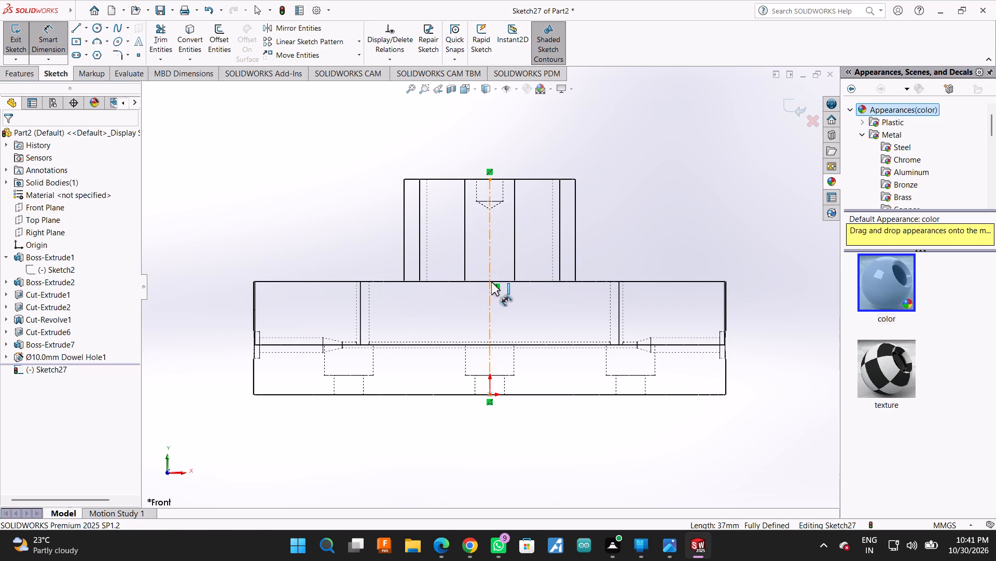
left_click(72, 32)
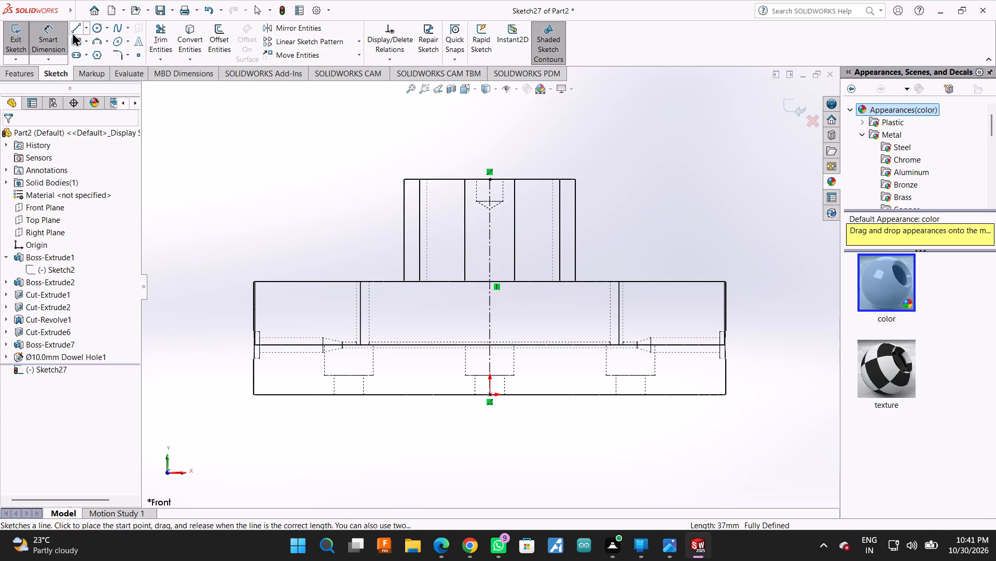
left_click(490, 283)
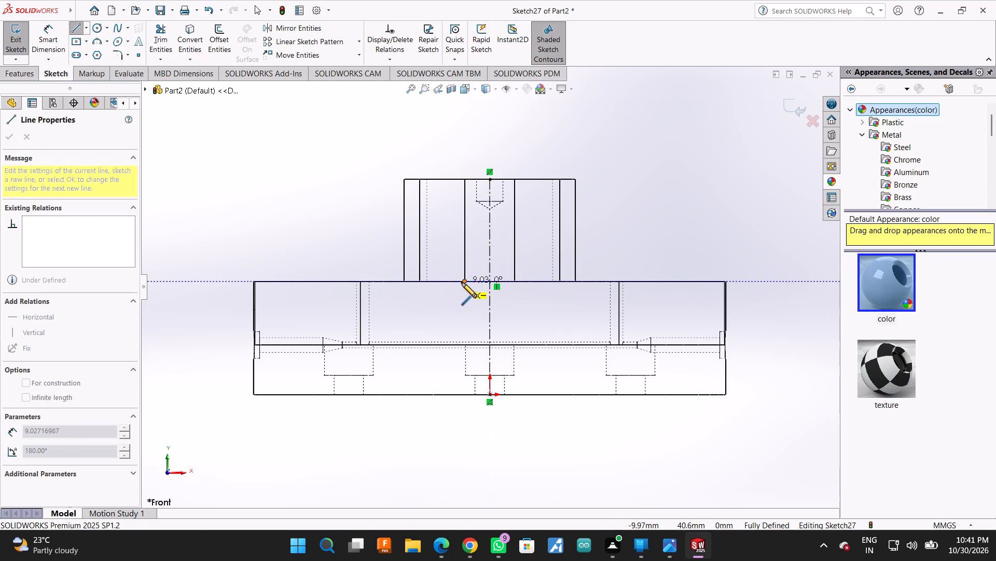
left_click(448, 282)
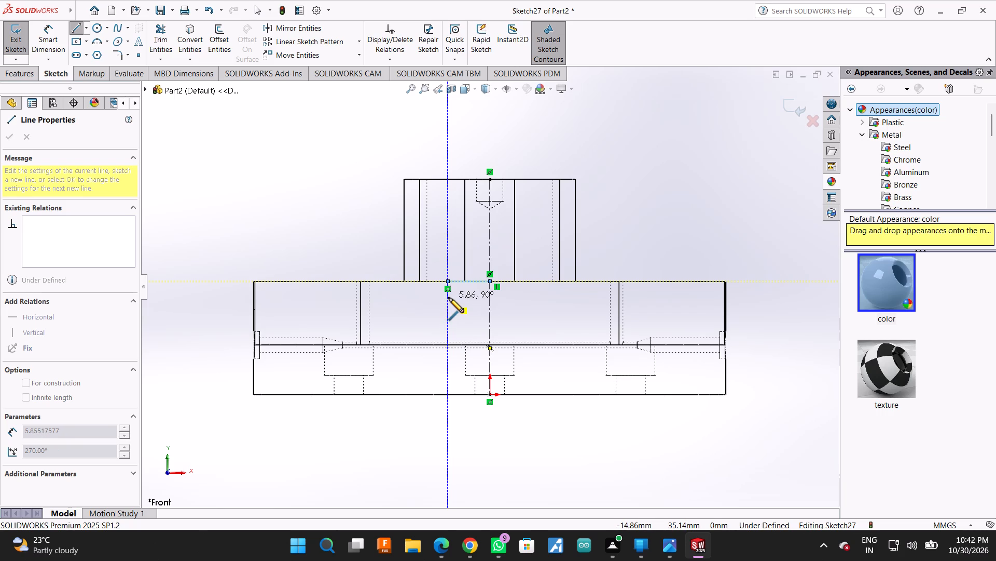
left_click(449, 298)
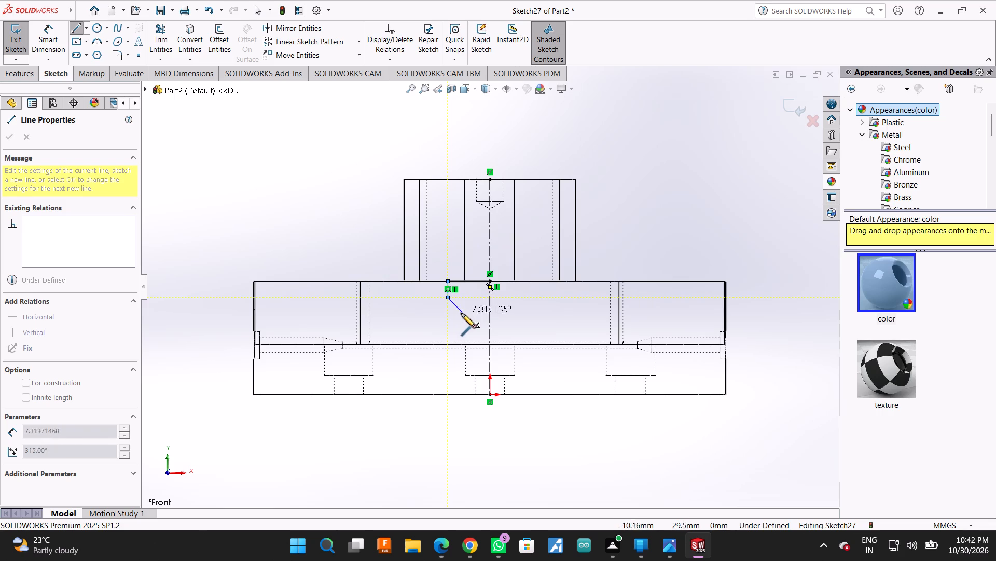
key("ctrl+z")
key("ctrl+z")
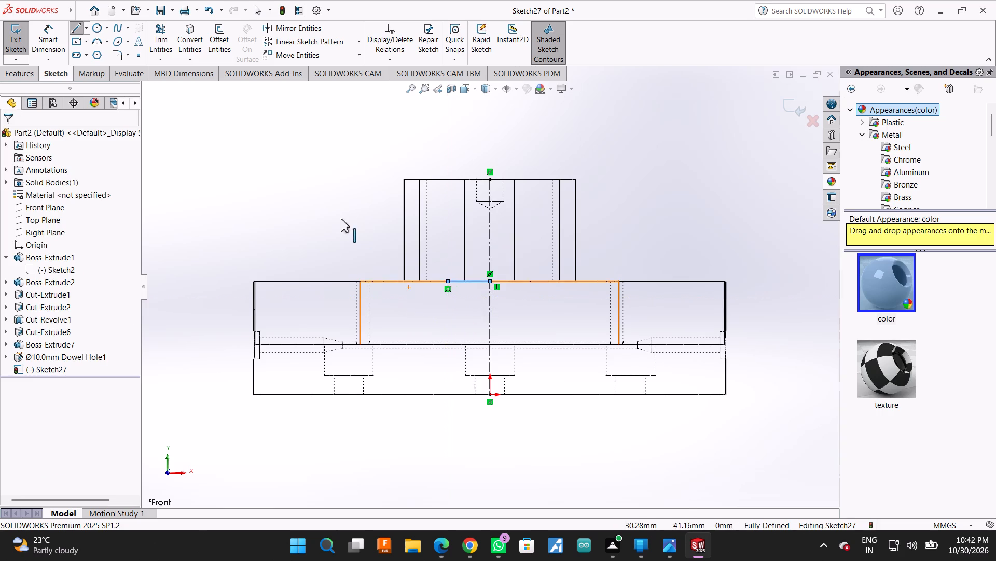
Sketch a stepped half-profile from the axis at the flange's top edge, about 12 mm outward, down through a ledge and 45° slope, back to the origin.
left_click(72, 28)
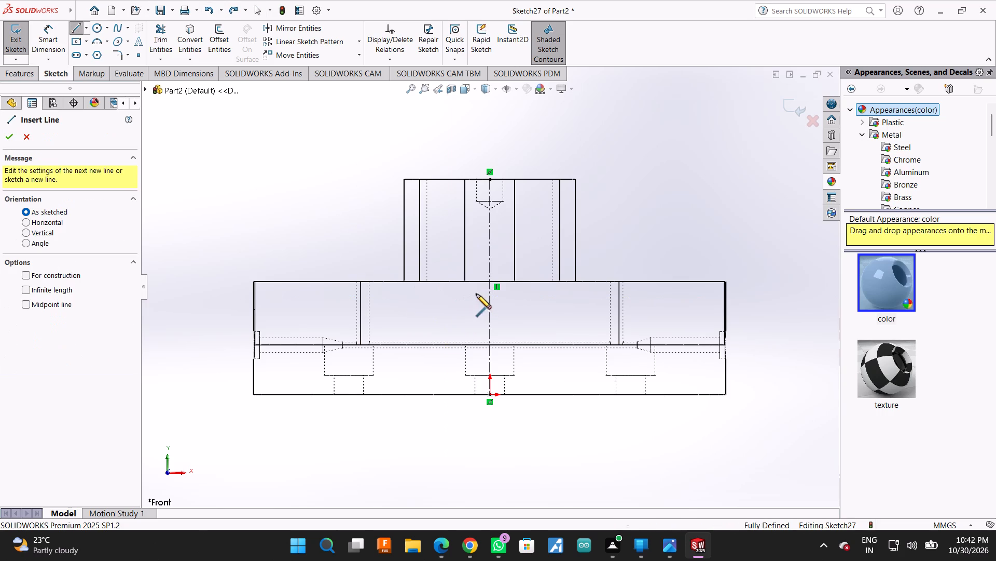
left_click(490, 283)
left_click(456, 281)
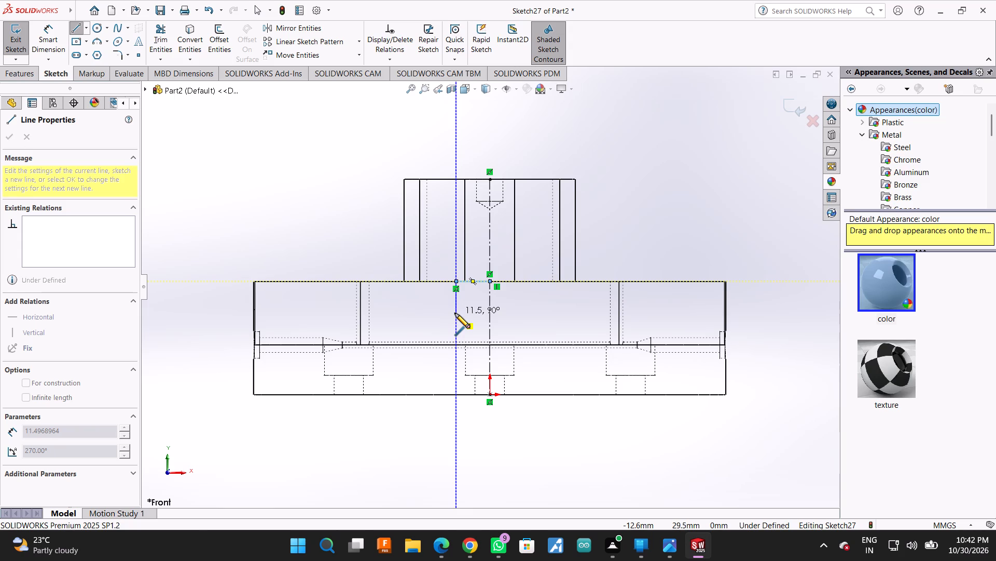
left_click(455, 313)
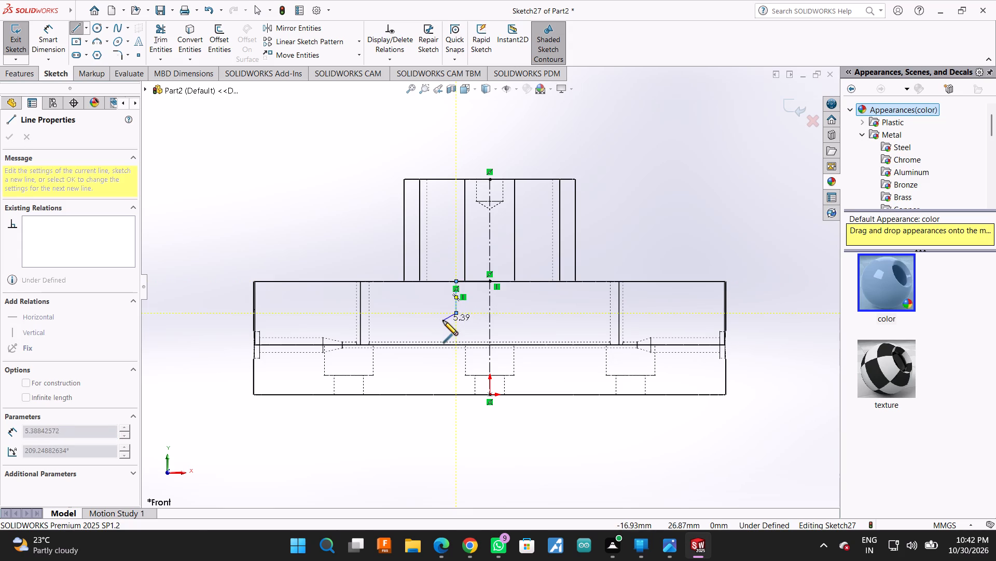
left_click(437, 311)
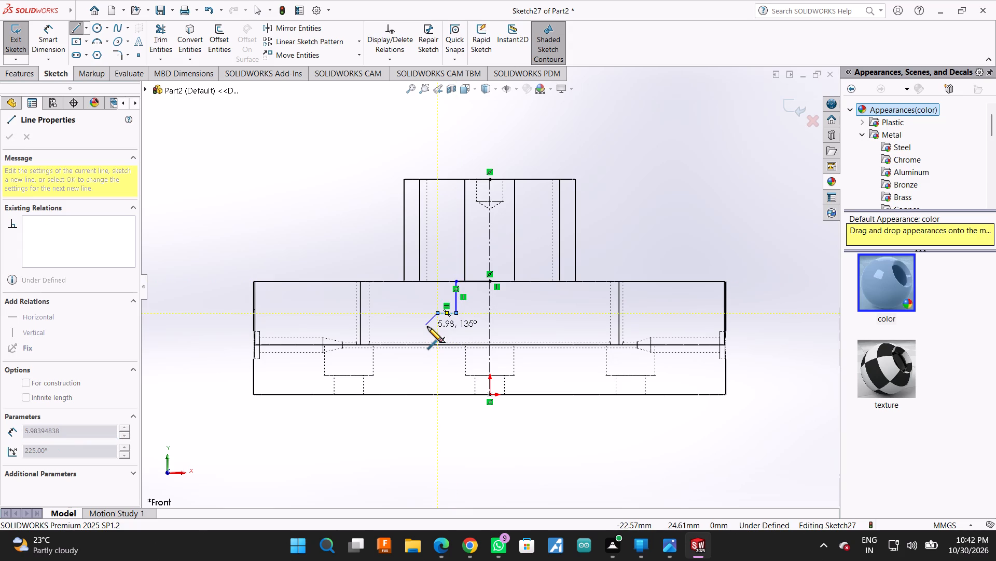
left_click(427, 327)
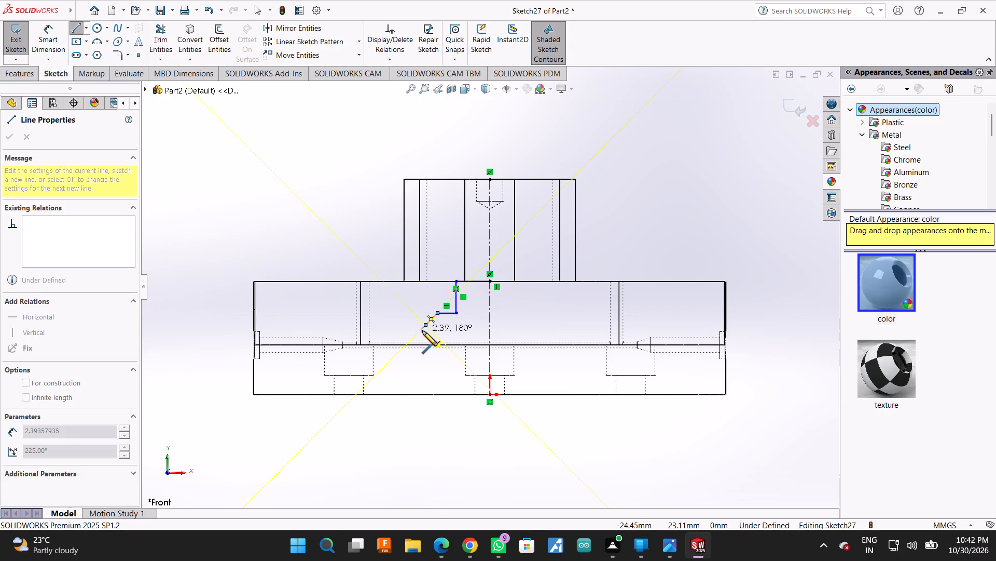
left_click(410, 327)
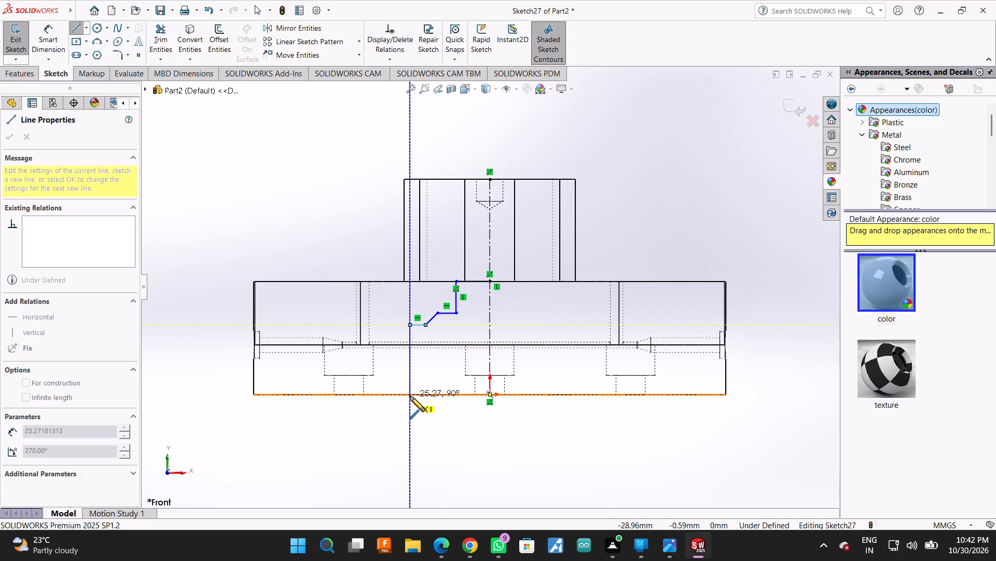
left_click(410, 396)
scroll(430, 397, "down", 5)
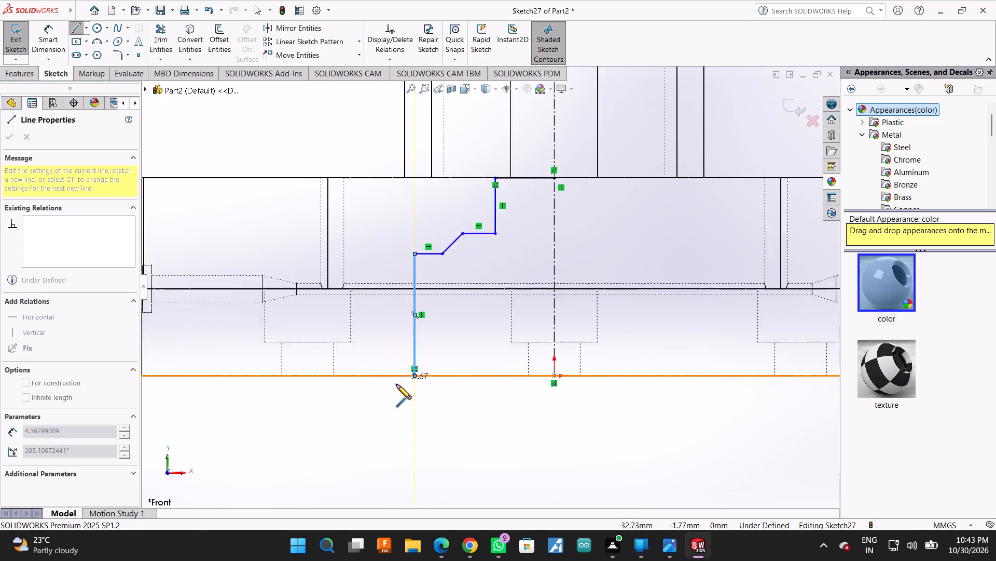
scroll(396, 384, "down", 4)
scroll(481, 362, "up", 6)
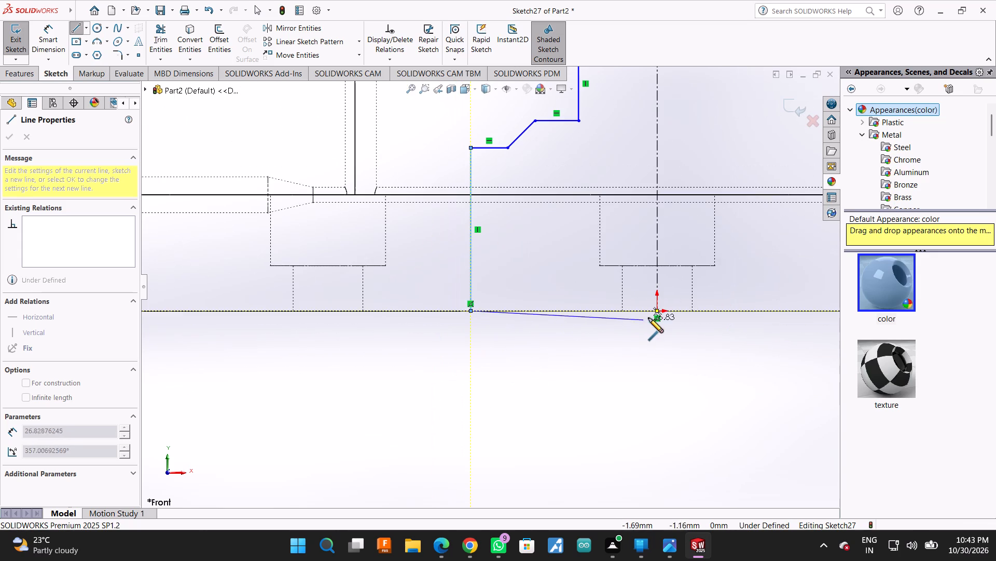
left_click(654, 312)
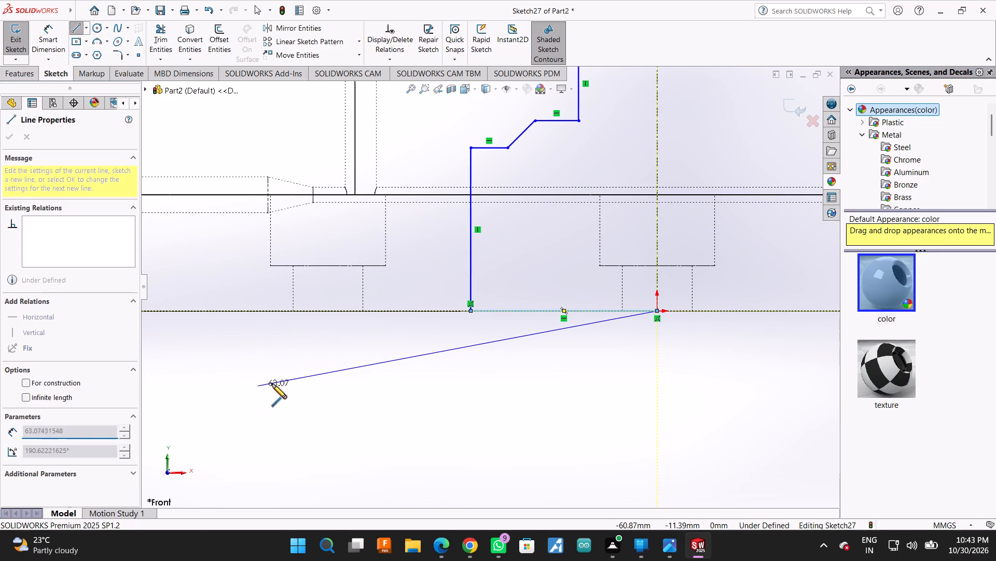
key("Escape")
Dimension the profile's upper step with a 15 mm top line and a 9 mm vertical side.
scroll(272, 384, "up", 5)
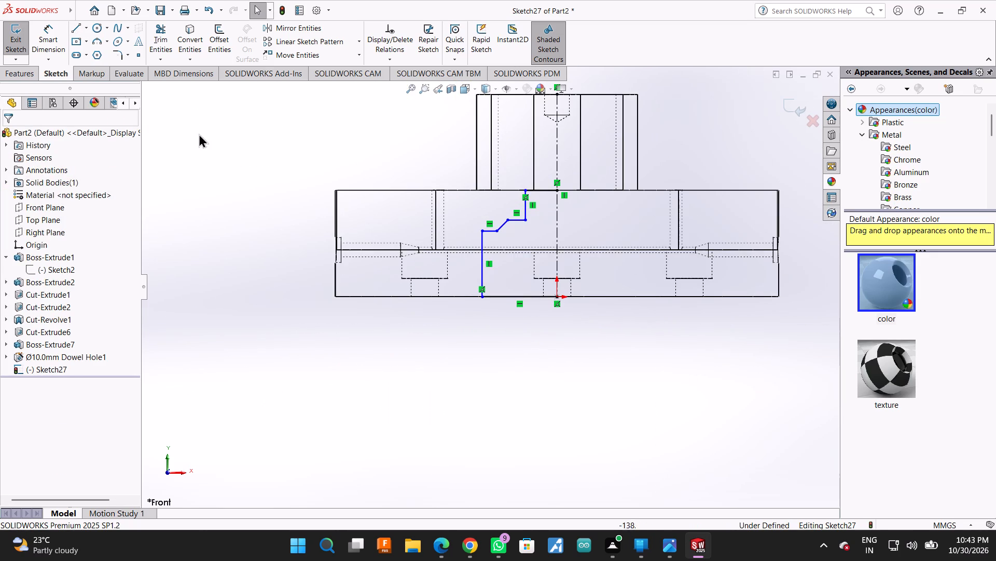
left_click(35, 30)
left_click(544, 189)
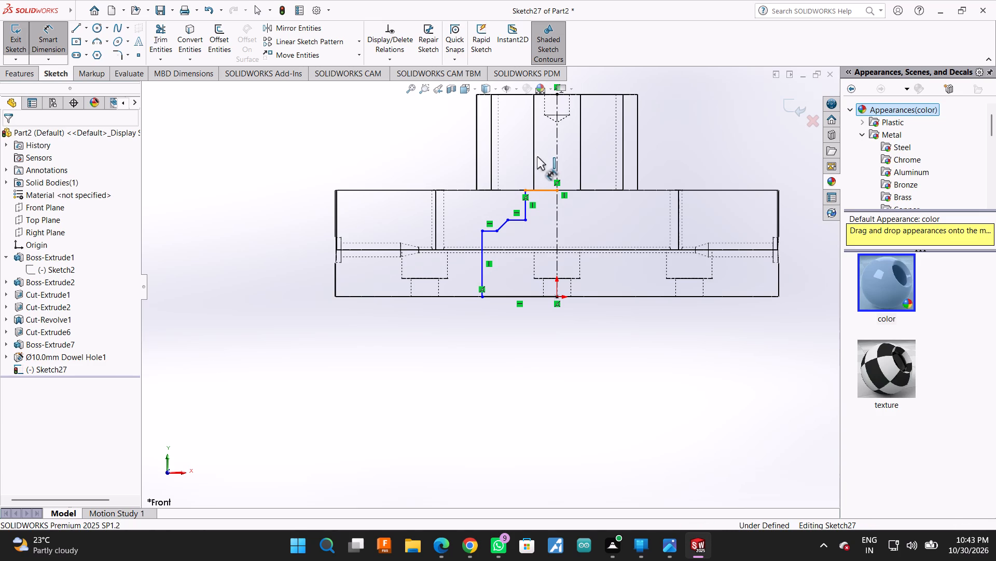
left_click(538, 140)
type("15")
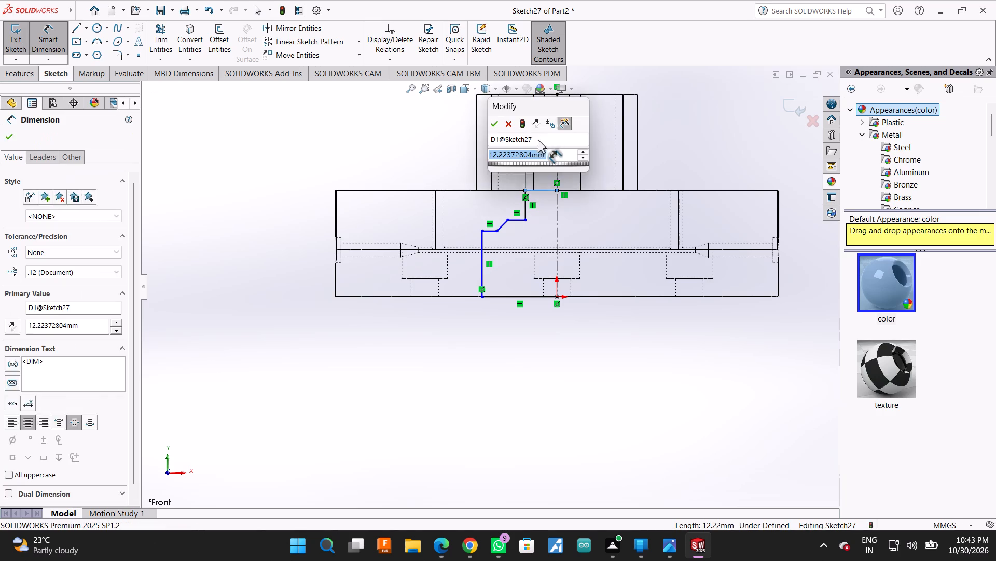
key("Return")
scroll(514, 212, "down", 1)
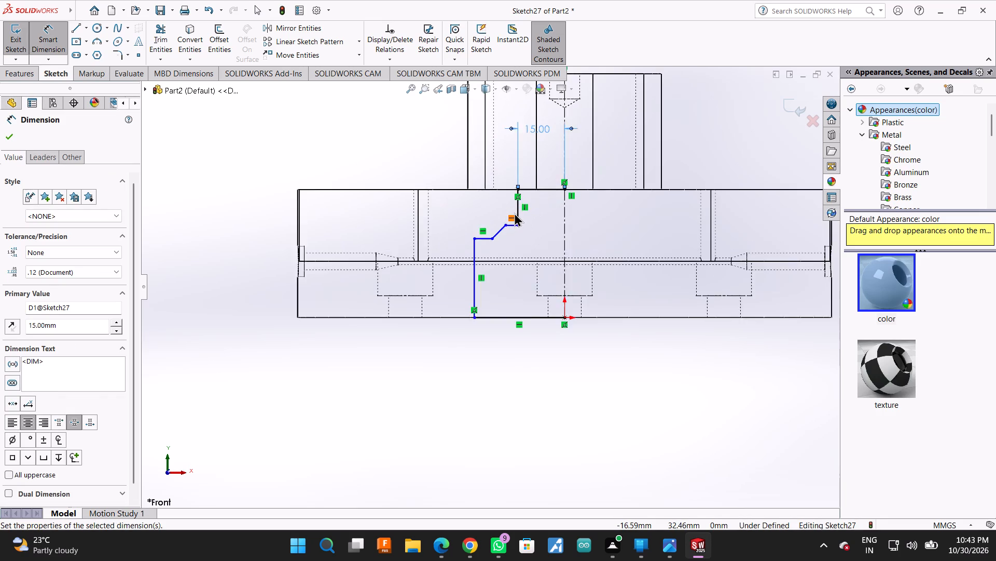
scroll(514, 212, "down", 2)
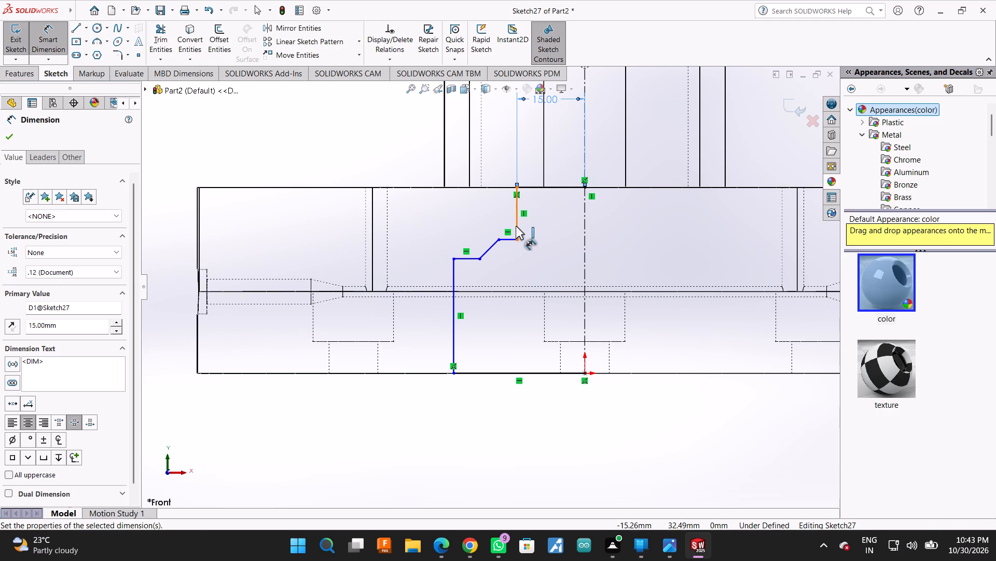
left_click(516, 226)
left_click(292, 218)
key("9")
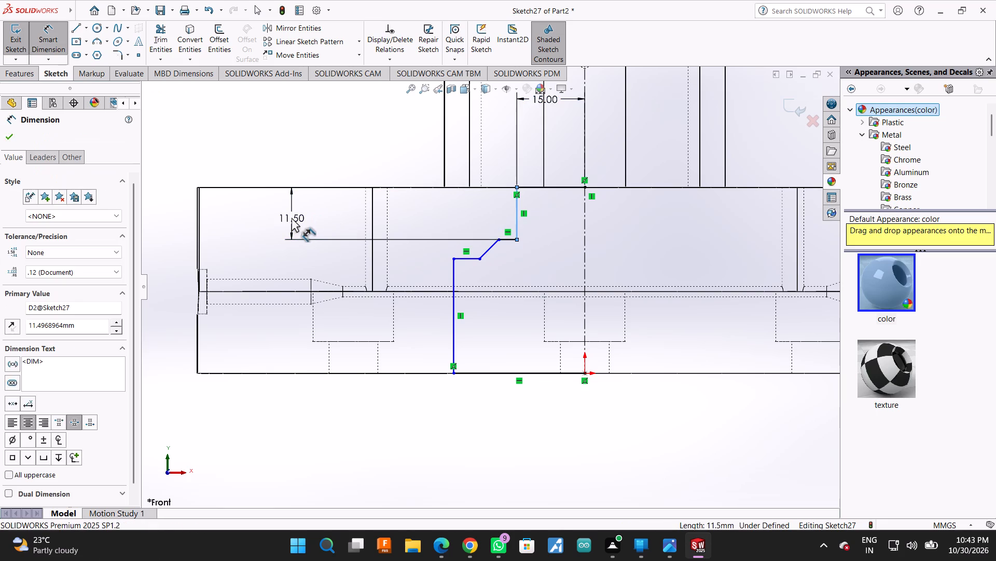
key("Return")
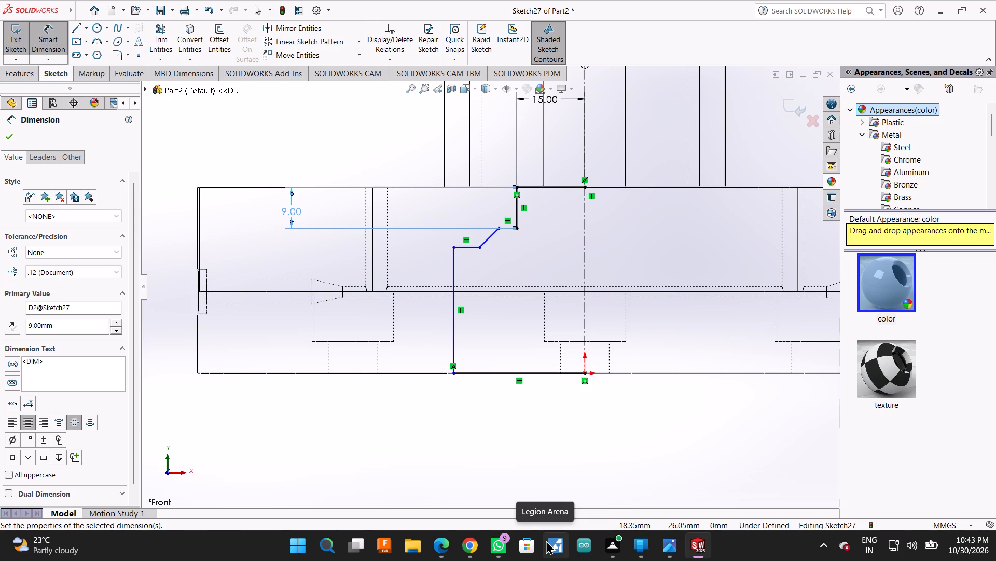
Dimension the profile's lower section with a 31 mm (62/2) bottom line and an 18 mm height from the bottom line to the lower ledge.
left_click(551, 372)
left_click(539, 425)
type("62/2")
key("Return")
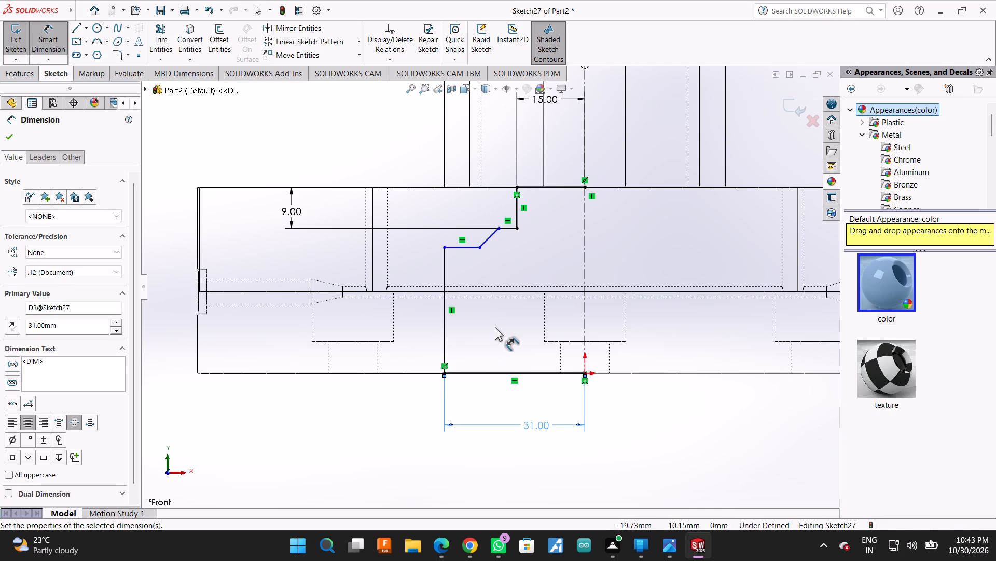
left_click(459, 246)
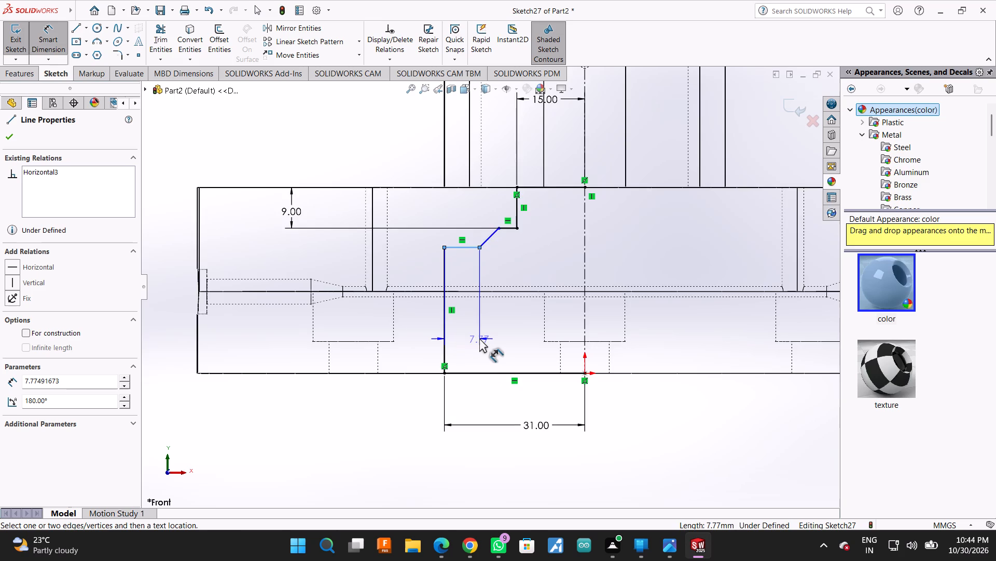
scroll(479, 338, "up", 1)
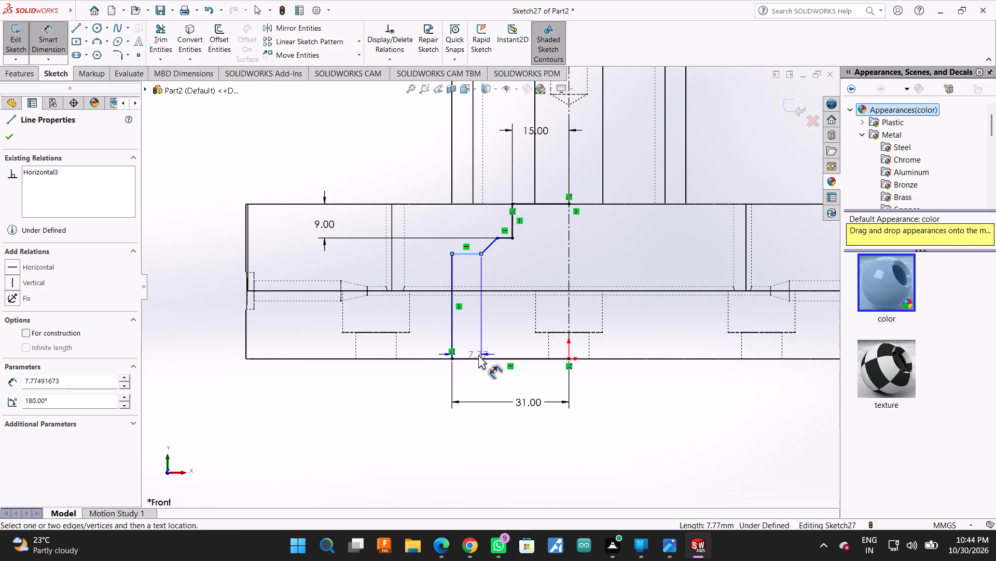
left_click(482, 359)
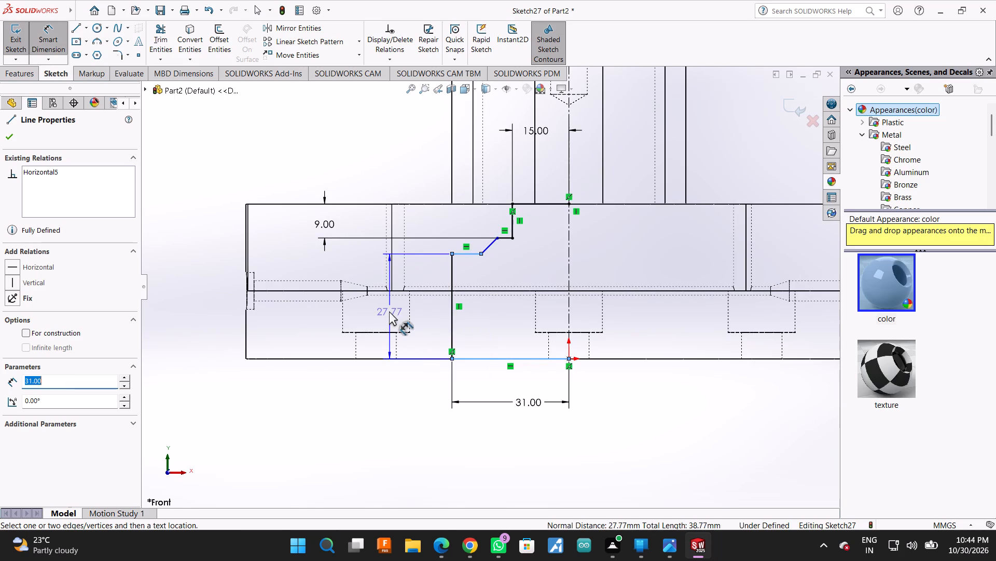
left_click(389, 311)
type("18")
key("Return")
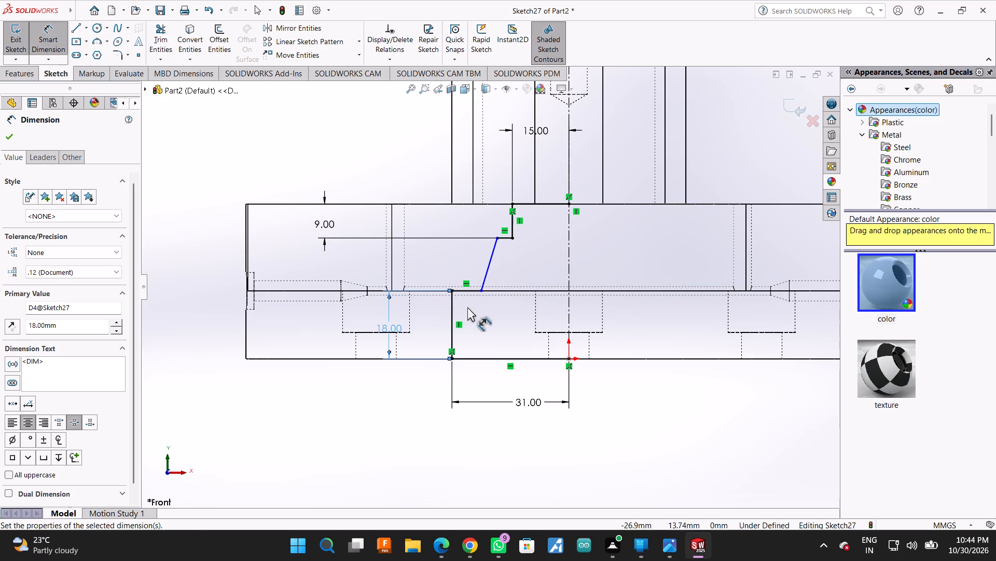
key("Escape")
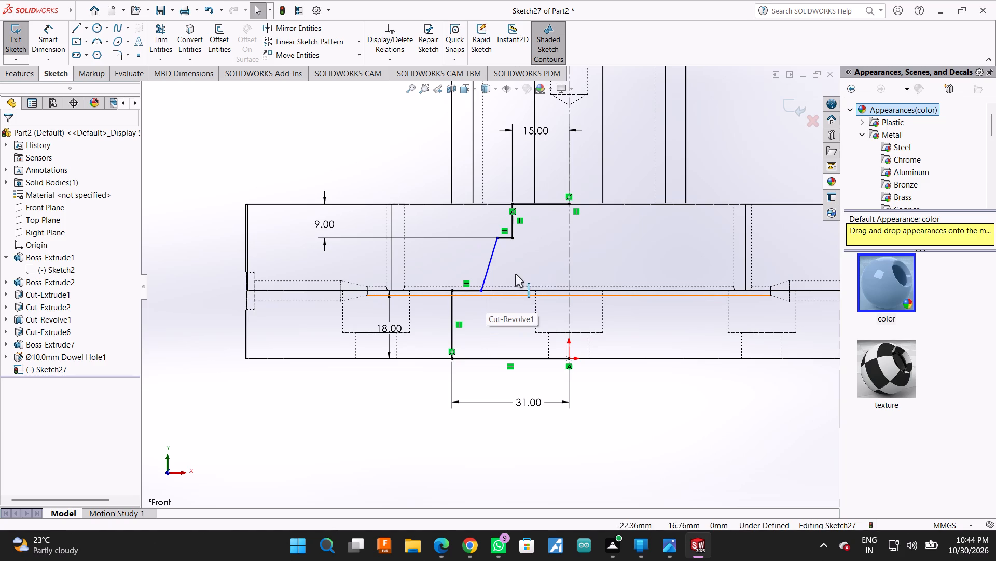
Set the distance from the upper end of the sloped line to the construction axis to 23 mm (46/2).
left_click(47, 36)
left_click(499, 237)
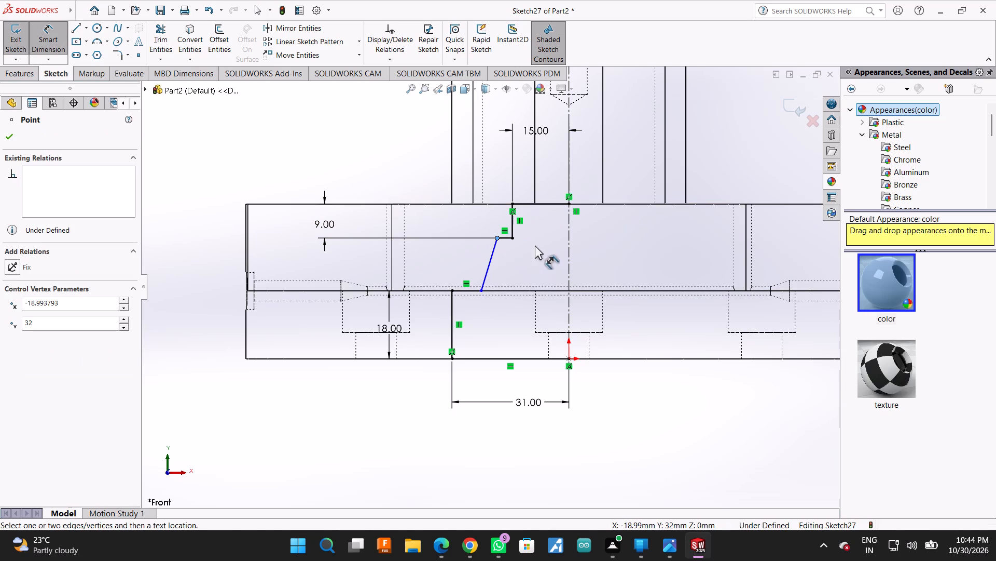
left_click(568, 248)
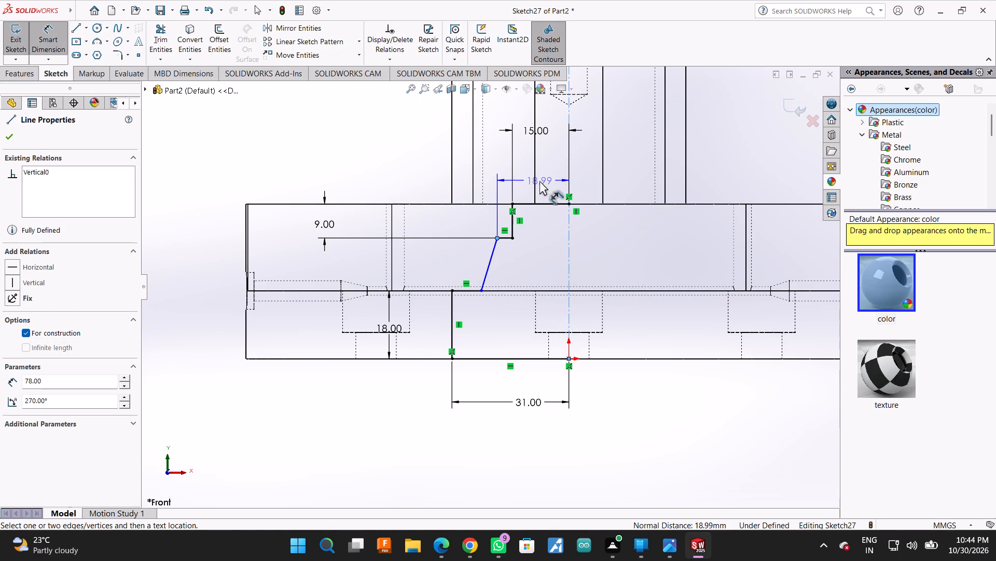
left_click(543, 181)
type("46/2")
key("Return")
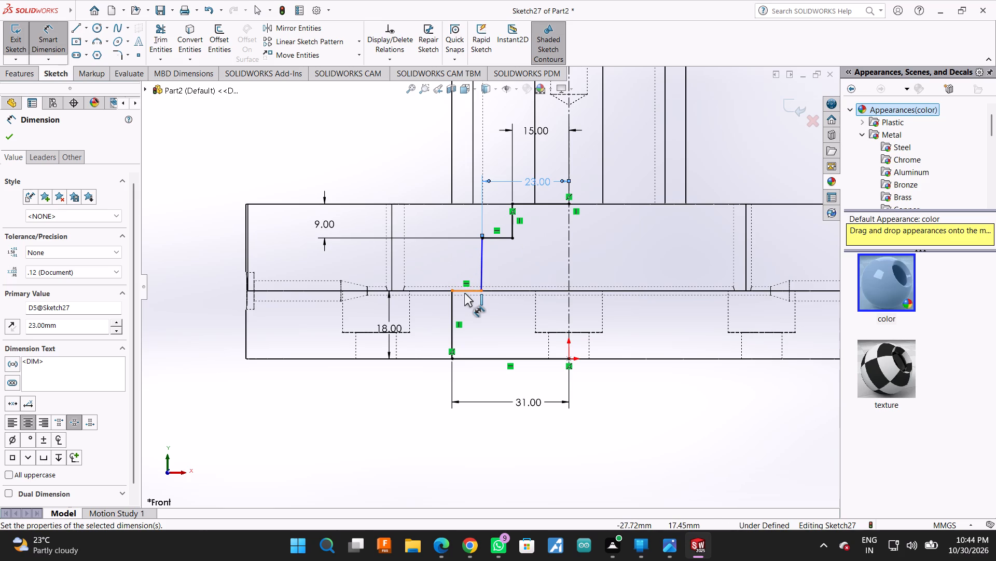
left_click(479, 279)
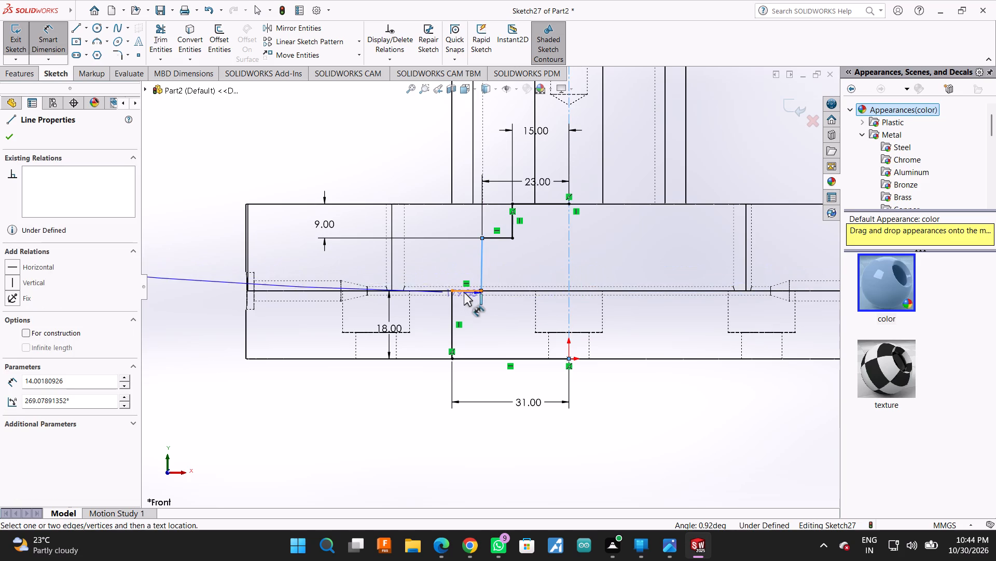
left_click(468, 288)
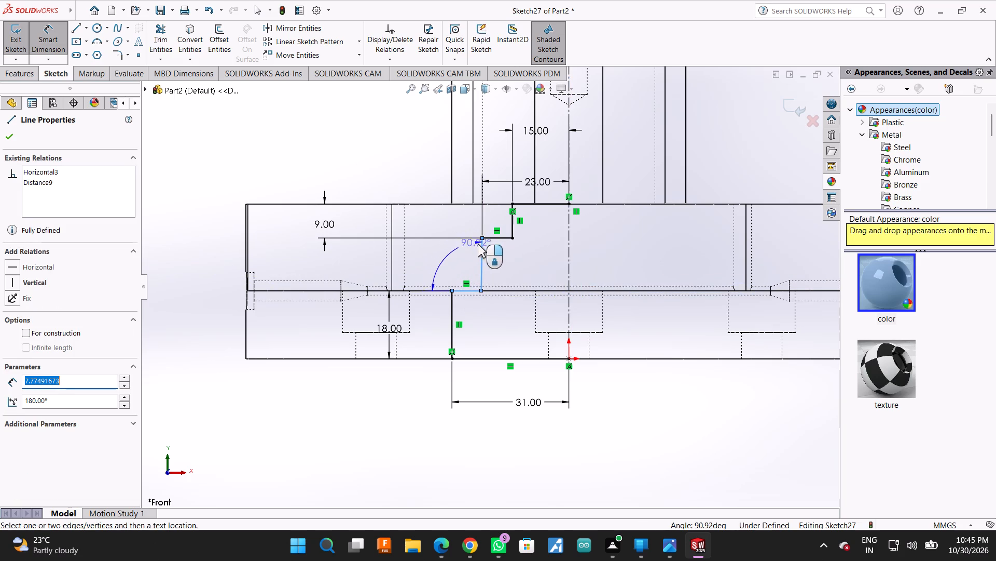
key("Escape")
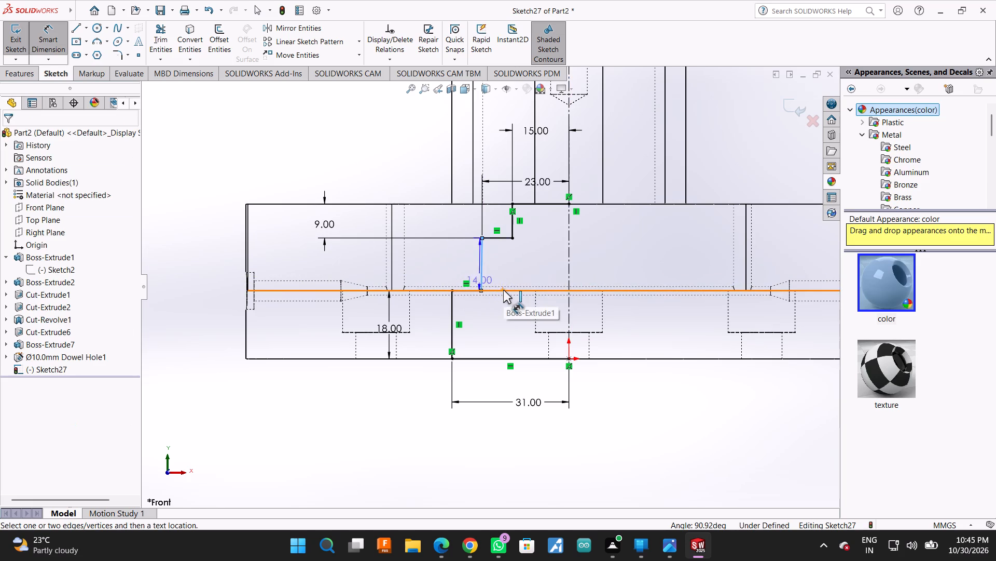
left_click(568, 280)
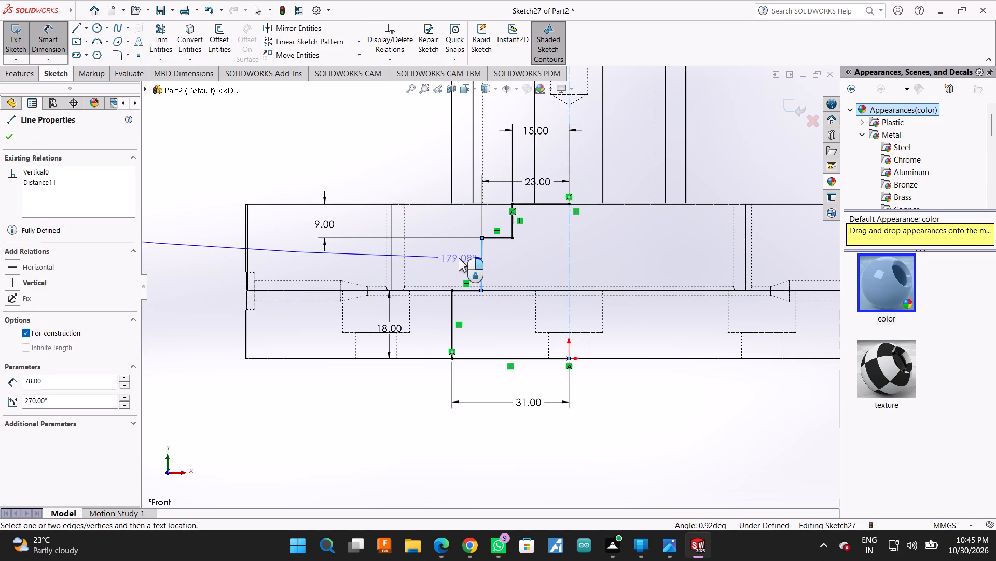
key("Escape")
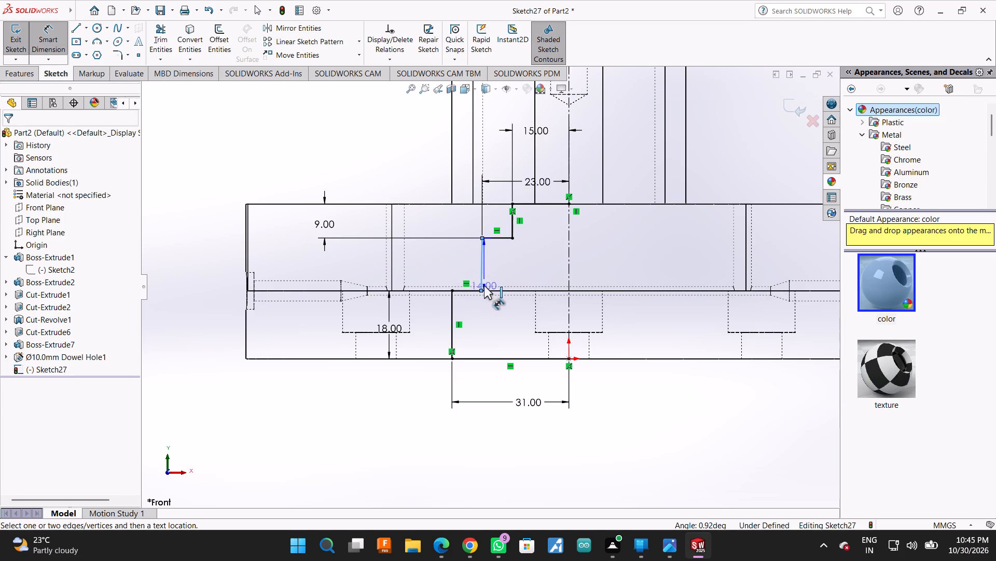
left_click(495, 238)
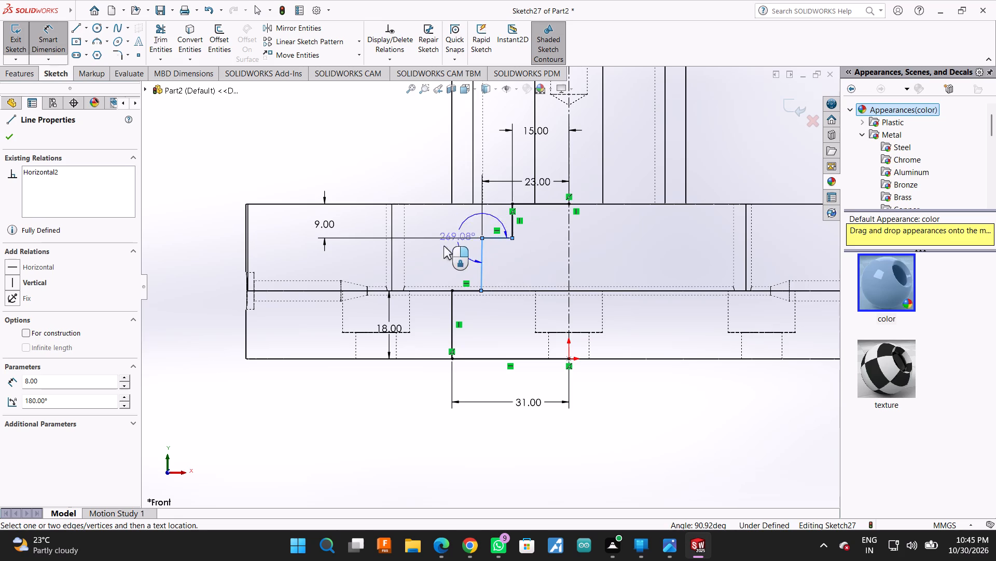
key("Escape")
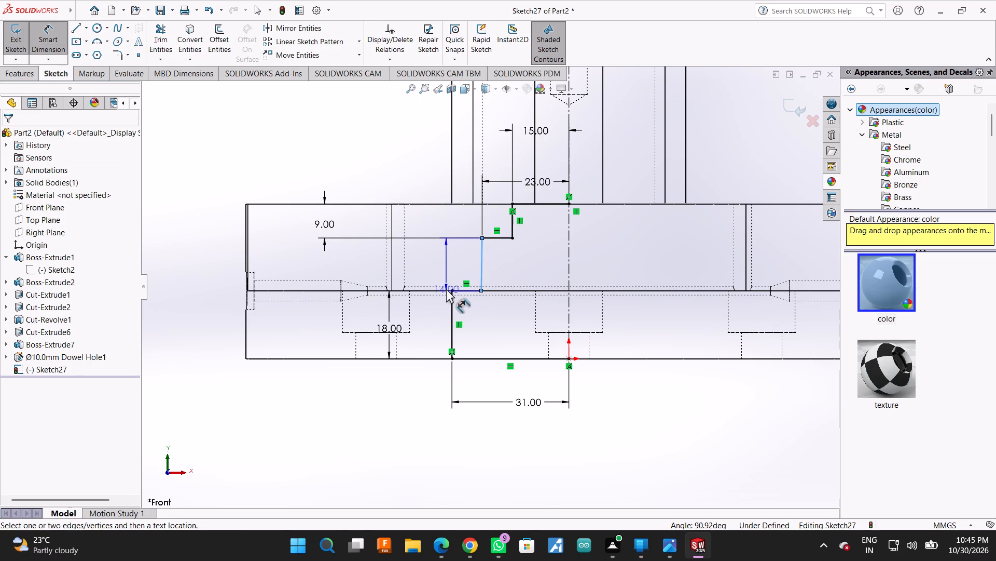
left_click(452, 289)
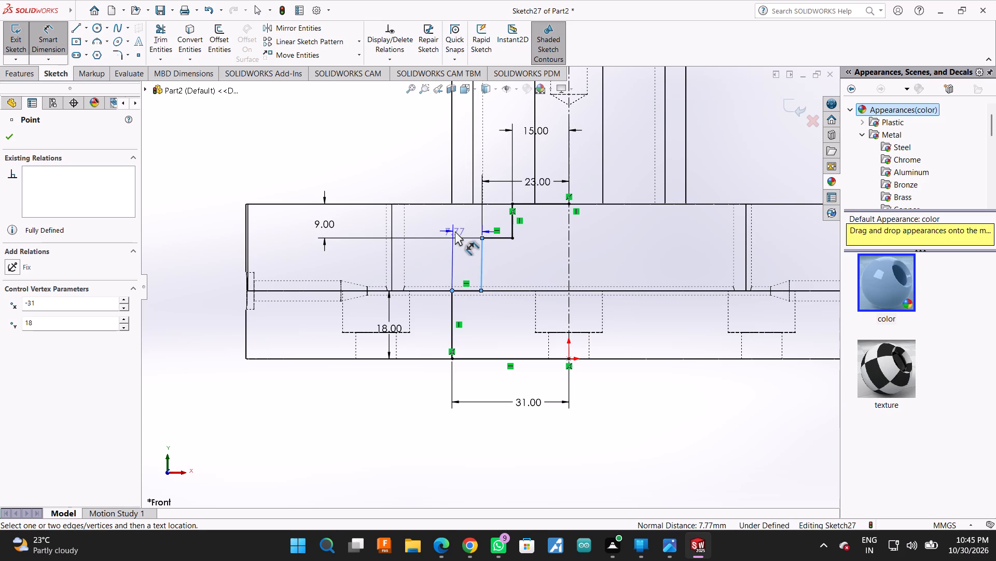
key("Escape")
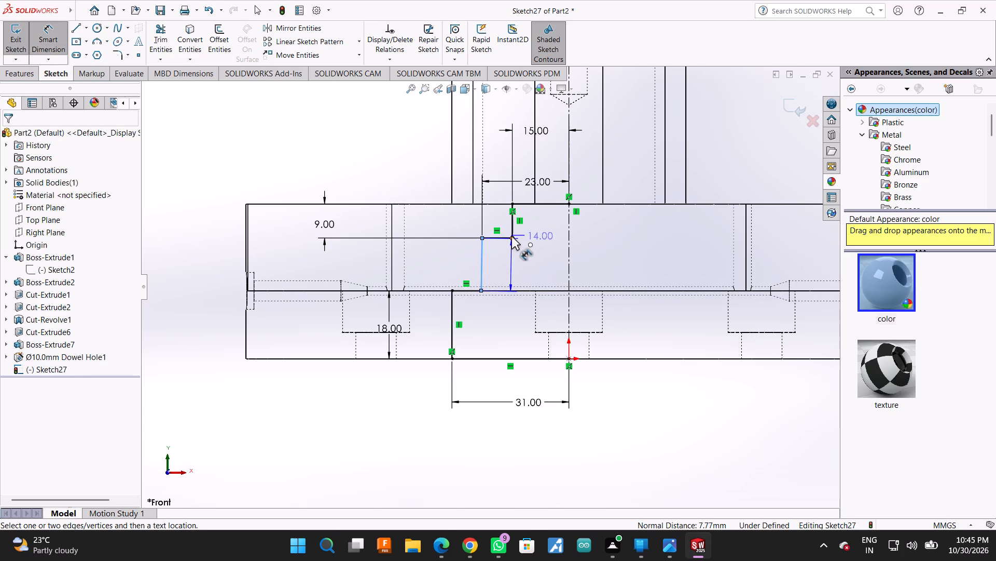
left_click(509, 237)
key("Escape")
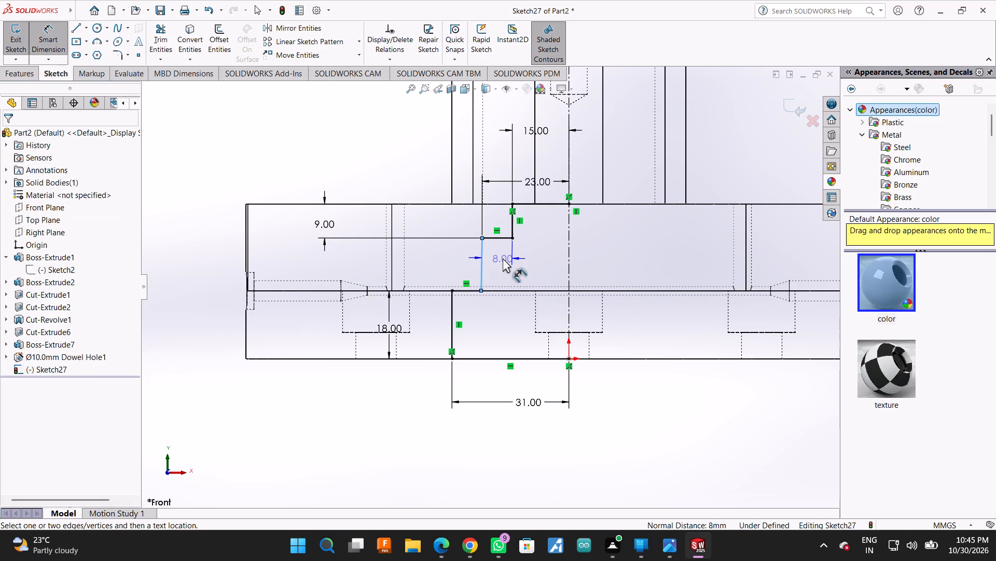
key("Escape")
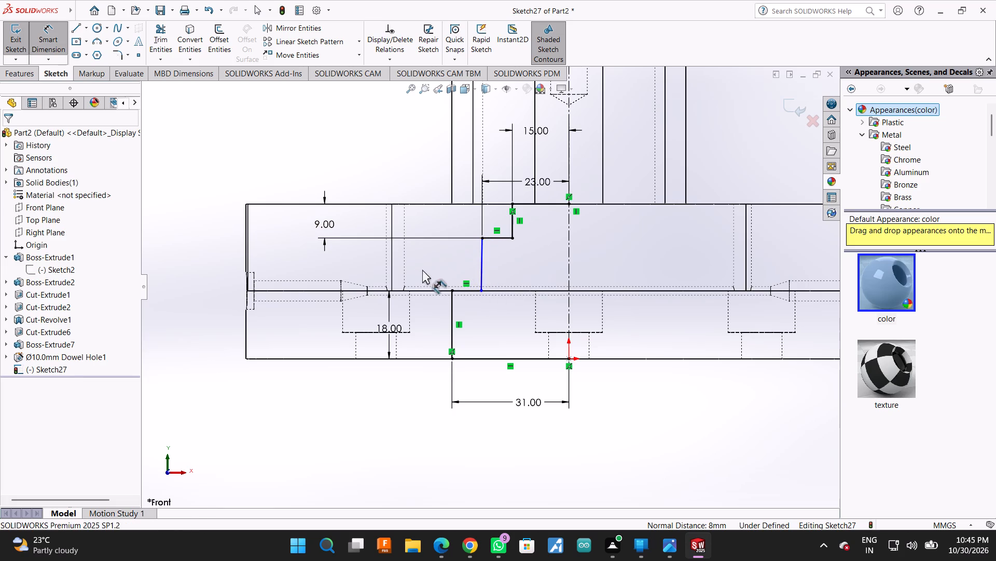
Add a three-point 15° angle dimension at the sloped line's lower end, between its upper end and the upper step's inner corner.
left_click(479, 291)
left_click(514, 239)
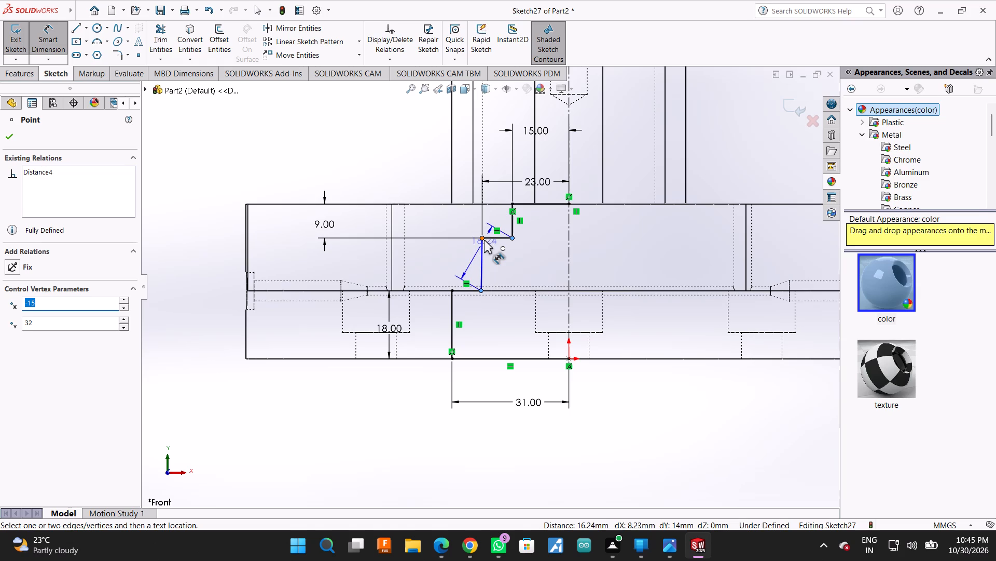
left_click(482, 238)
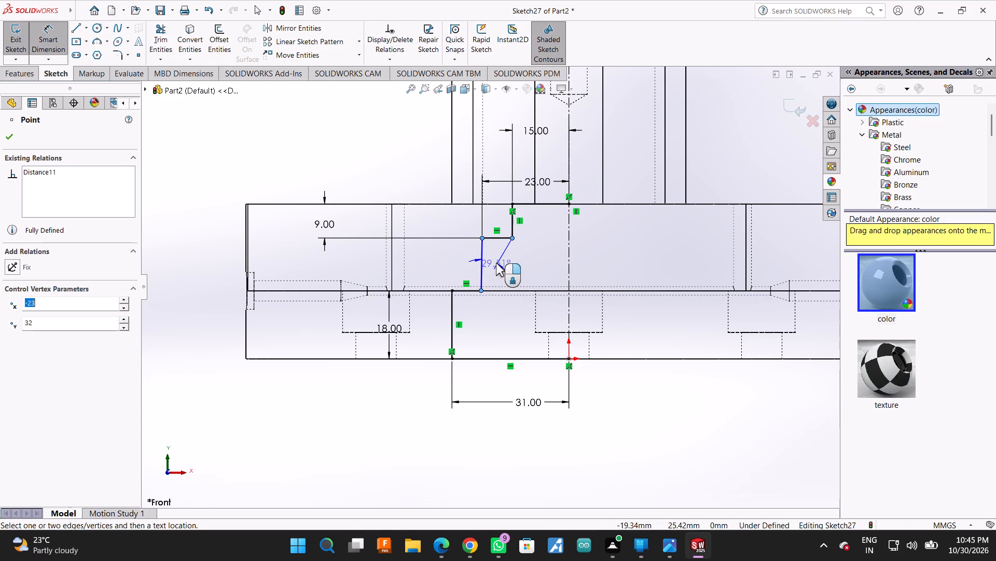
left_click(496, 263)
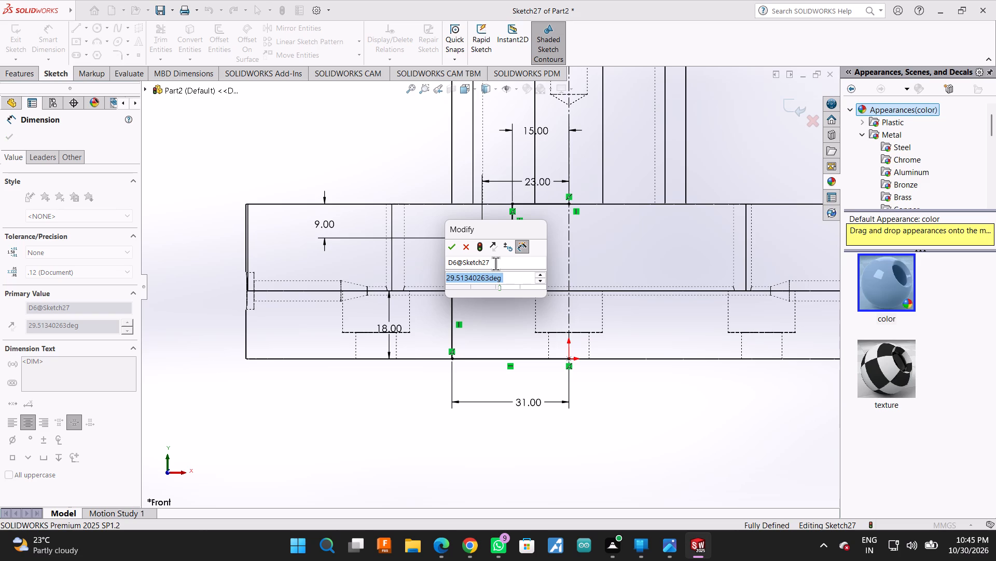
type("15")
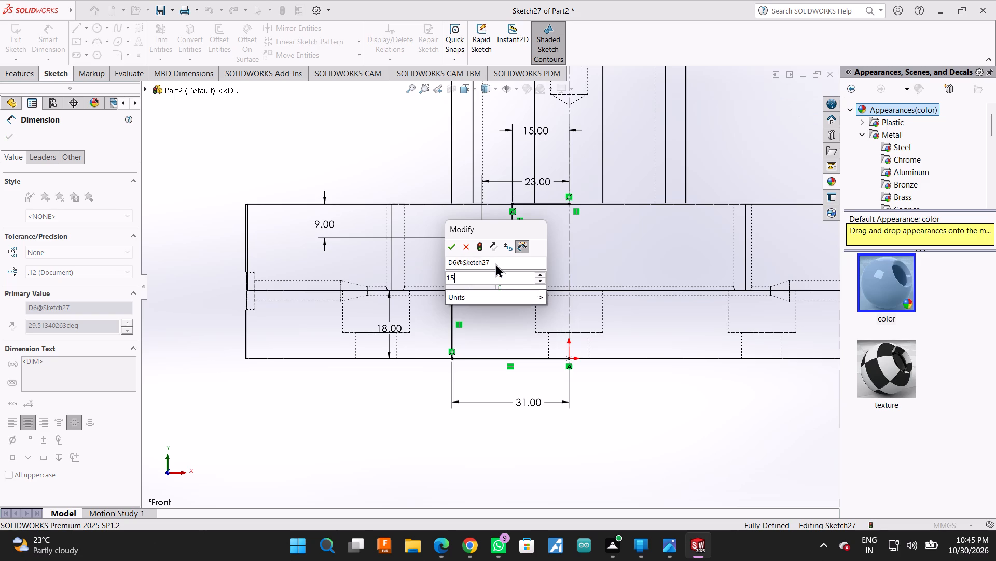
key("Return")
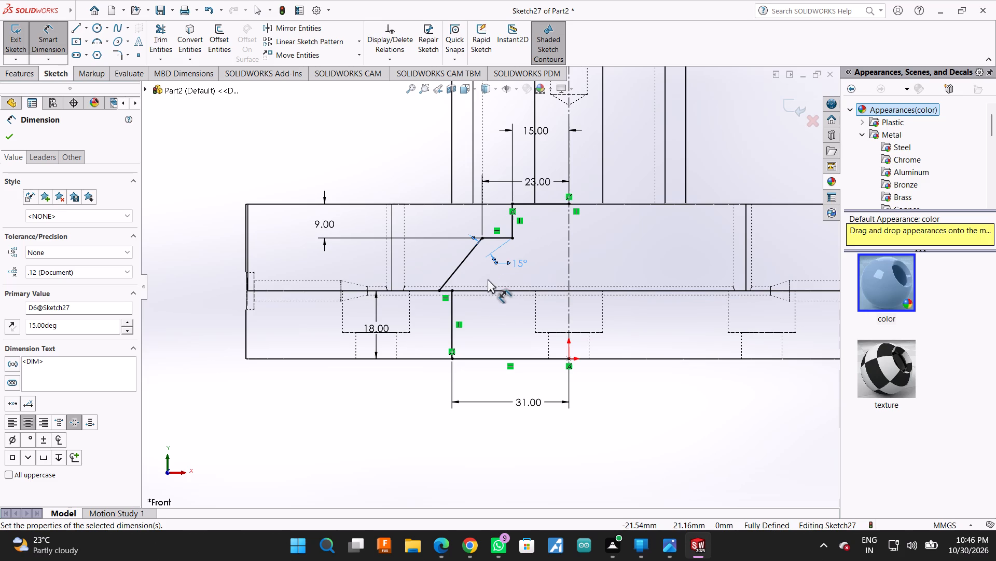
scroll(480, 265, "down", 7)
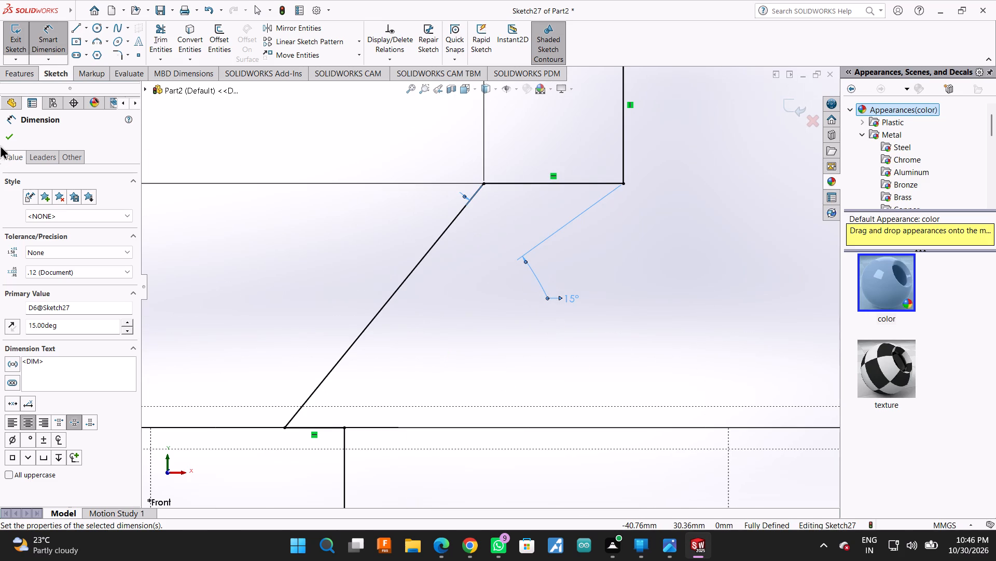
left_click(10, 137)
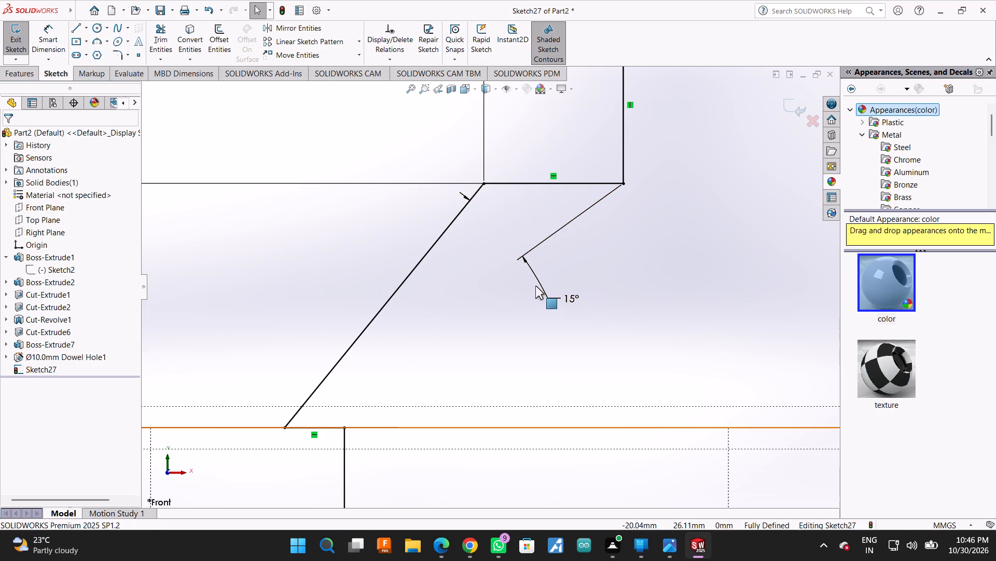
Reposition the 15° angle dimension closer to the sloped line, just below the upper ledge.
left_click_drag(540, 284, 452, 264)
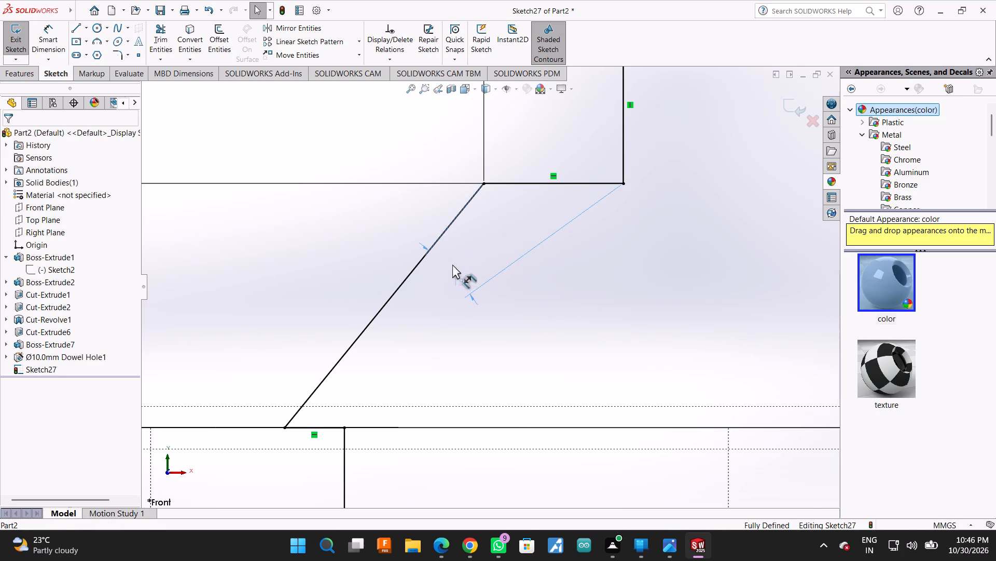
left_click_drag(452, 264, 464, 248)
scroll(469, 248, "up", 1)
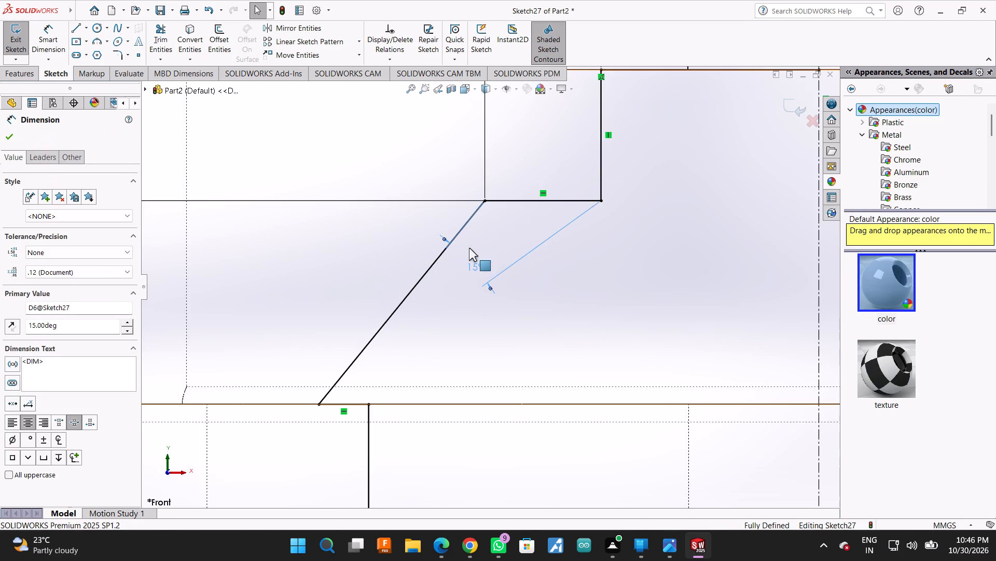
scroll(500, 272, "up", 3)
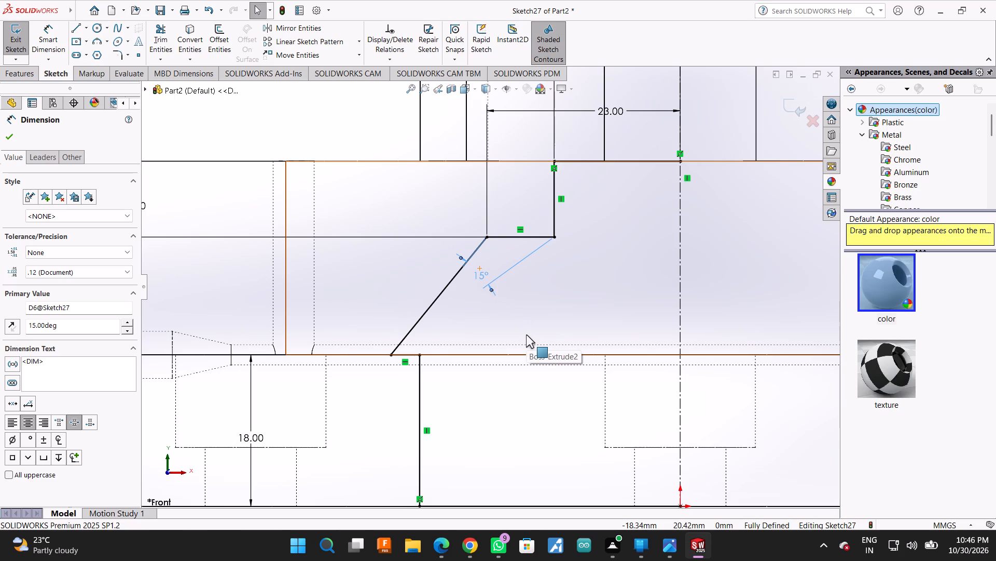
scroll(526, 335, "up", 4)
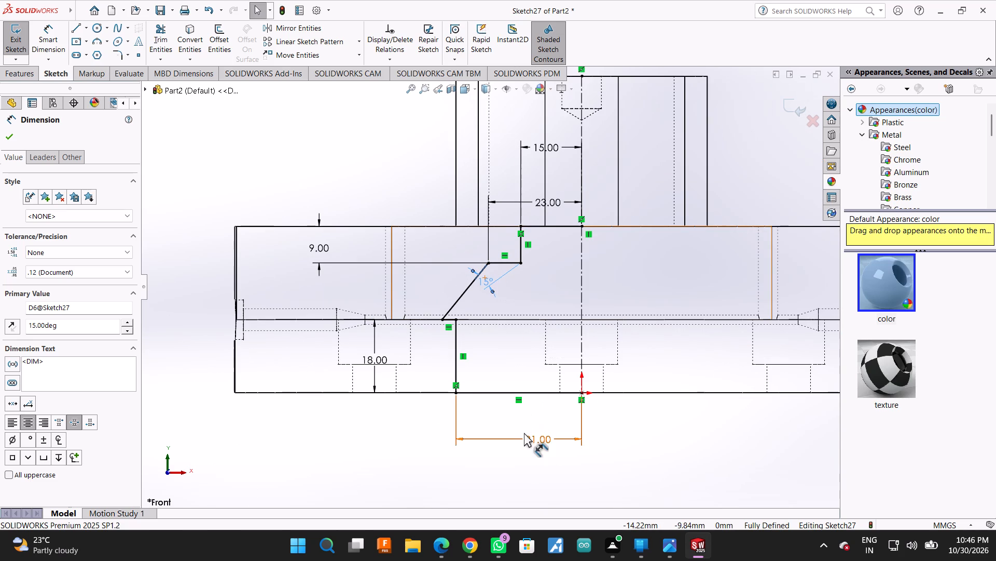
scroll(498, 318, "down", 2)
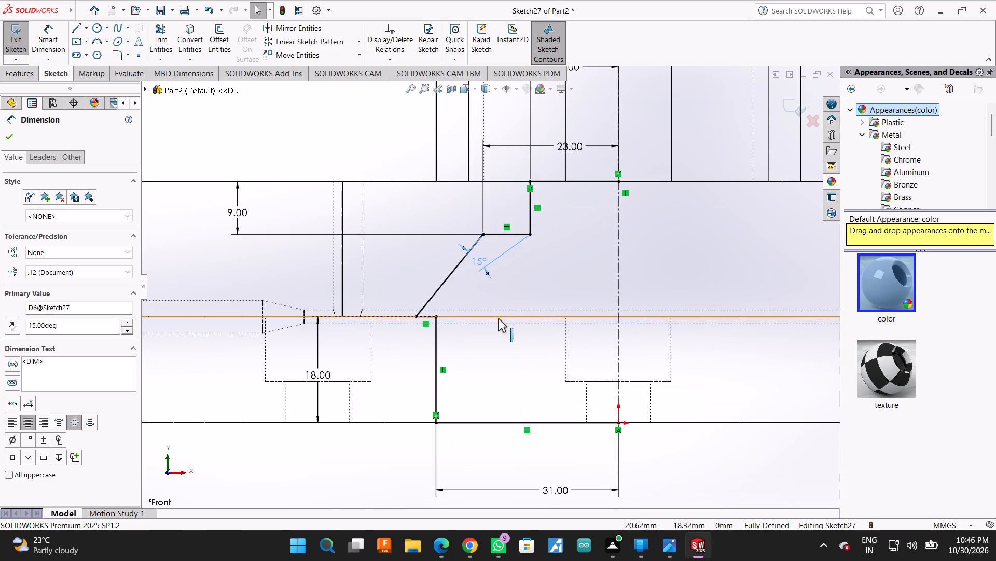
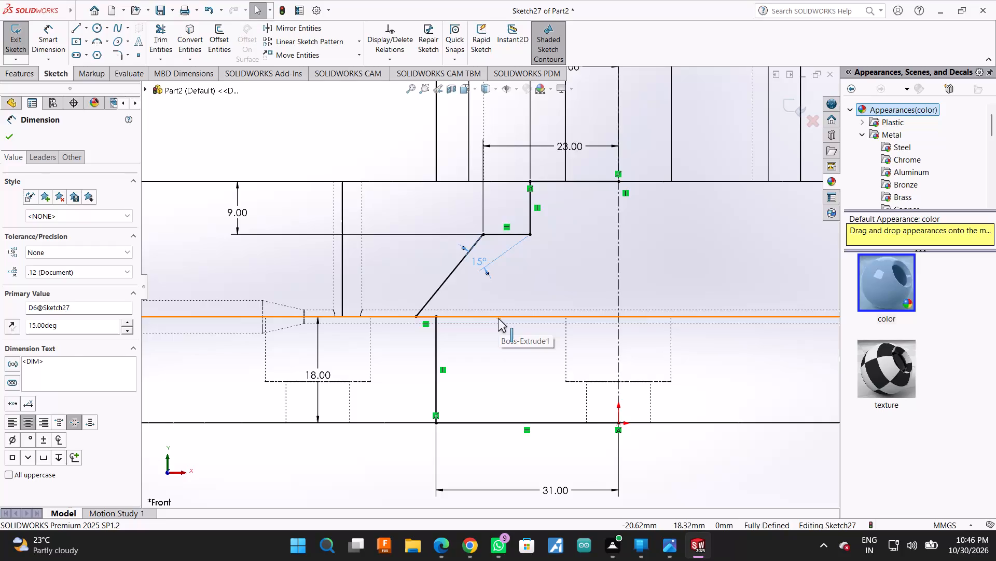
Undo the sloped line's 15° angle dimension and the 23 mm distance from its upper end to the construction axis.
key("ctrl+z")
key("ctrl+z")
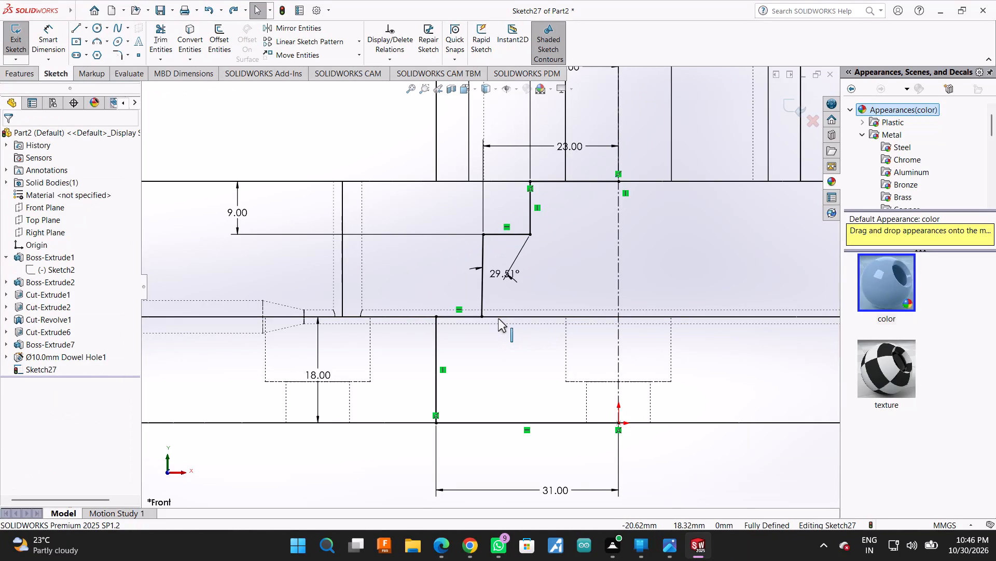
scroll(498, 318, "down", 2)
key("ctrl+z")
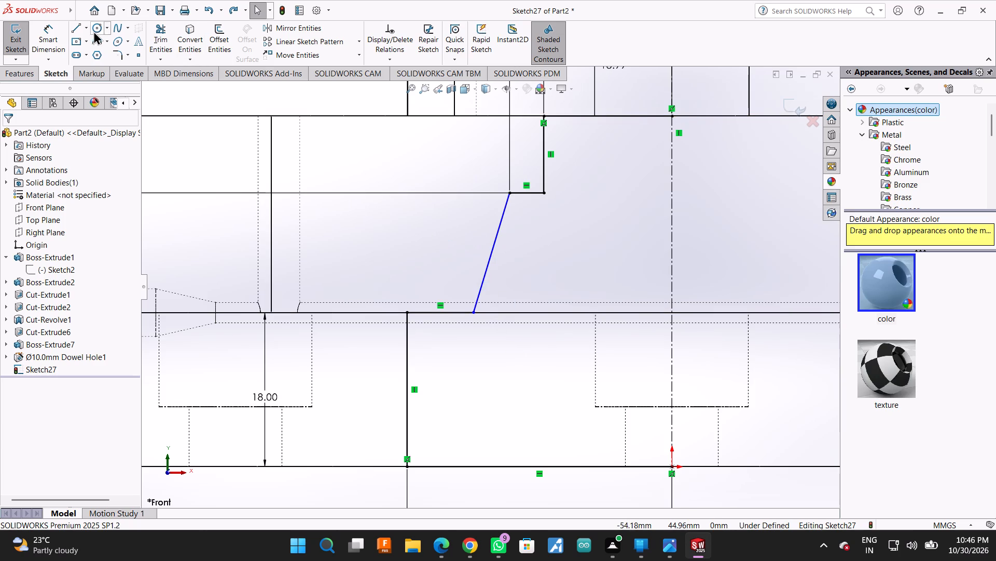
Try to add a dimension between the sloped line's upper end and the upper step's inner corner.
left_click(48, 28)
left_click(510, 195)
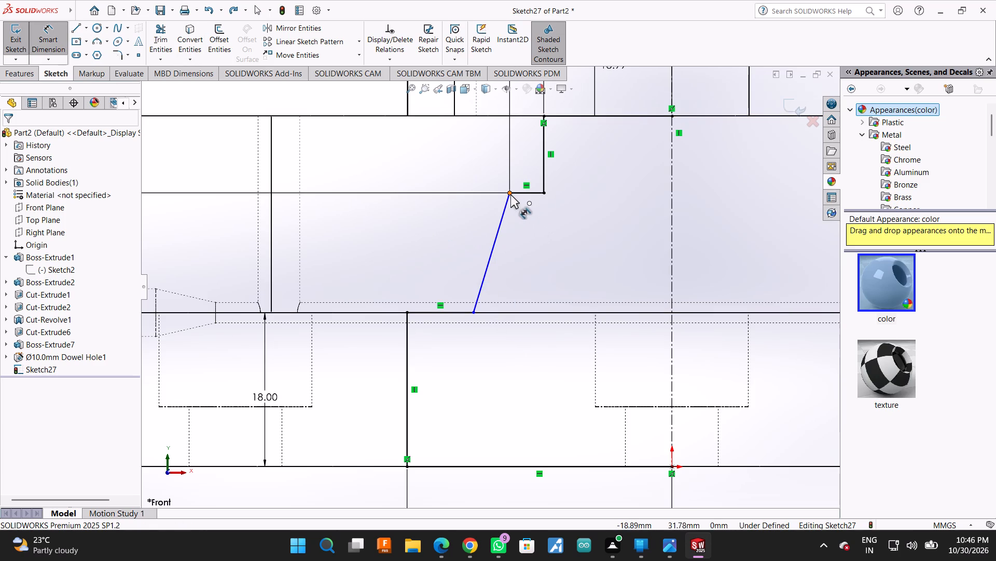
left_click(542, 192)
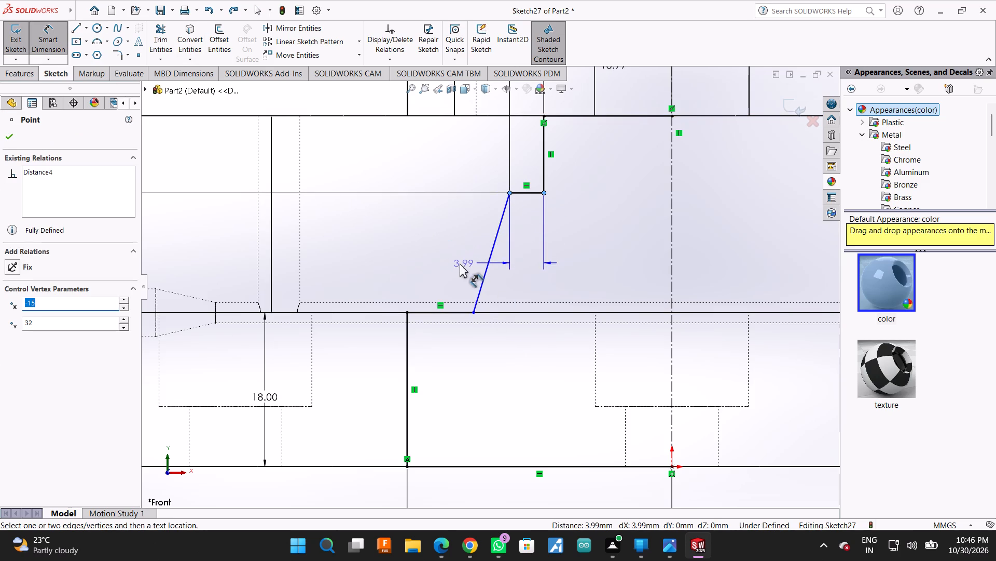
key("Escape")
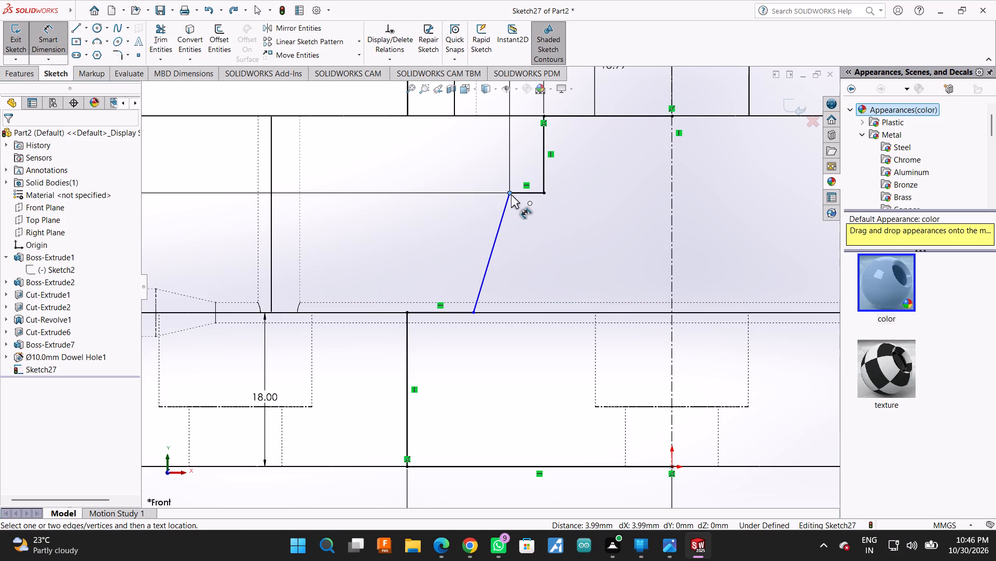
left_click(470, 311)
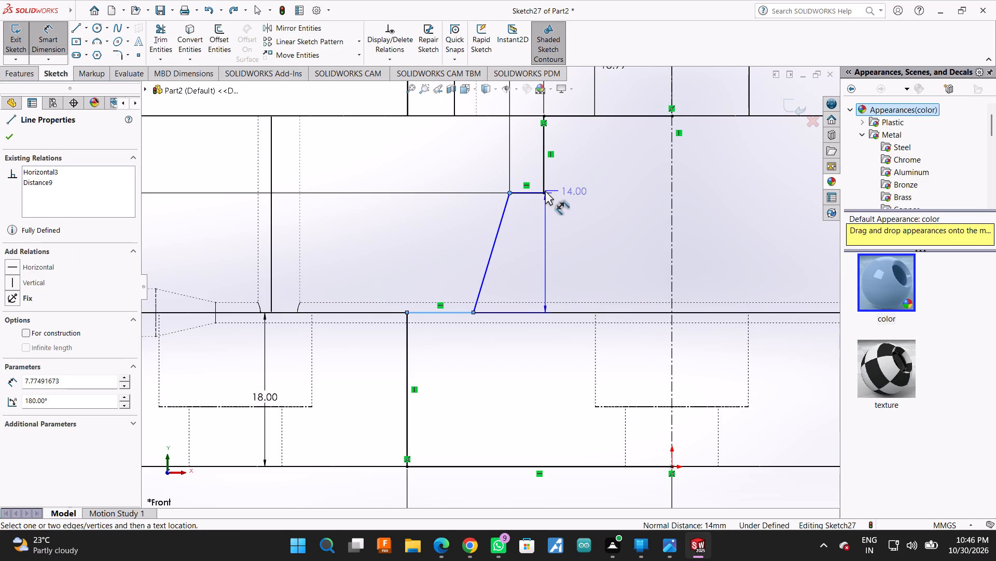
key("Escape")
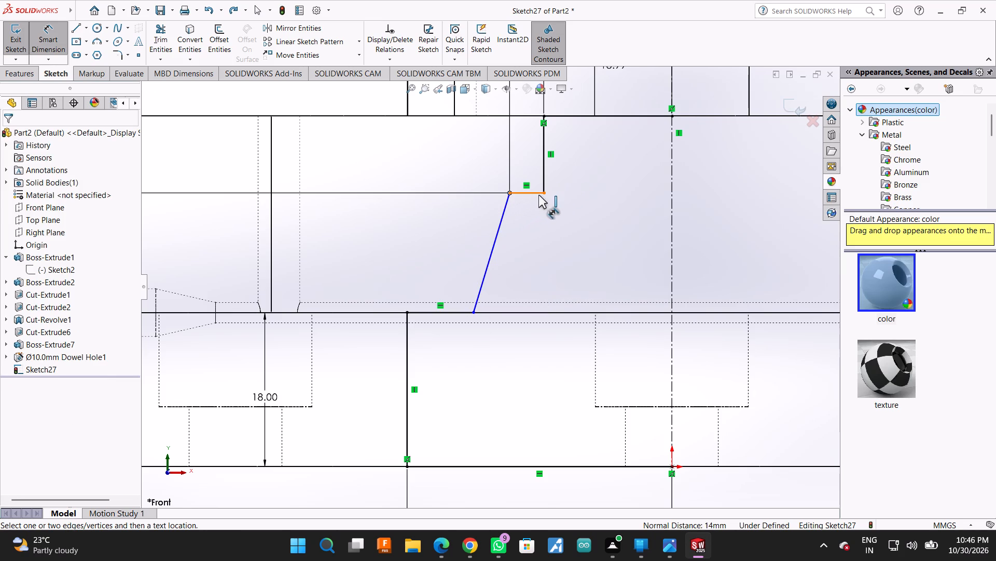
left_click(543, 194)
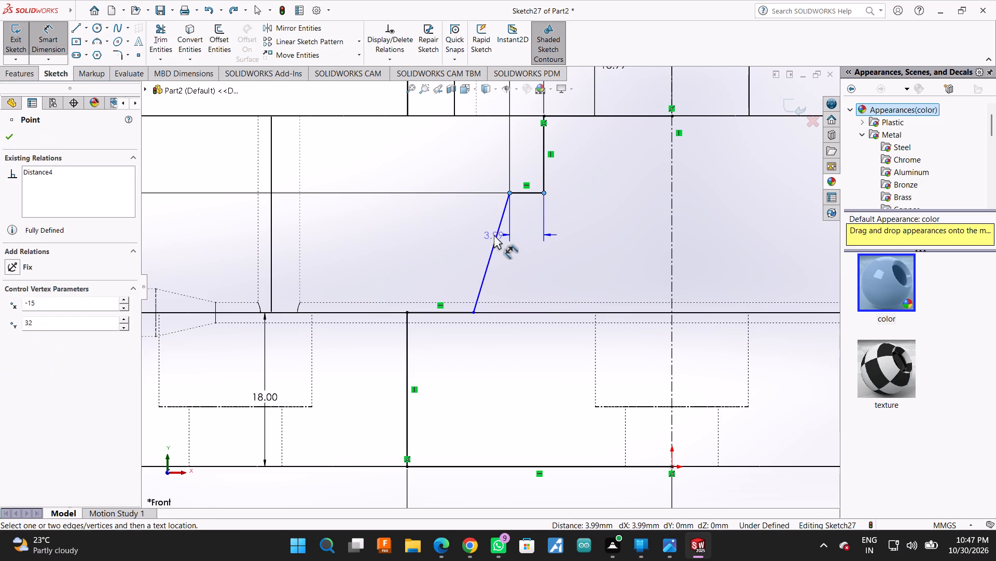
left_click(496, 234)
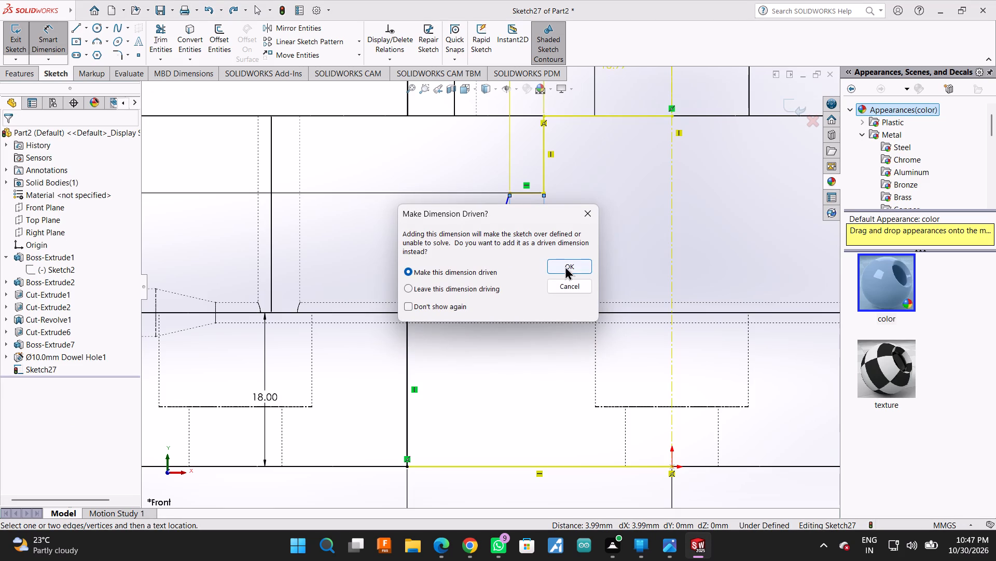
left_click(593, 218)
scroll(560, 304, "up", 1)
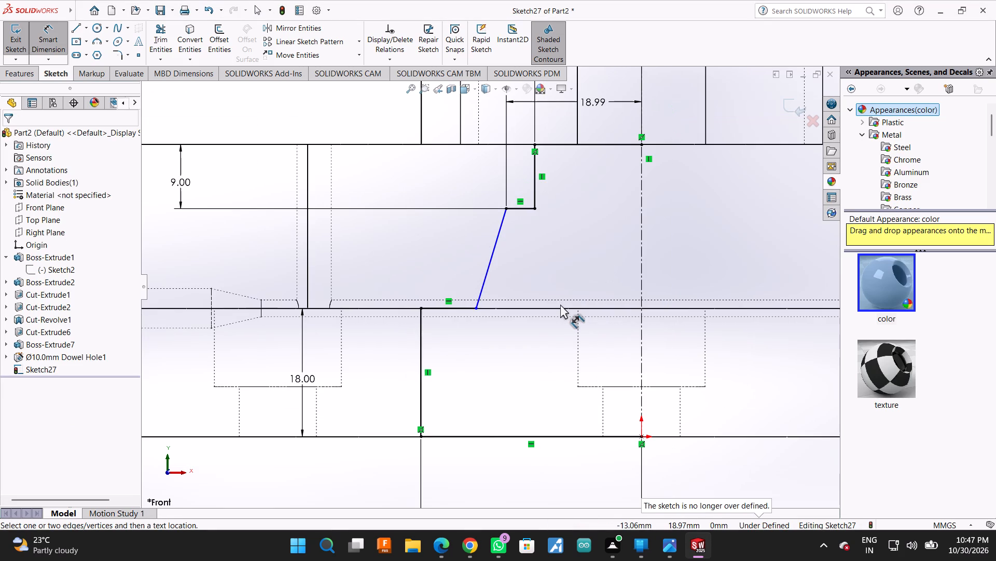
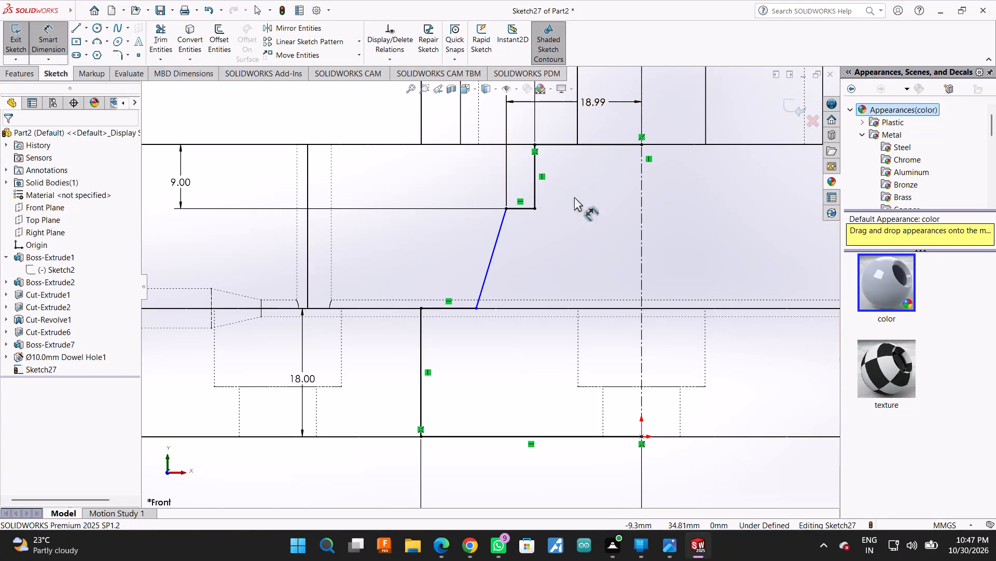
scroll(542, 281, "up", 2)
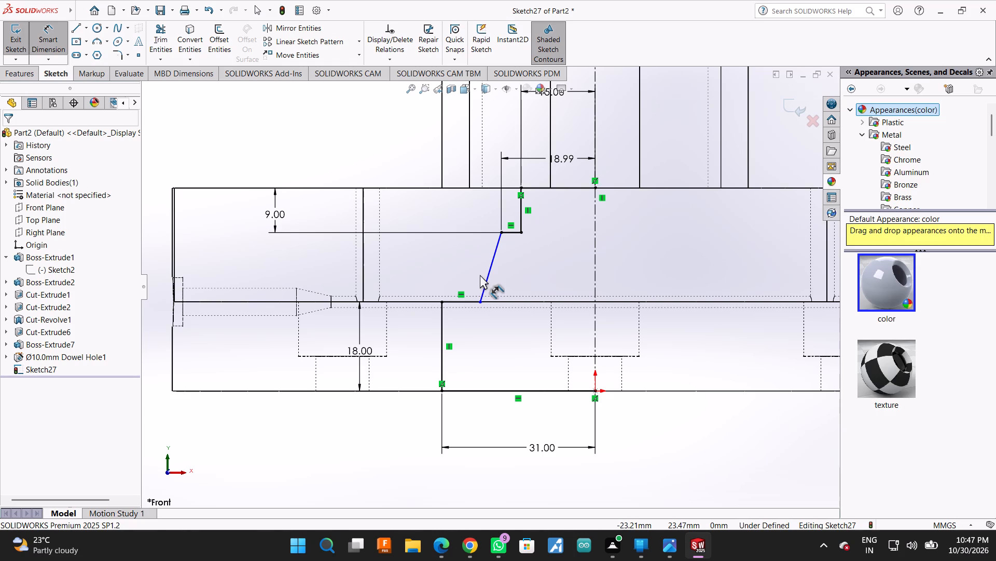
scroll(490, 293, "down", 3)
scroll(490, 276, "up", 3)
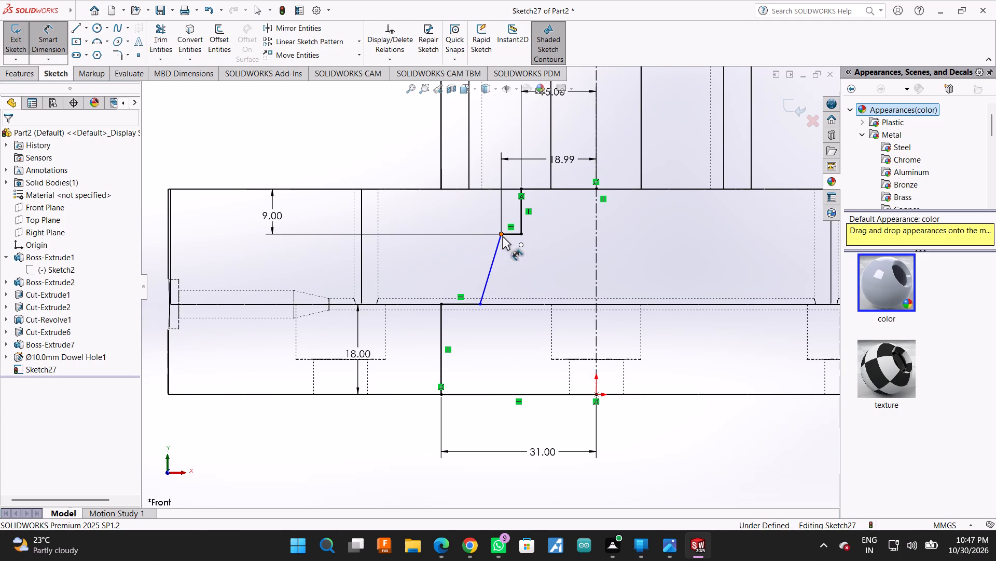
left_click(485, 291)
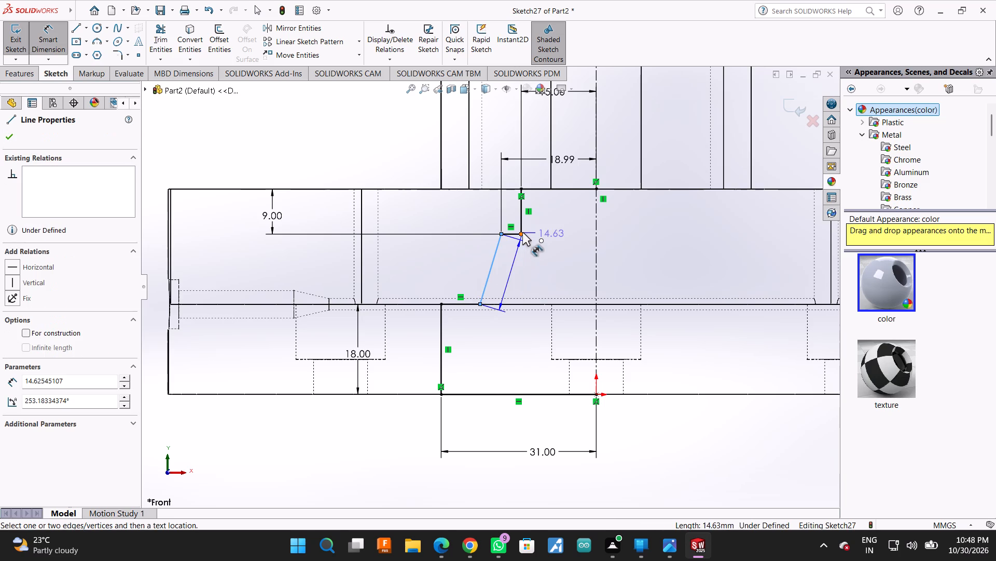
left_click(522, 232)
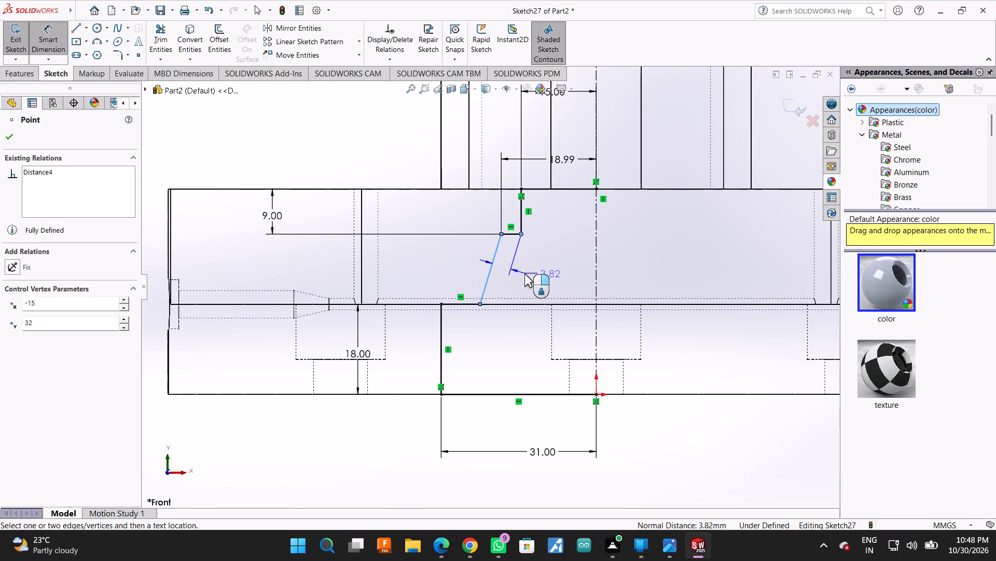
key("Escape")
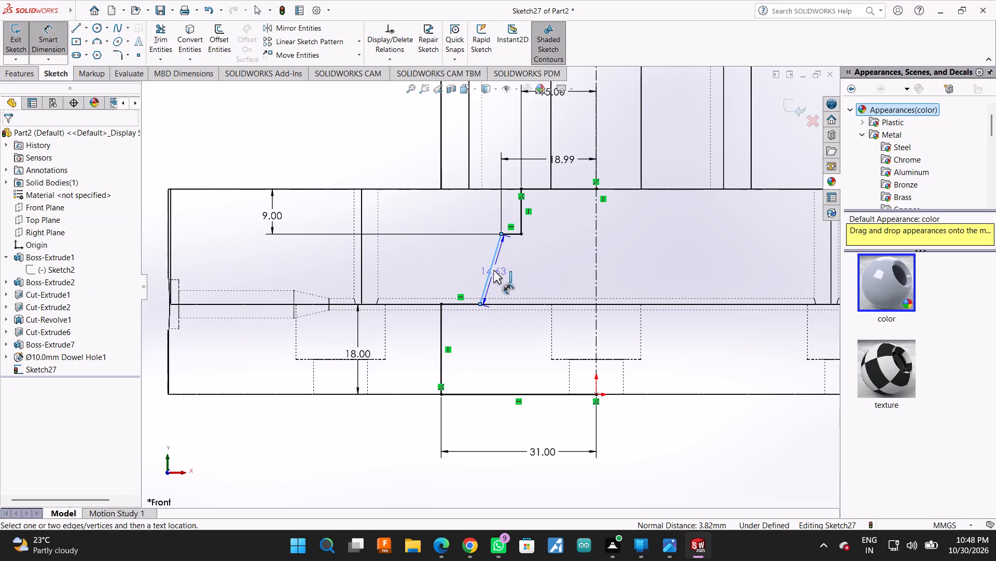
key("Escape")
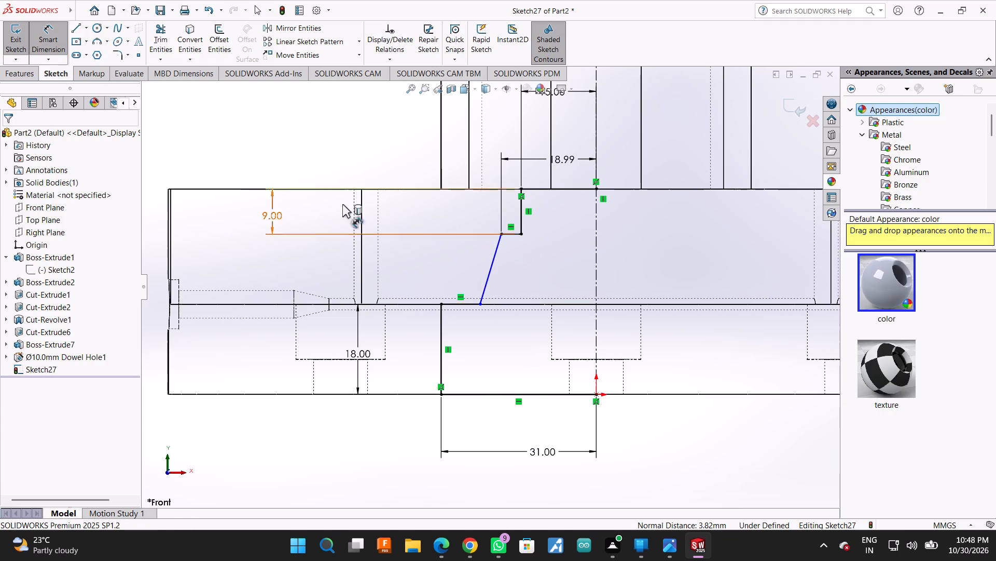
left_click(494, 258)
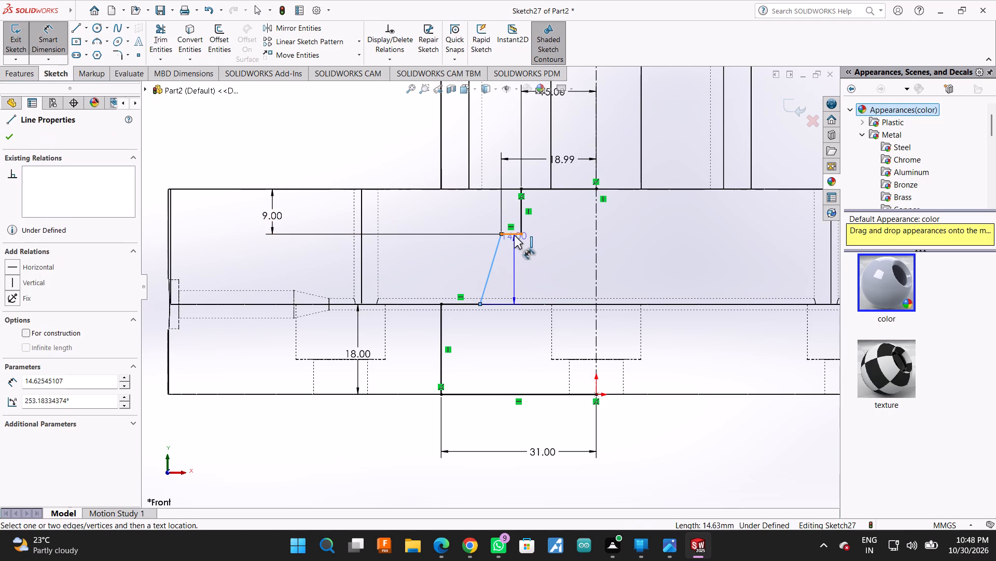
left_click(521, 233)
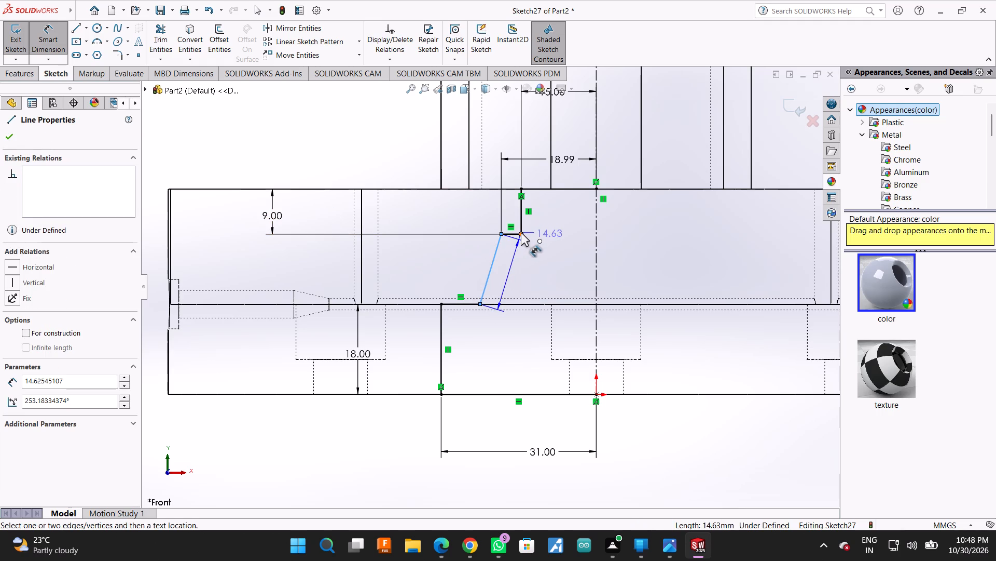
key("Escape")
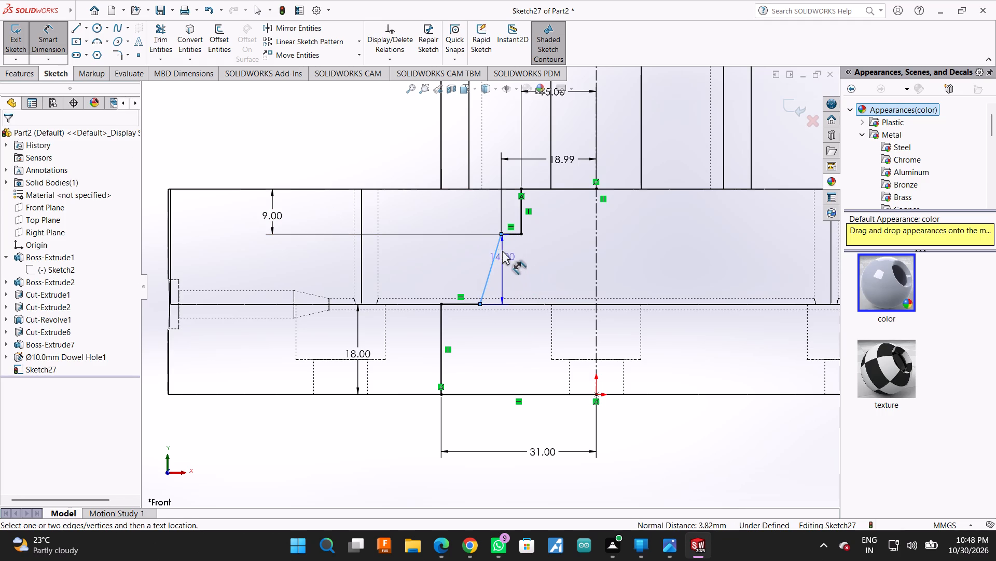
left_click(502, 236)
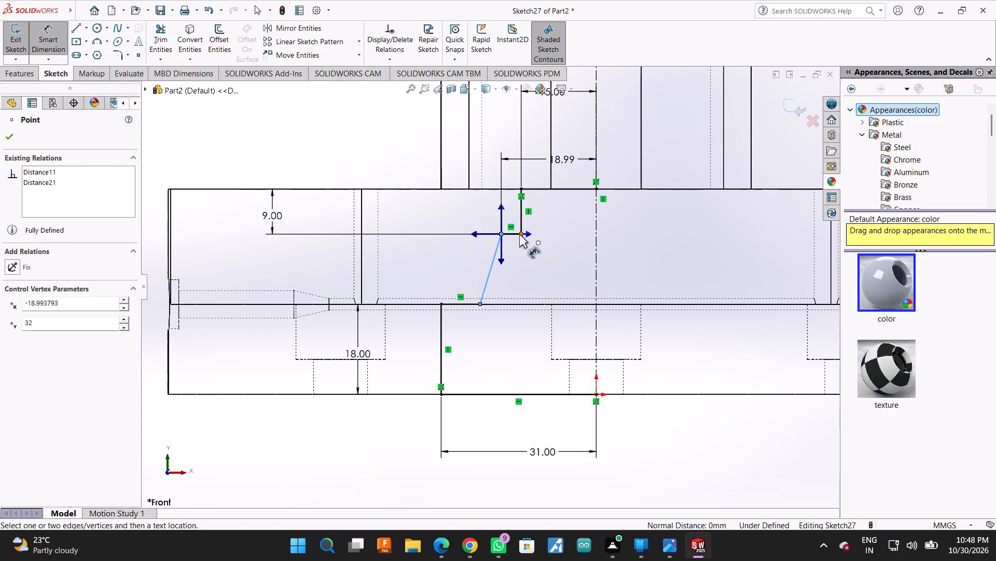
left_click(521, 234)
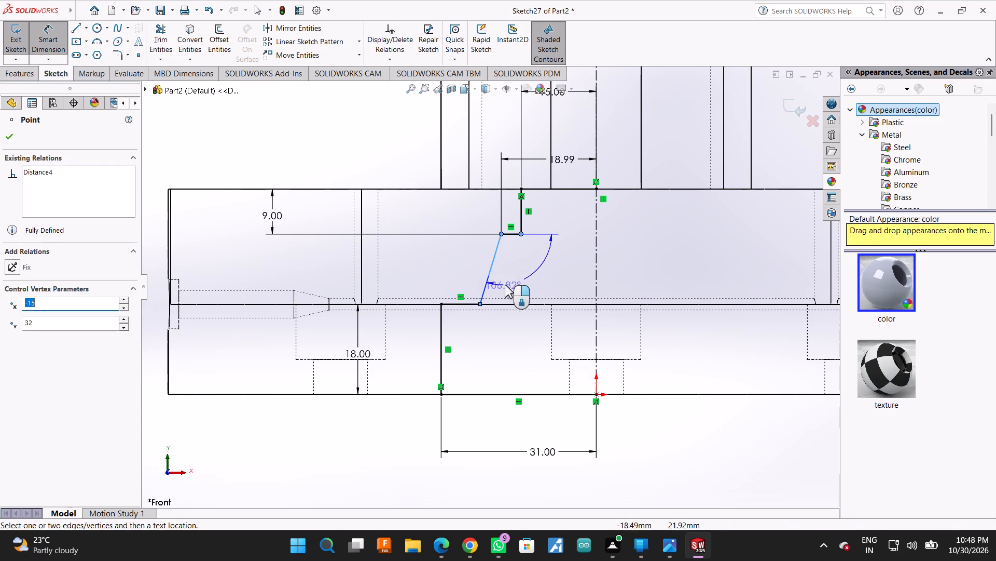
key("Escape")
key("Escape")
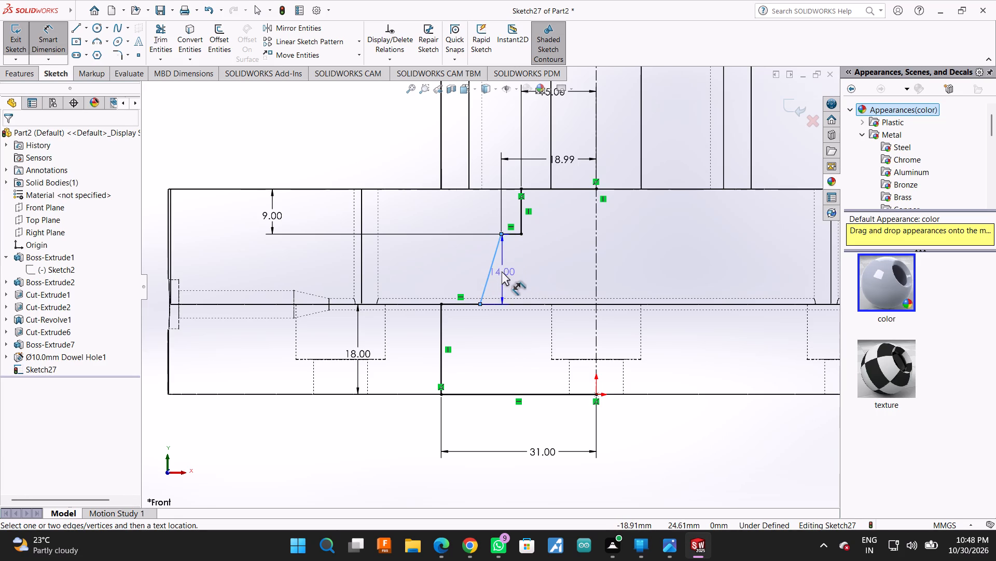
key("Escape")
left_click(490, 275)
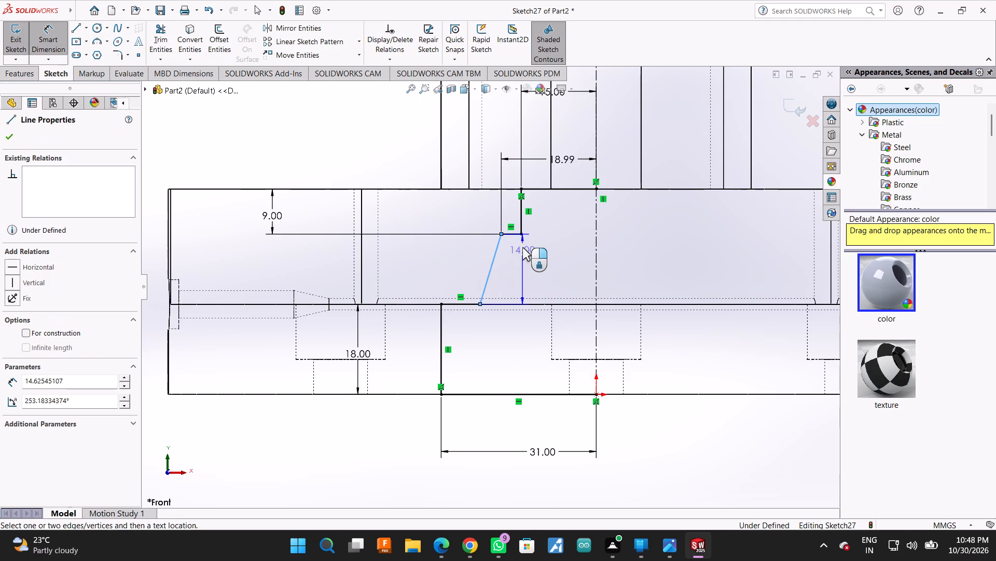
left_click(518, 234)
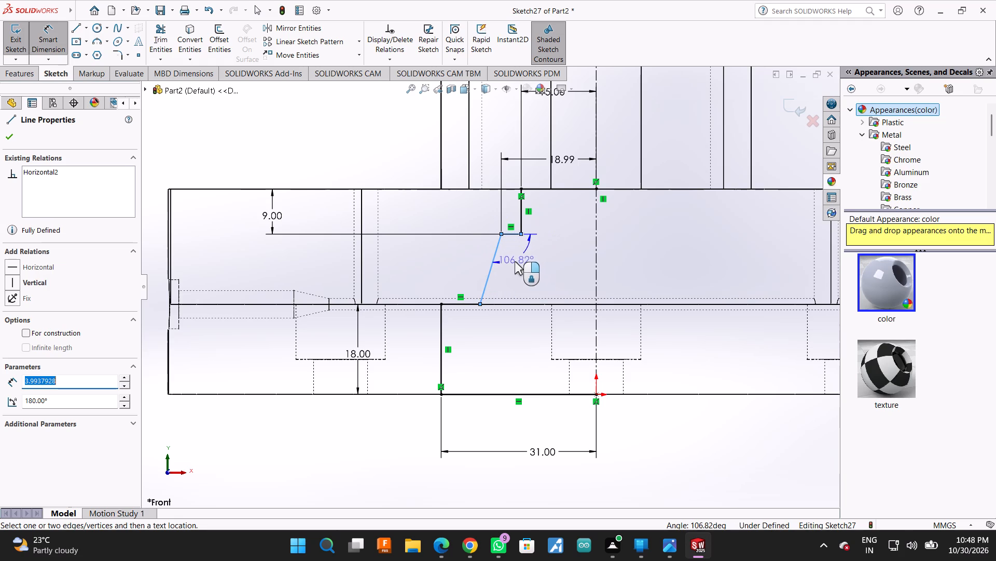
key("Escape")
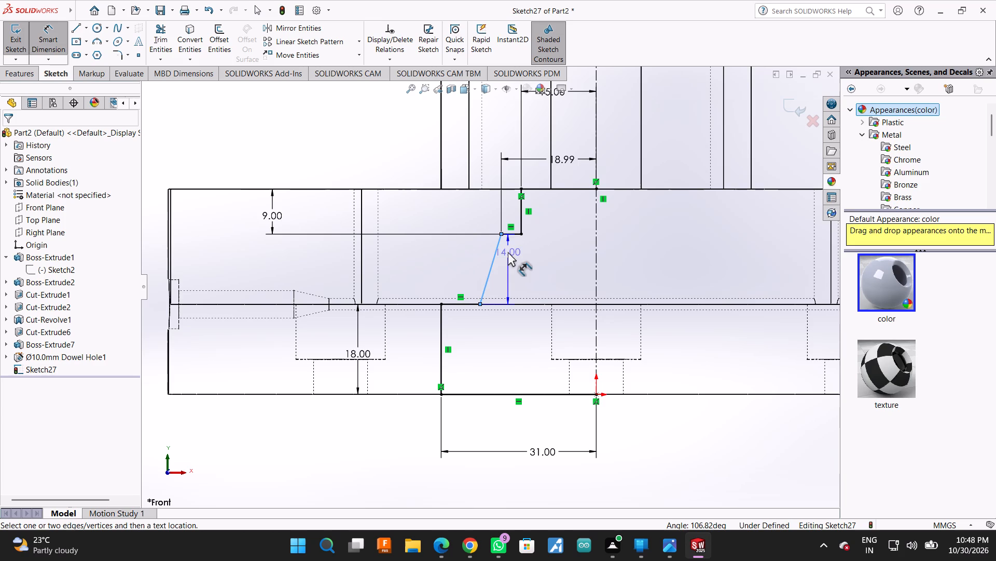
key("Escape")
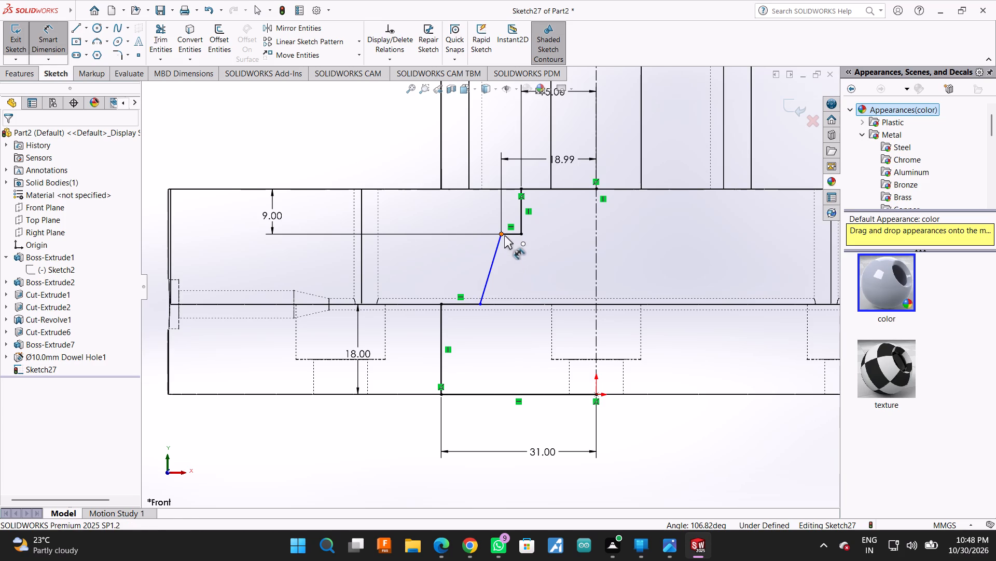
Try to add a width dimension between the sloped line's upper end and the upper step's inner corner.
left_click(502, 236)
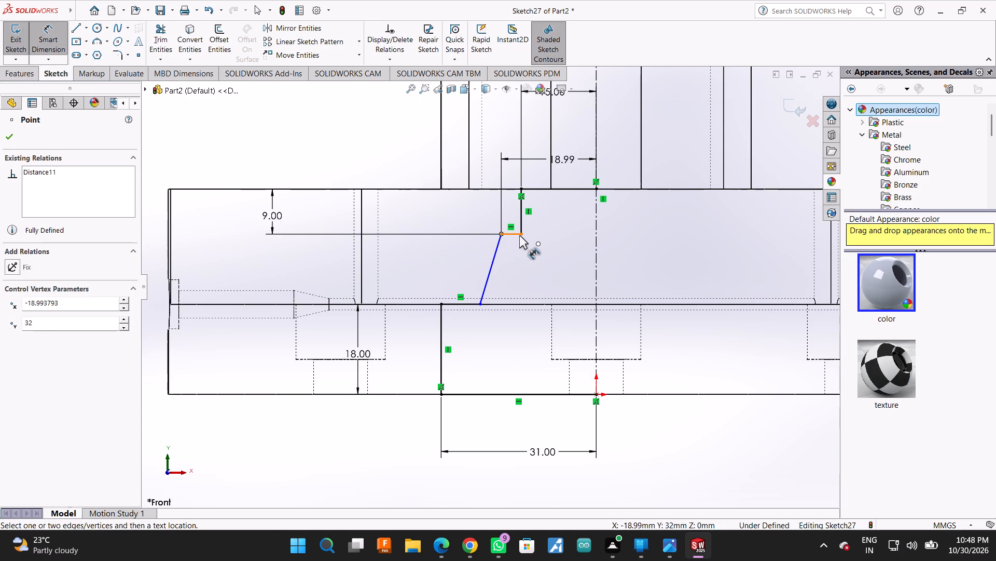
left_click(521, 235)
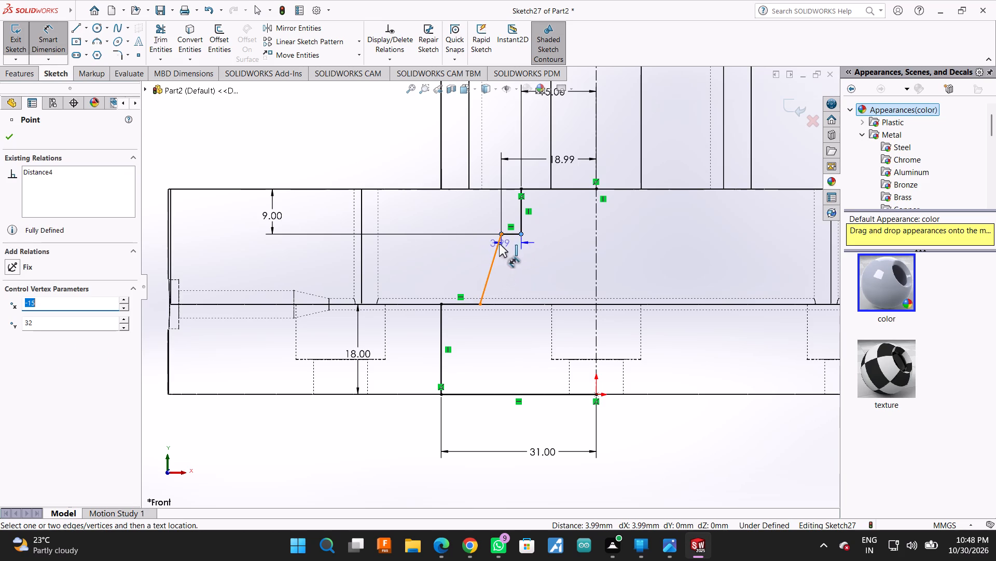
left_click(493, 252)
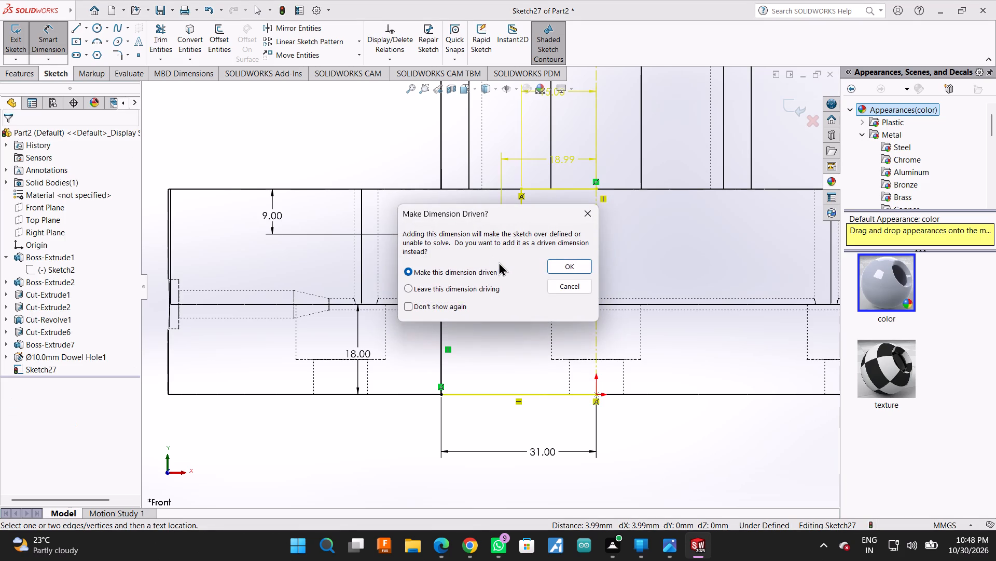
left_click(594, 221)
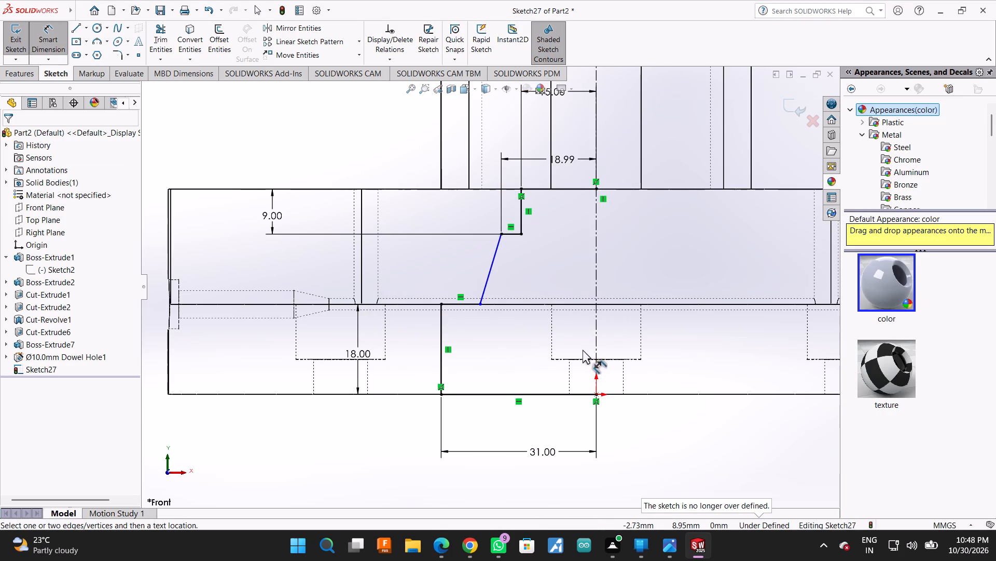
Set the distance from the sloped line's upper end to the central axis to 46/2 (23 mm).
scroll(583, 350, "up", 3)
scroll(586, 248, "down", 1)
scroll(501, 230, "down", 3)
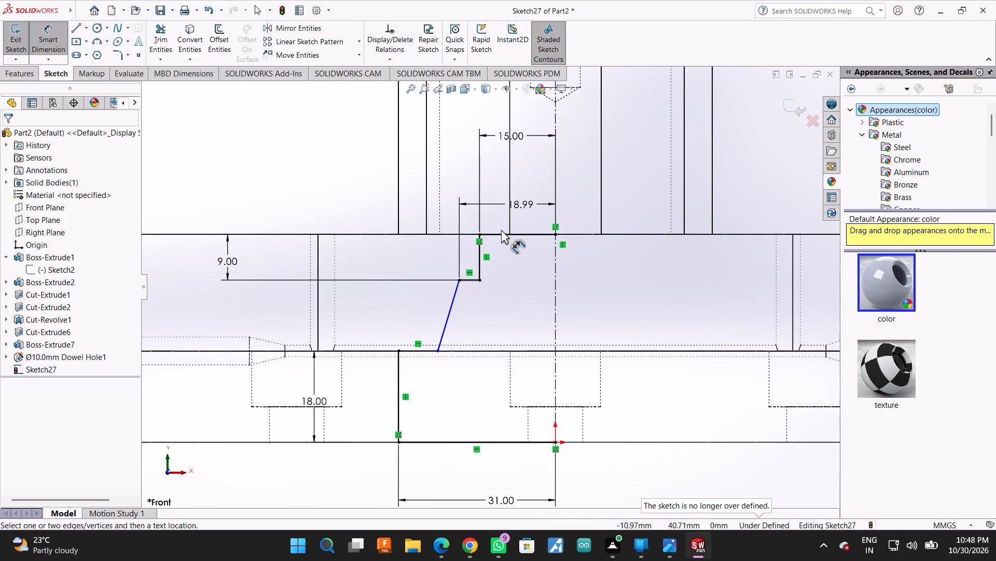
left_click(525, 204)
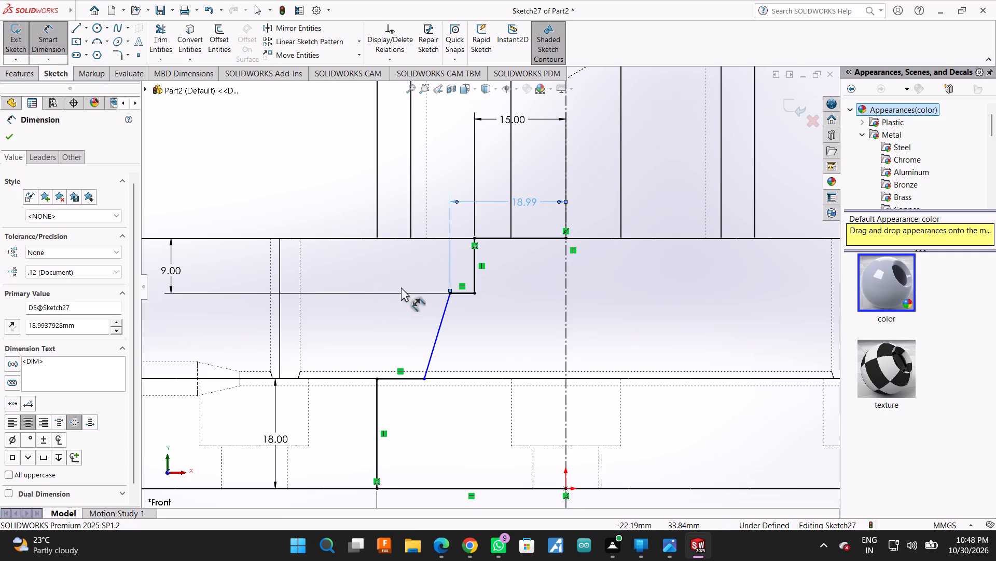
left_click(88, 322)
left_click(88, 322)
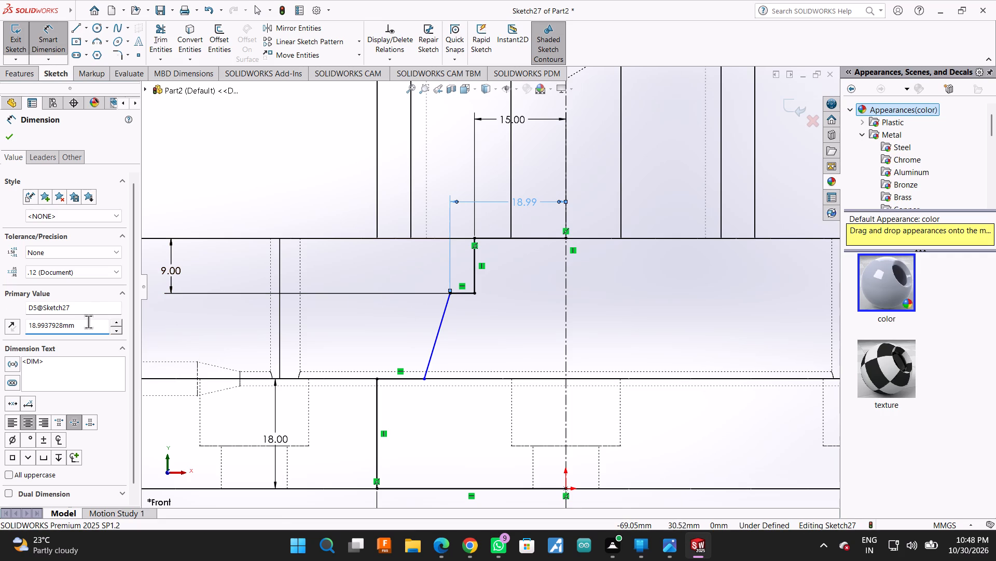
double_click(88, 322)
type("46-")
key("BackSpace")
type("/2")
key("Return")
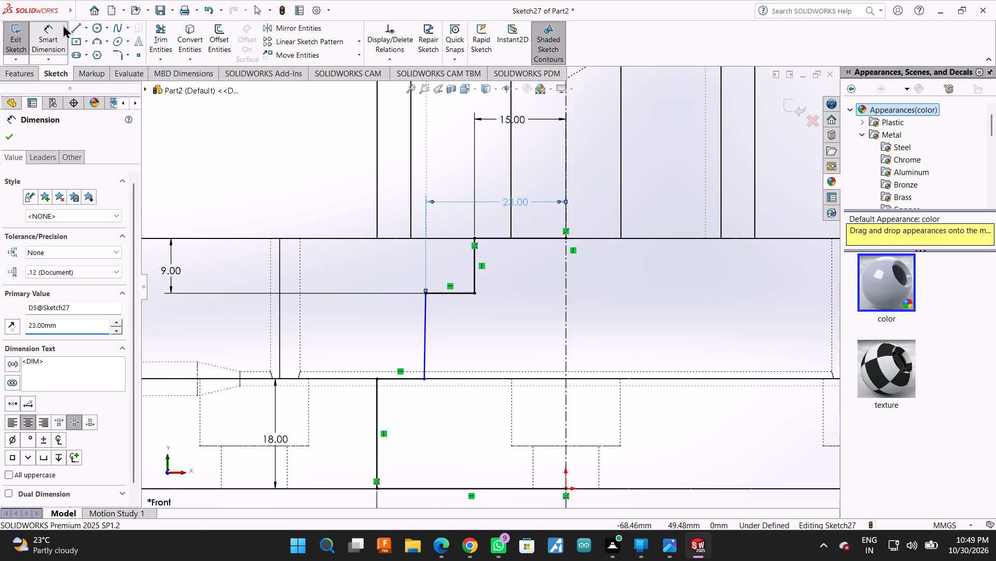
Trim away the sloped line and the short horizontal line joining it to the lower step's vertical side.
left_click(155, 29)
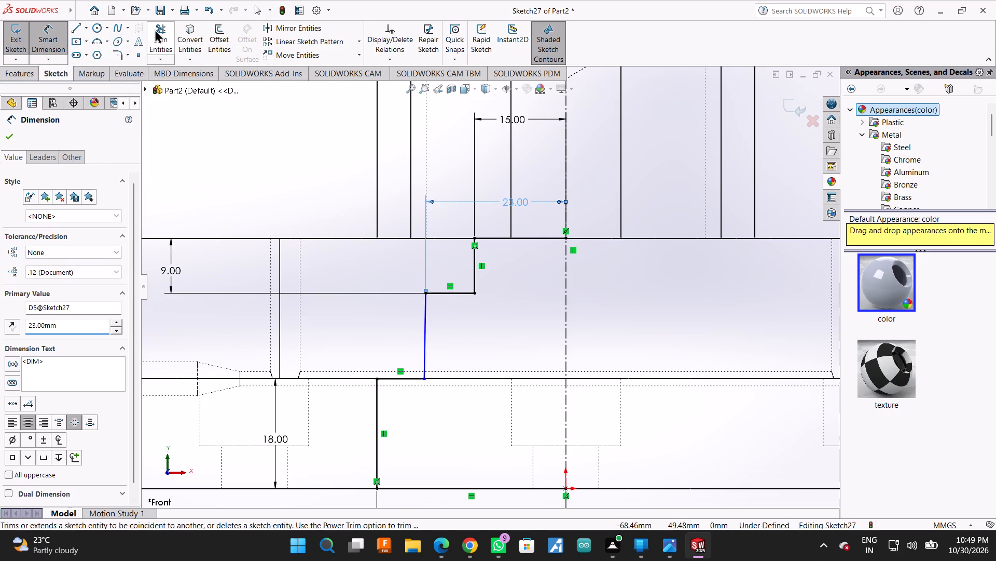
left_click_drag(390, 317, 431, 324)
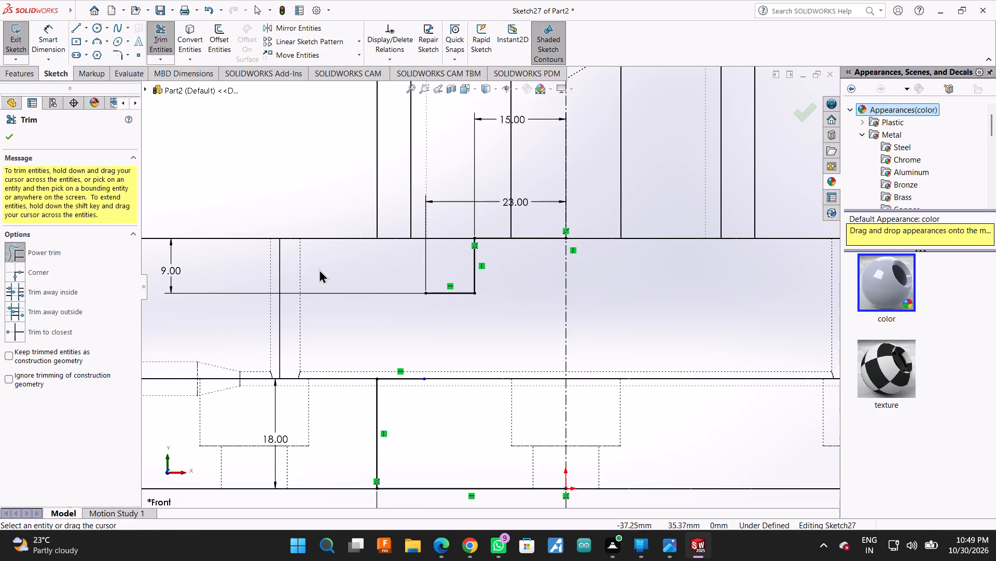
scroll(396, 354, "up", 1)
left_click_drag(410, 340, 418, 379)
Draw a sloped line about 15.5 mm long from the upper step's outer end, plus a horizontal line about 1.4 mm to the lower vertical side.
left_click(75, 27)
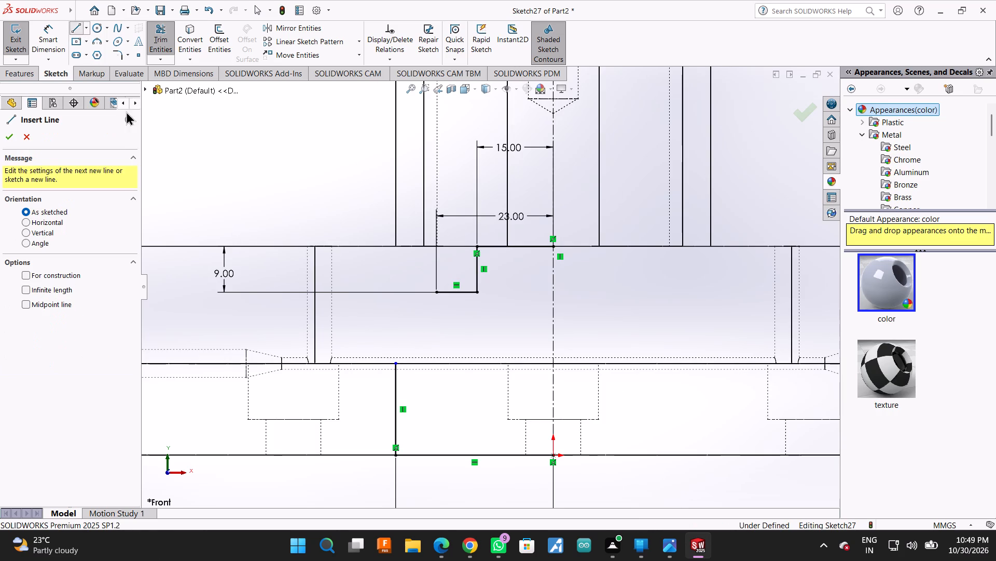
left_click(436, 293)
scroll(407, 363, "down", 5)
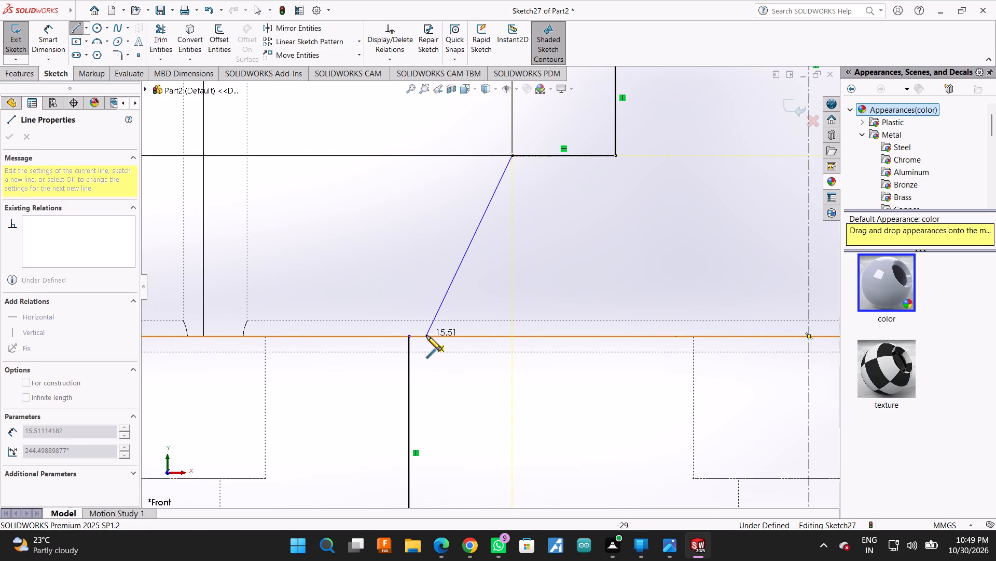
left_click(427, 335)
left_click(411, 334)
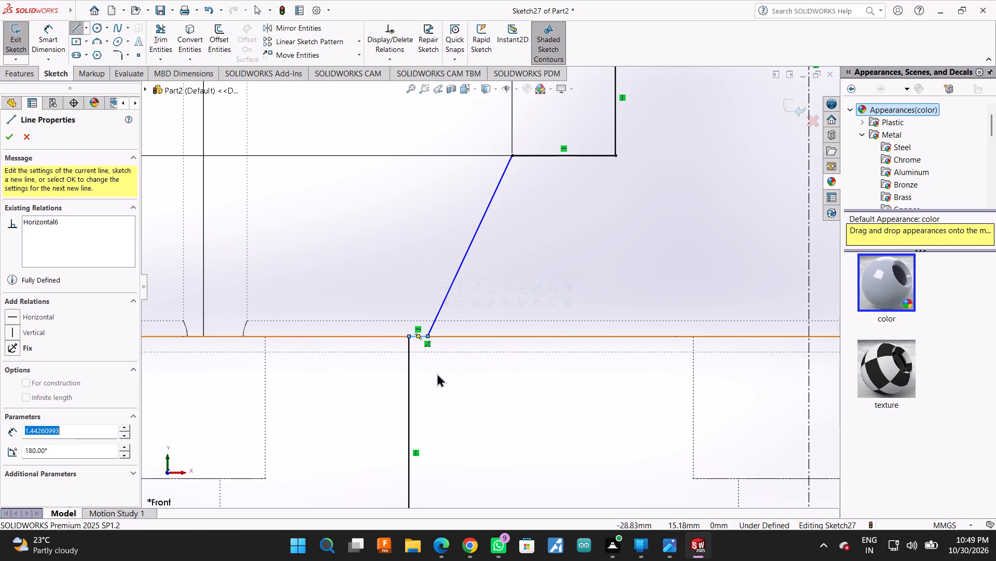
key("Escape")
scroll(436, 304, "up", 6)
scroll(434, 287, "down", 1)
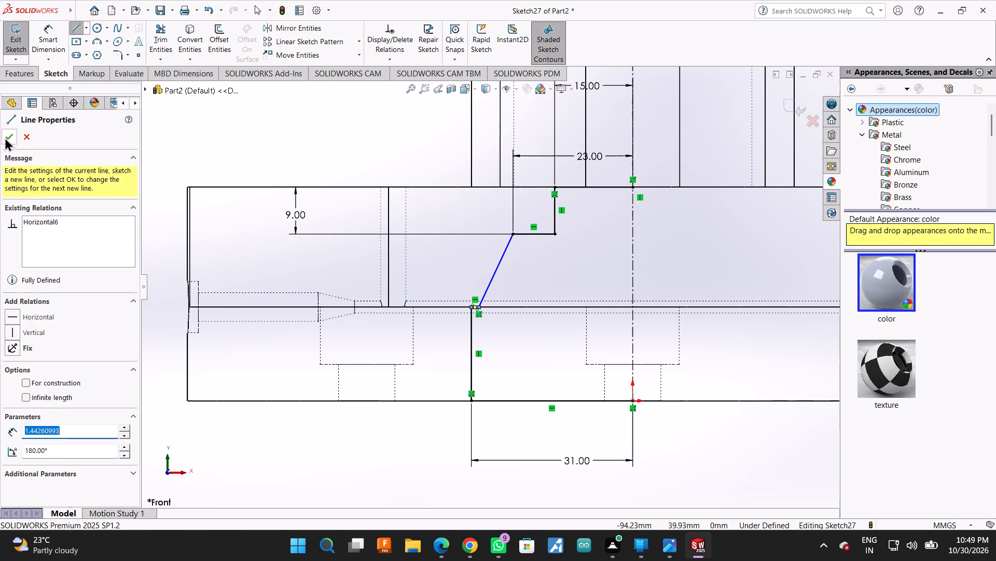
left_click(5, 137)
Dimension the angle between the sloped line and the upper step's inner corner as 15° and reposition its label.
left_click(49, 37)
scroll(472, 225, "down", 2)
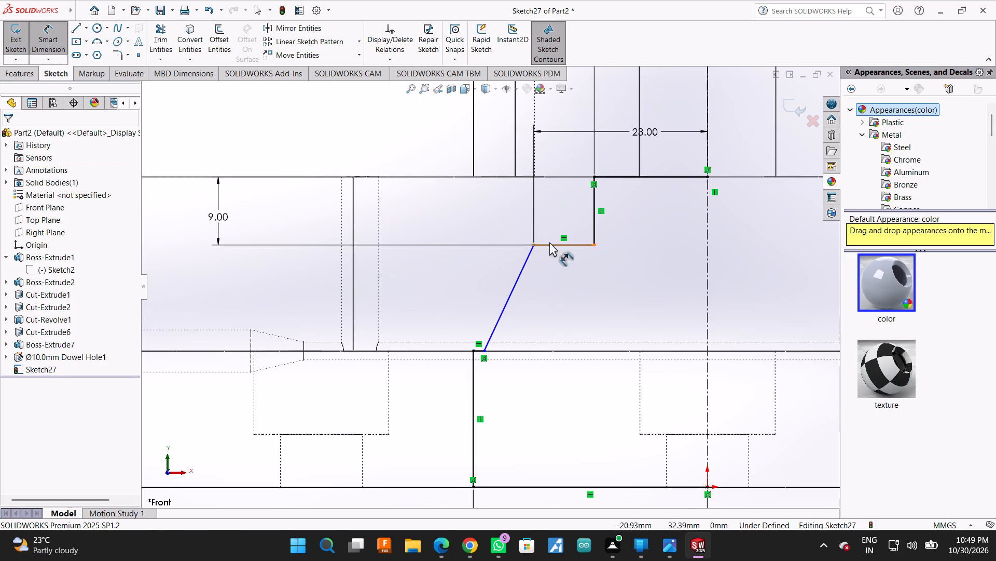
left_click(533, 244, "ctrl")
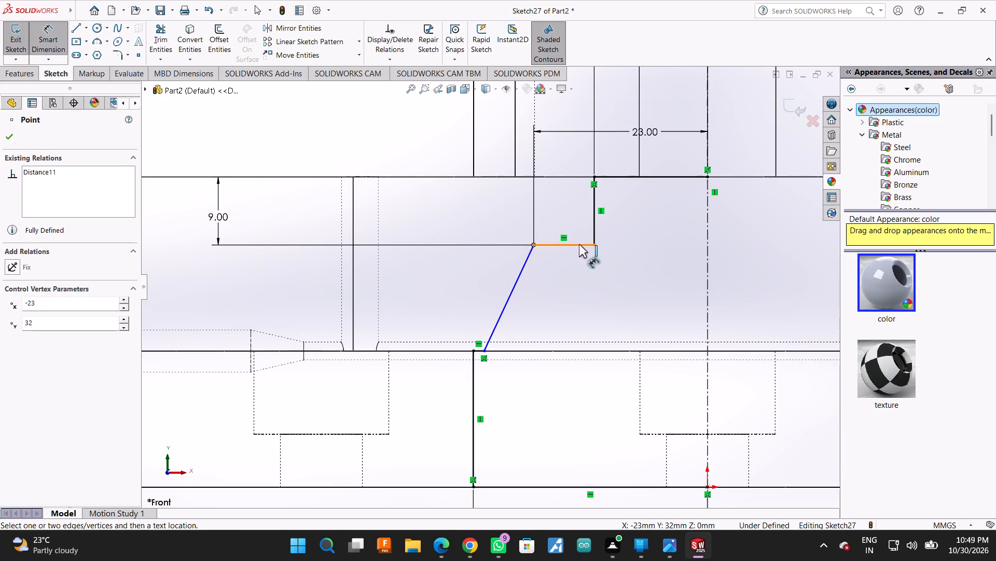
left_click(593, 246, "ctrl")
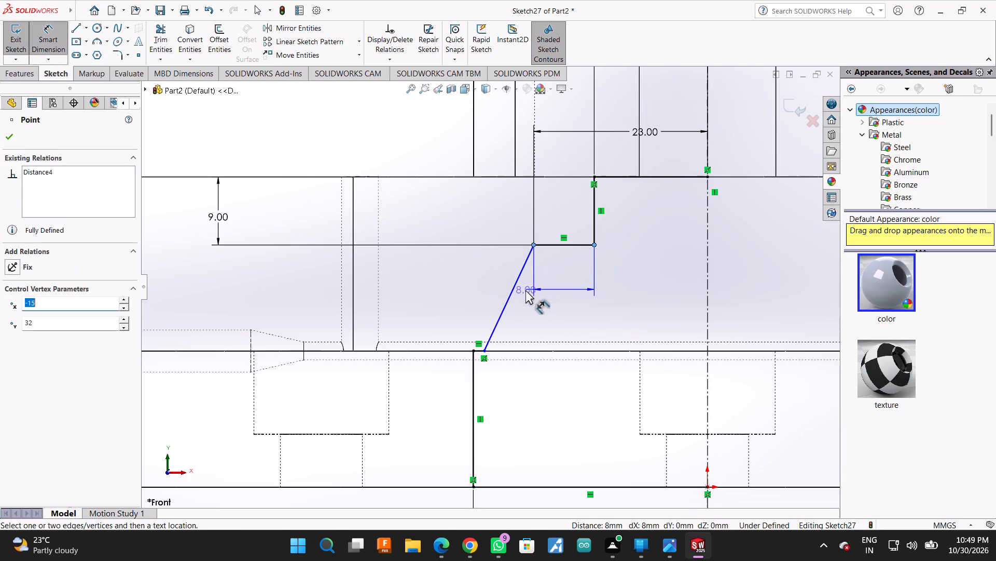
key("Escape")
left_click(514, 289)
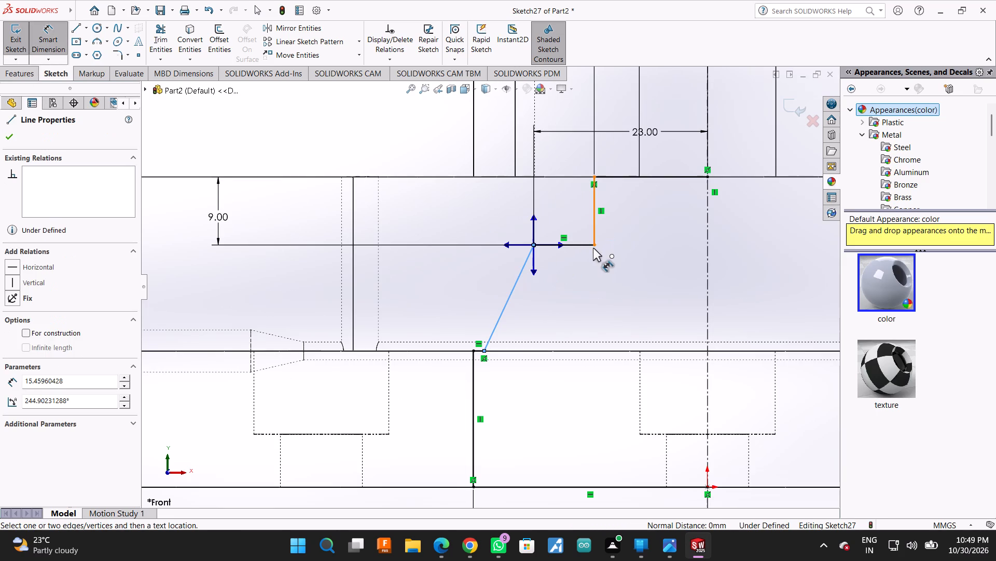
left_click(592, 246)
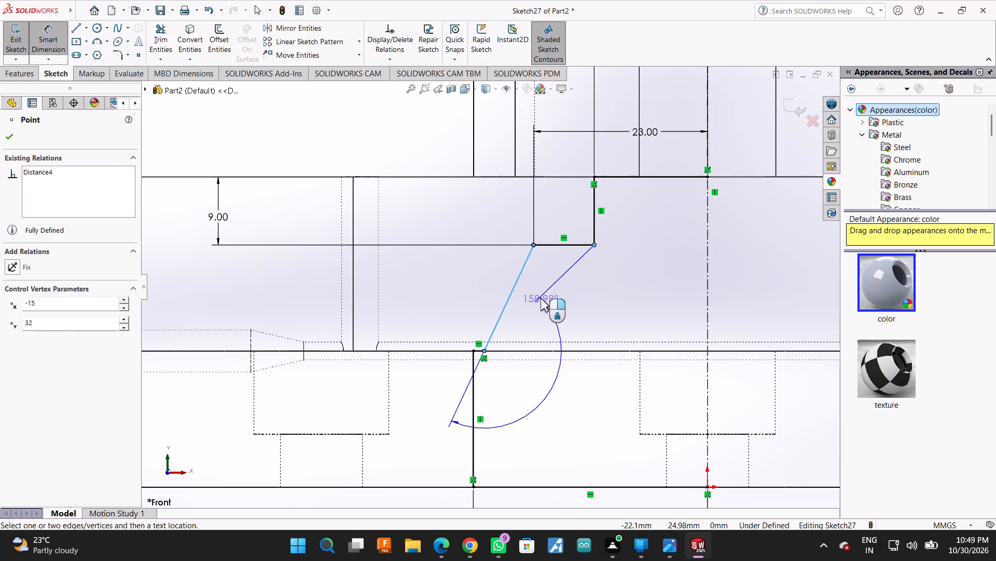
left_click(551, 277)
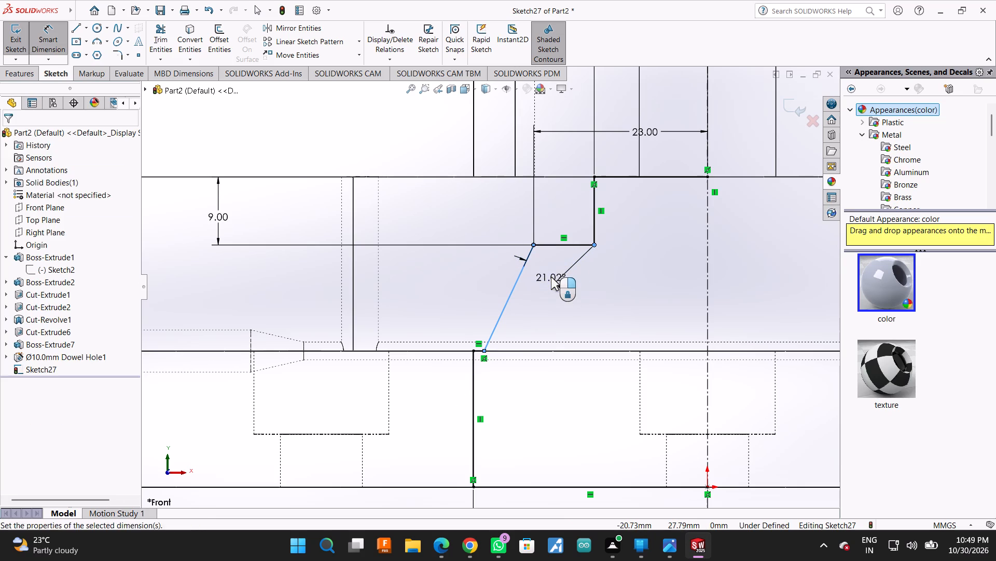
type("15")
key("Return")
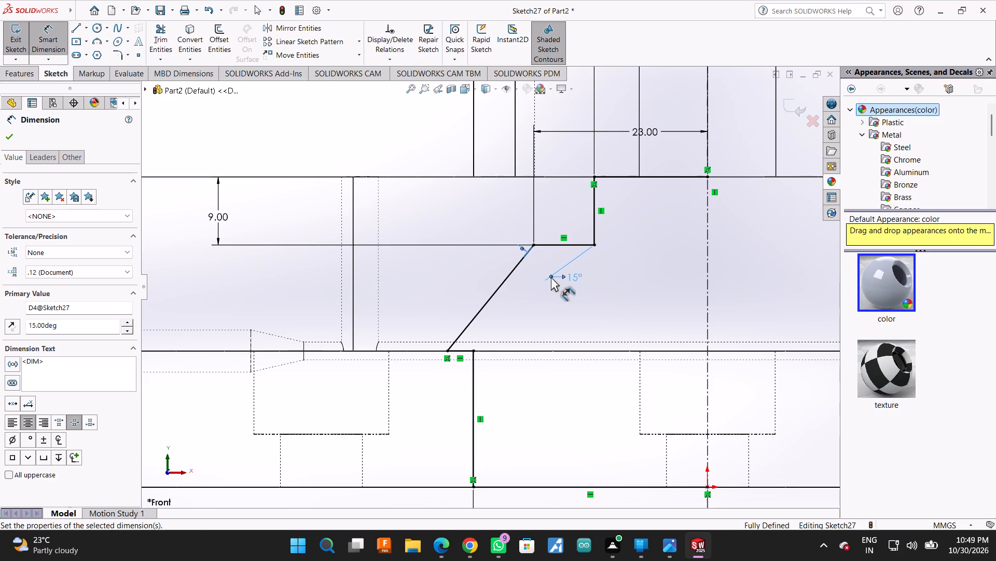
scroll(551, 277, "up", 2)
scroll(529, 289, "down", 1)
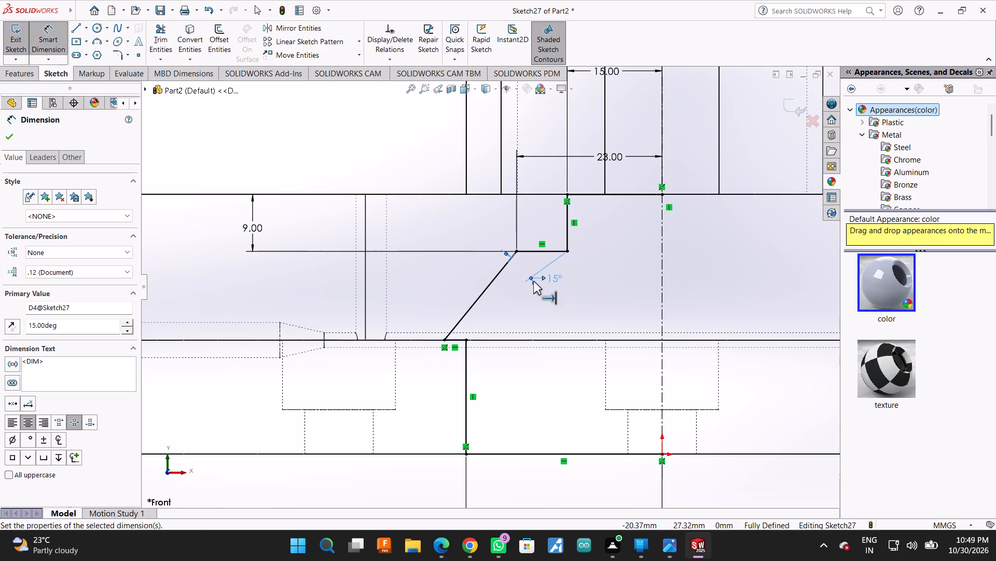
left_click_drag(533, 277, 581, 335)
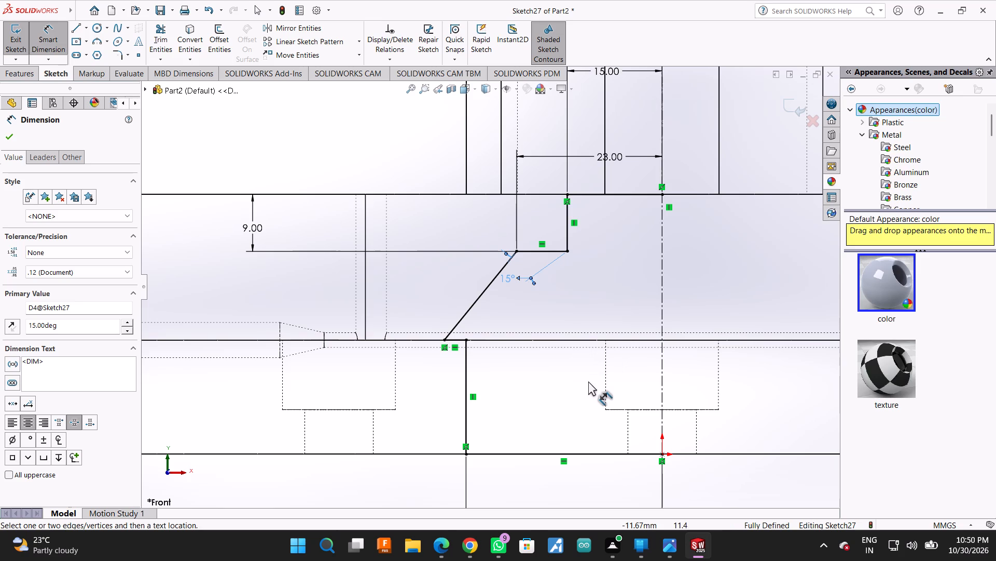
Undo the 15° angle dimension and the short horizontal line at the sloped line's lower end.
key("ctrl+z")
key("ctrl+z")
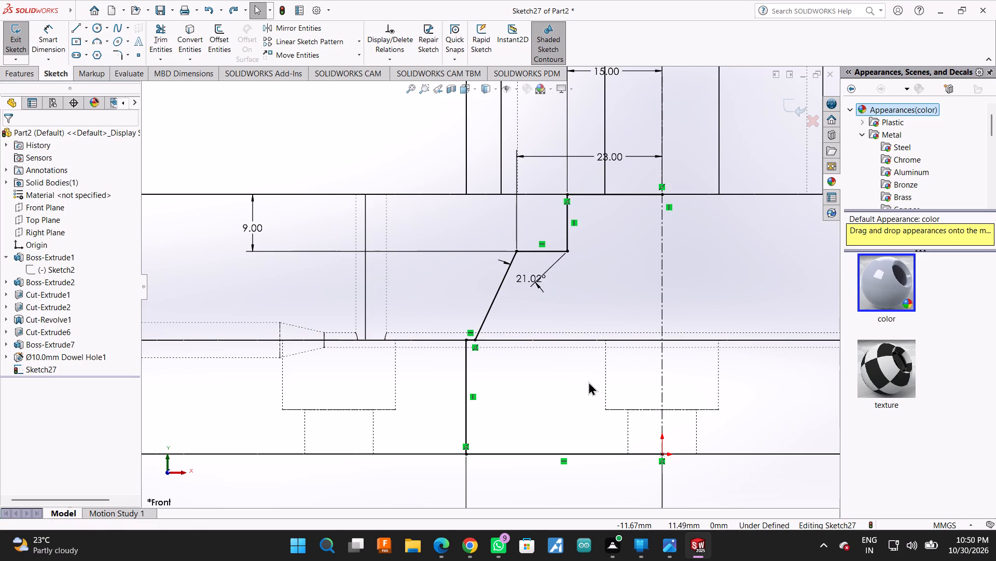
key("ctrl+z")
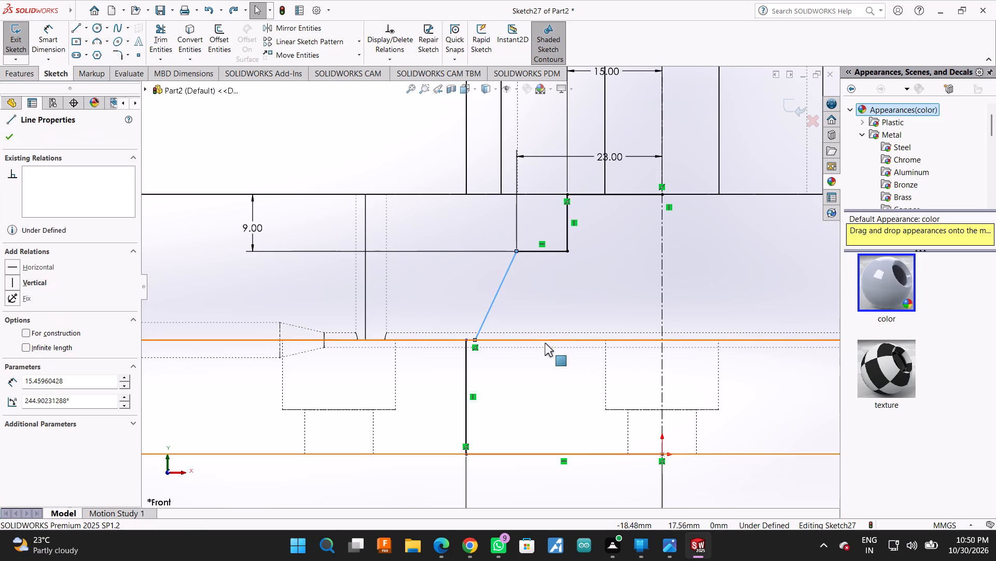
Trim away the sloped line below the upper step's outer end.
scroll(486, 311, "down", 5)
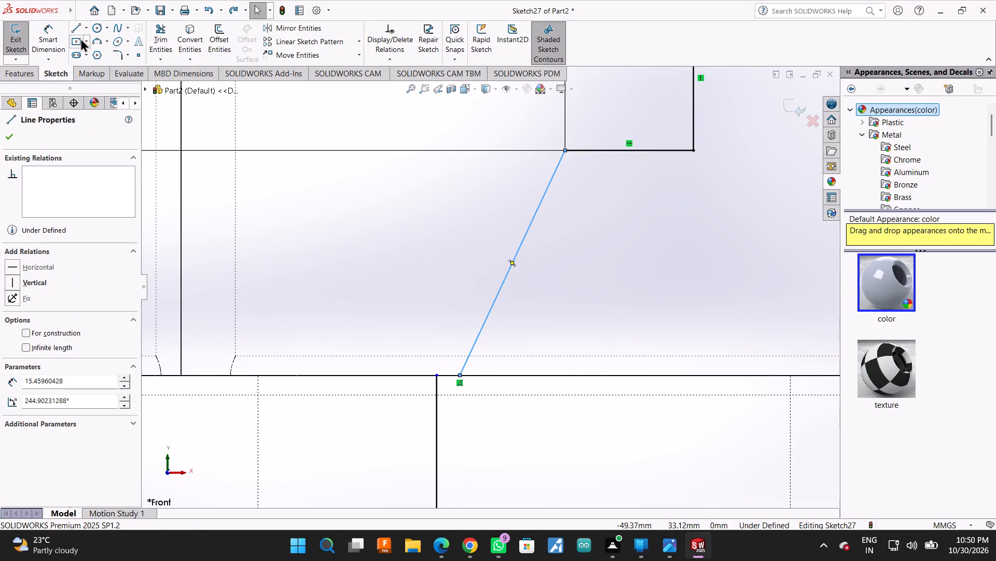
left_click(163, 29)
left_click_drag(438, 211, 533, 289)
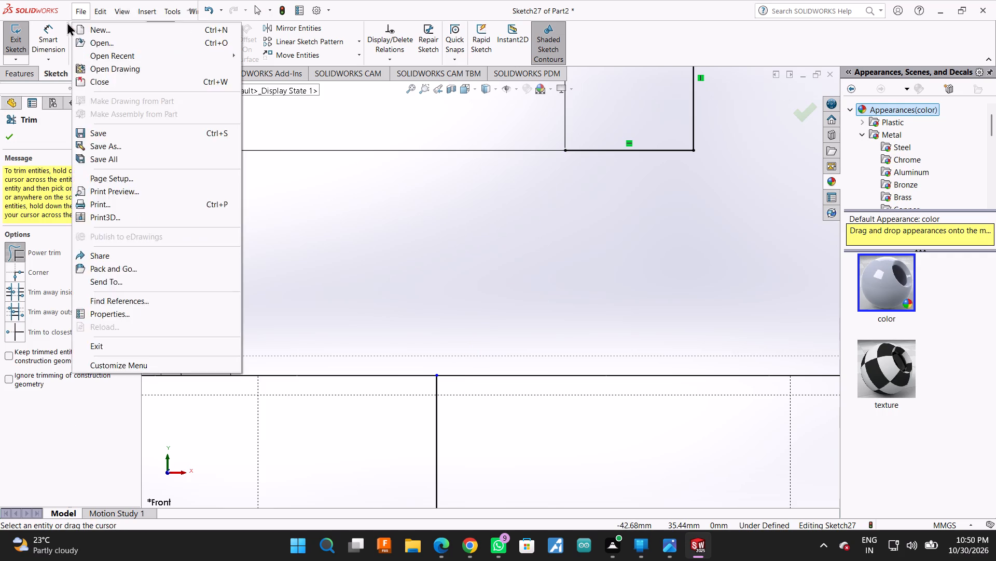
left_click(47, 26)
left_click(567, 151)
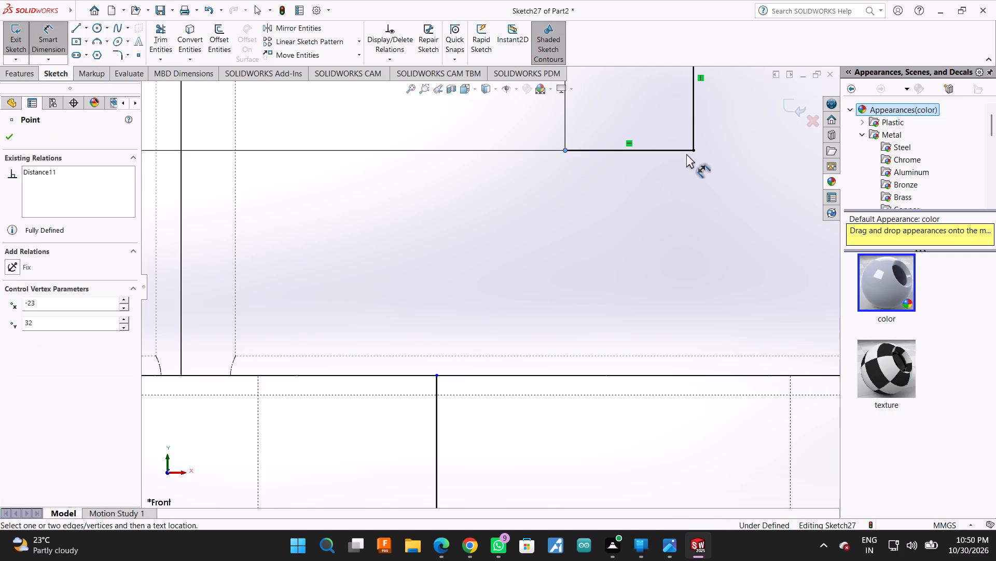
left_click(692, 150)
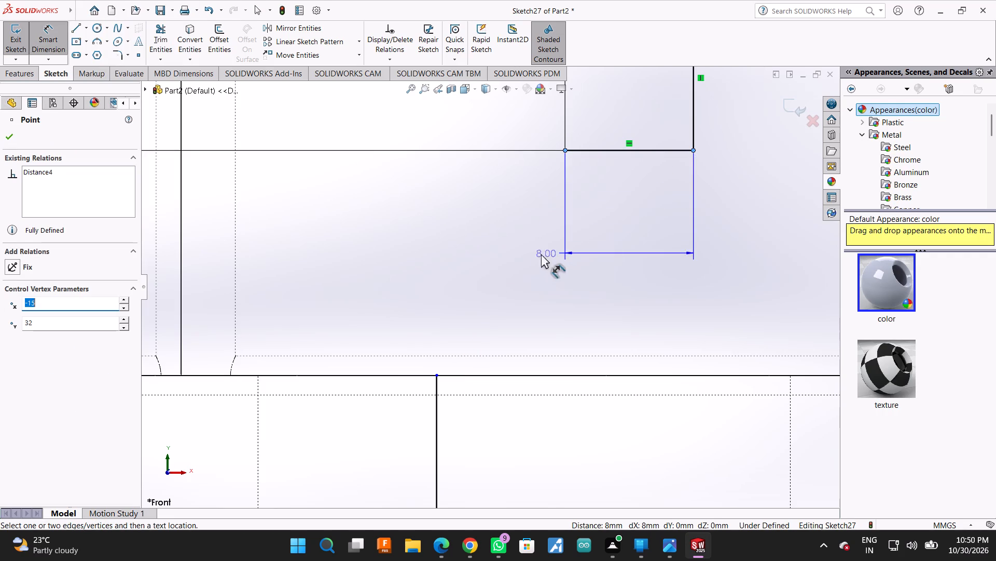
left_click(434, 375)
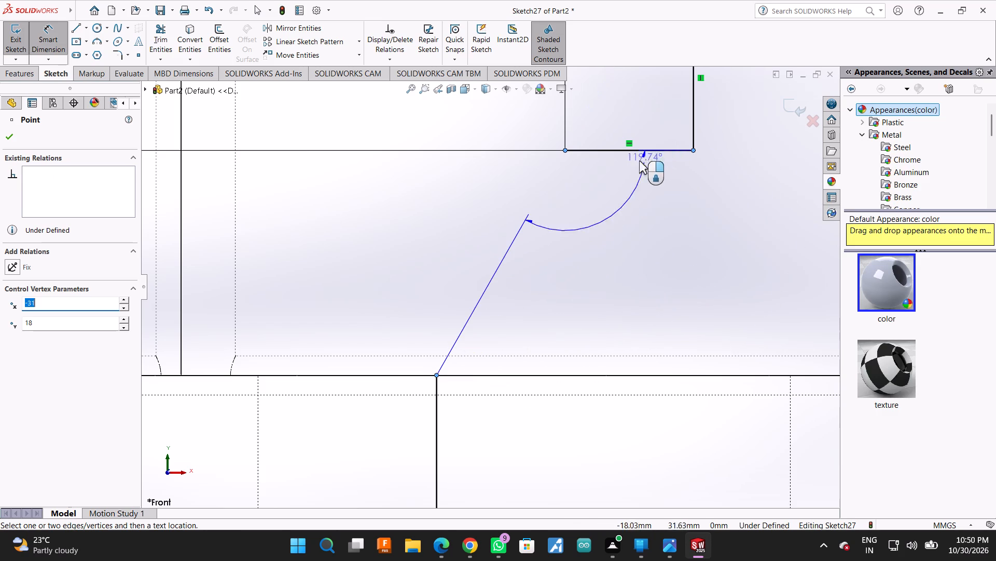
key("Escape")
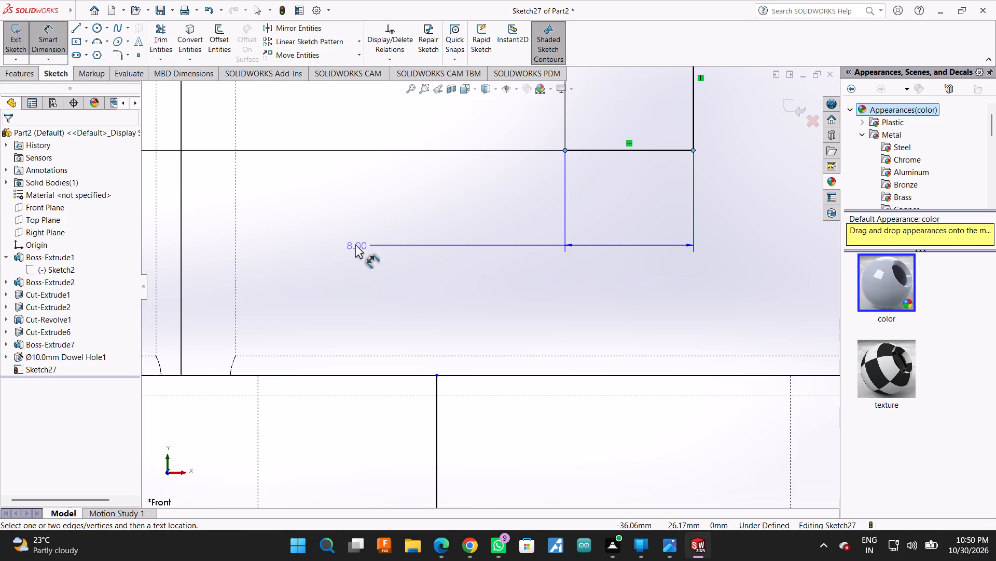
Draw a horizontal line about 1.5 mm inward from the lower vertical side's top, plus a sloped line about 15.4 mm to the upper step's outer end.
left_click(77, 21)
left_click(76, 25)
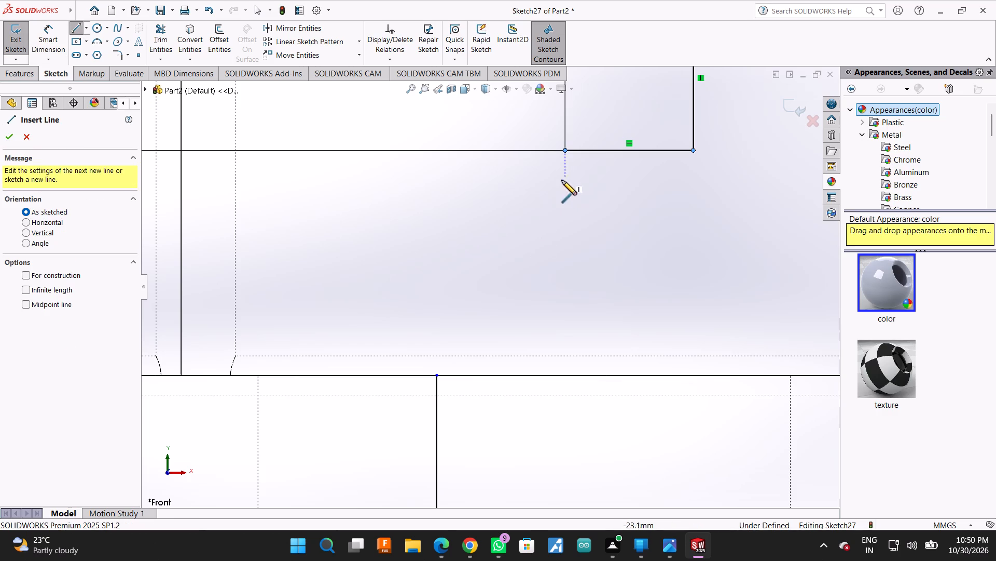
left_click(438, 378)
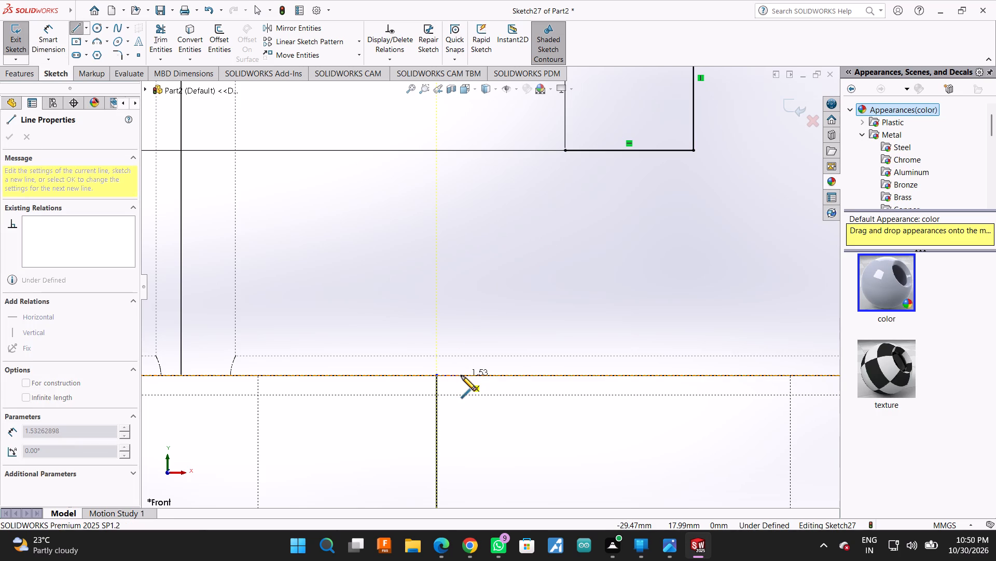
left_click(461, 376)
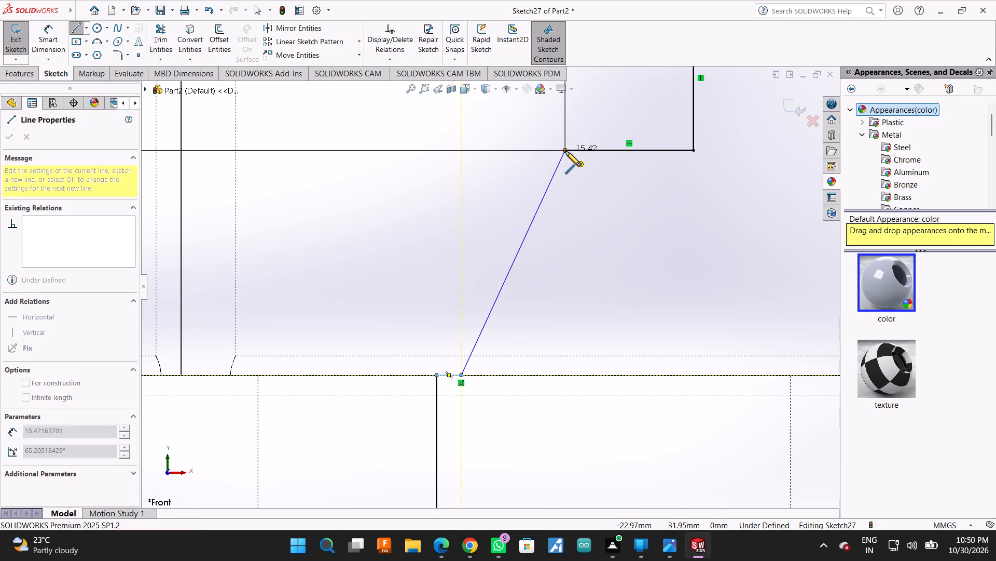
left_click(565, 151)
key("Escape")
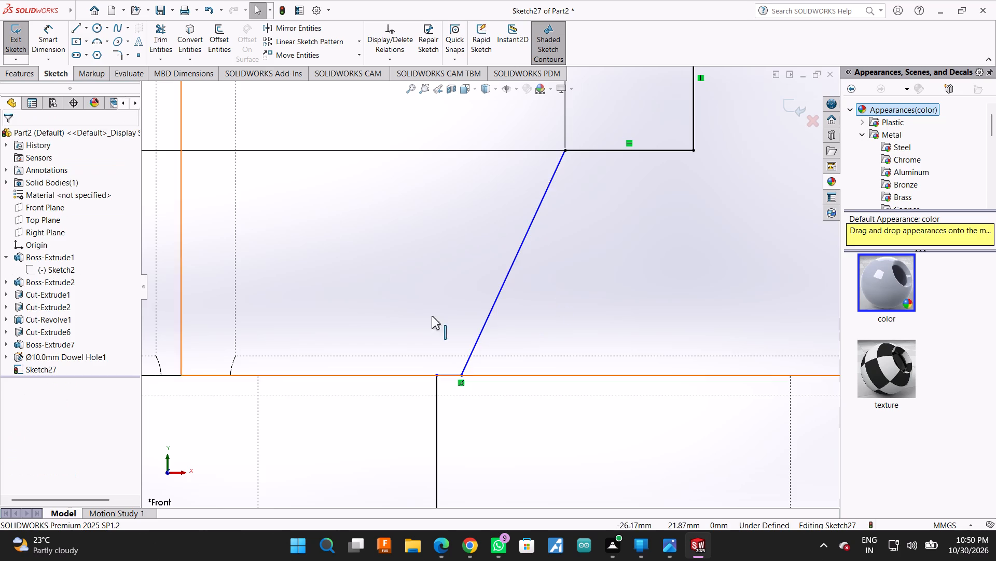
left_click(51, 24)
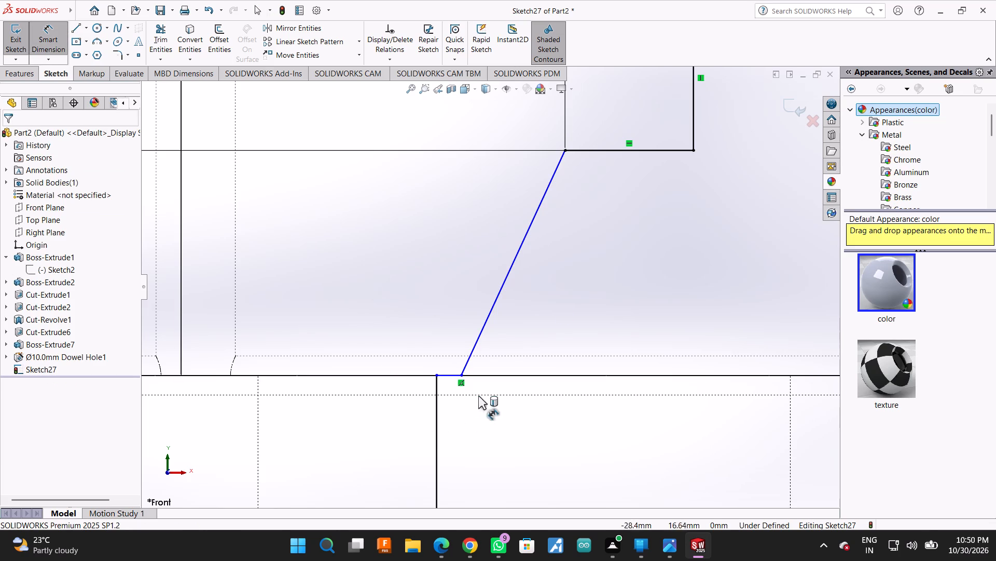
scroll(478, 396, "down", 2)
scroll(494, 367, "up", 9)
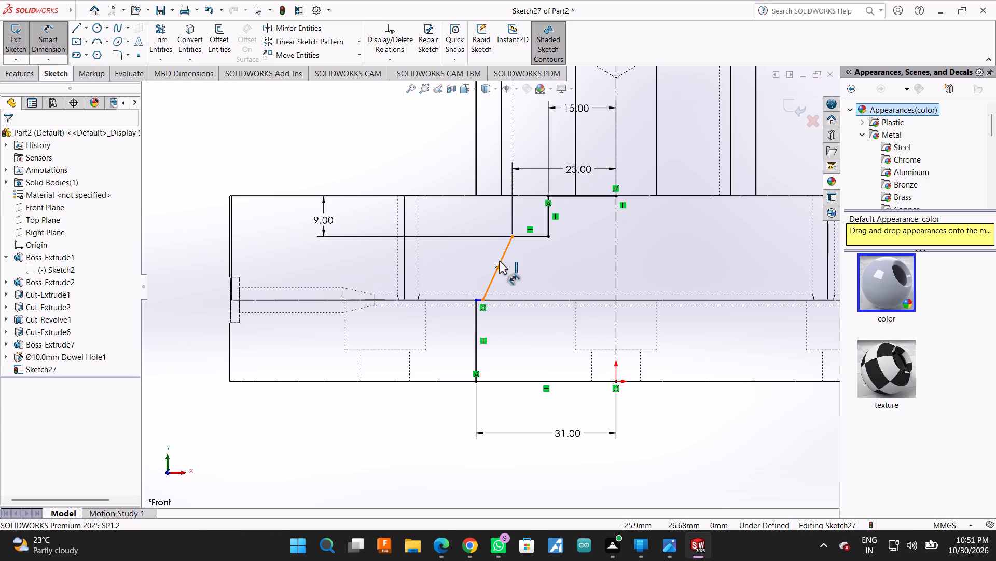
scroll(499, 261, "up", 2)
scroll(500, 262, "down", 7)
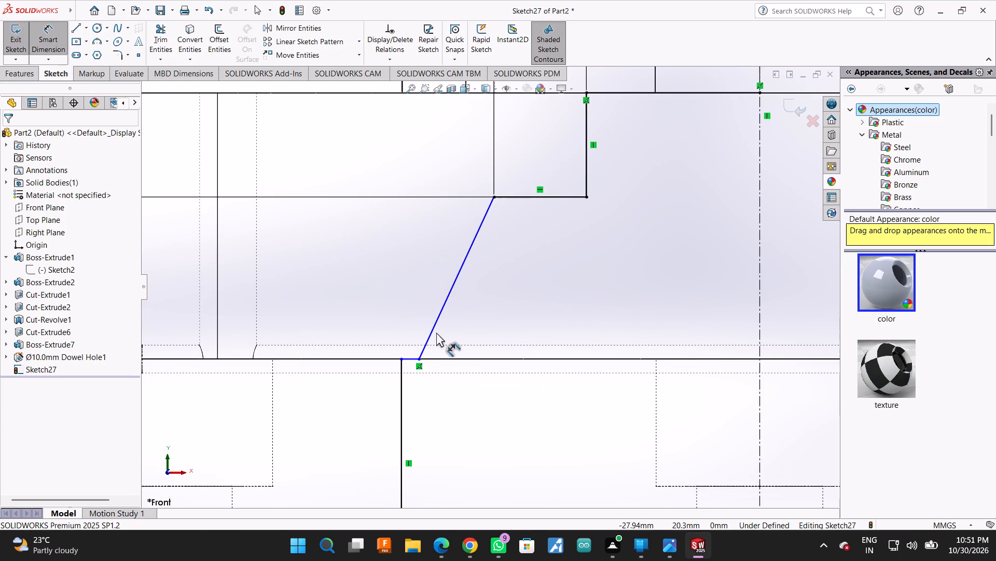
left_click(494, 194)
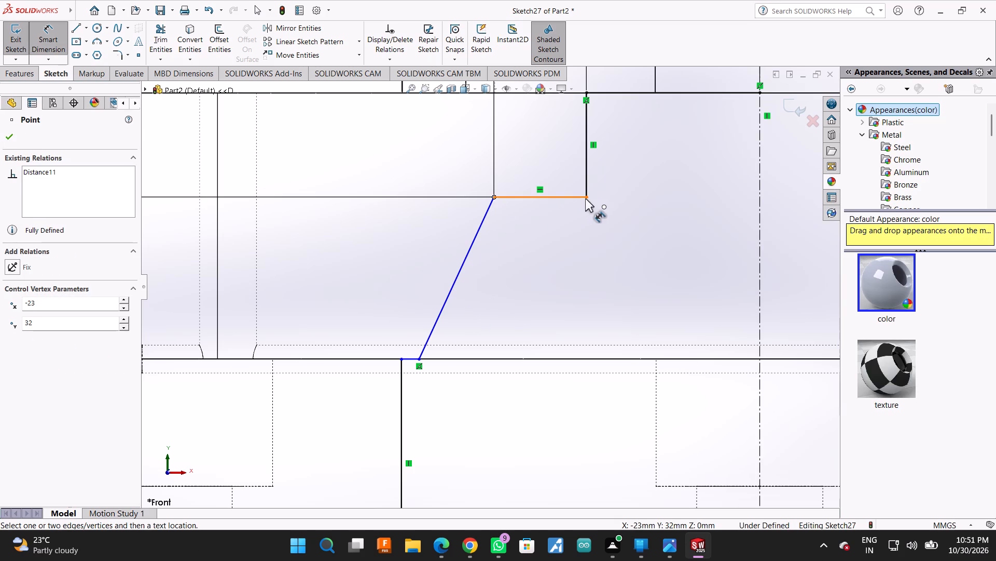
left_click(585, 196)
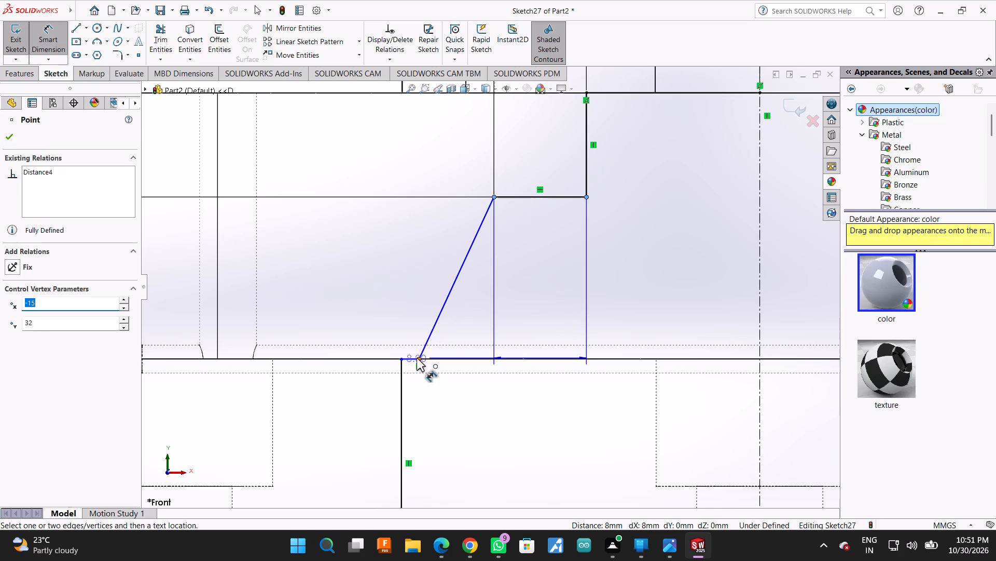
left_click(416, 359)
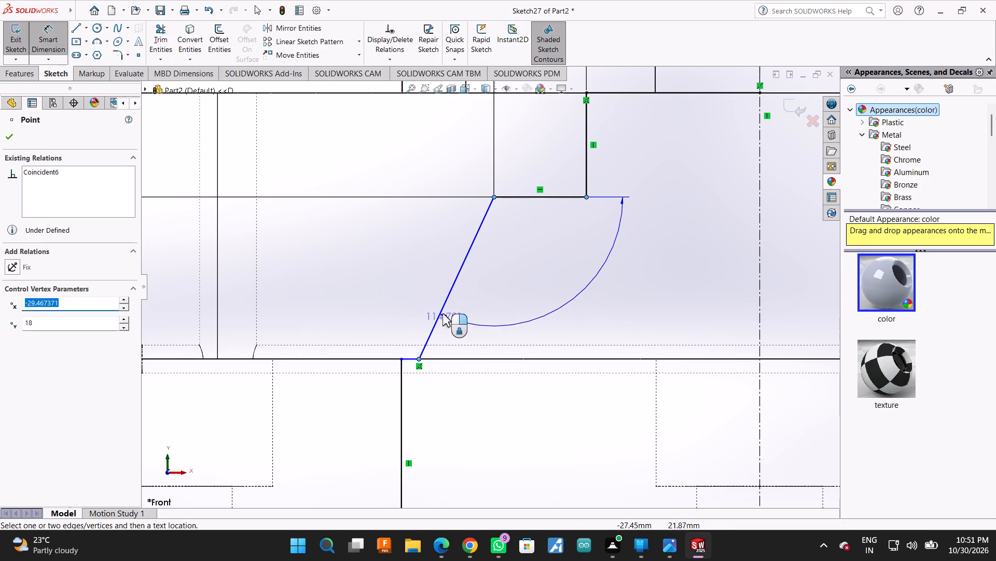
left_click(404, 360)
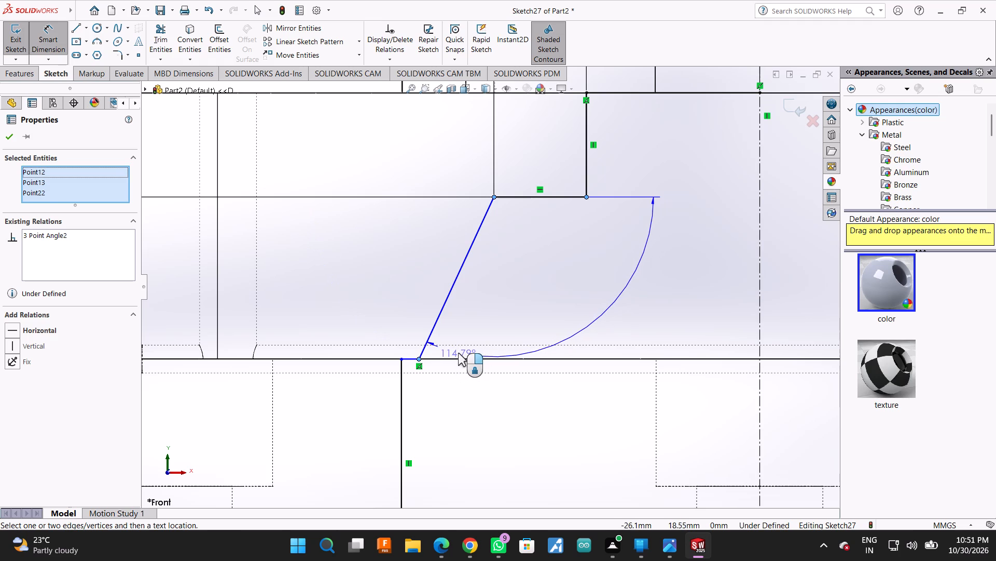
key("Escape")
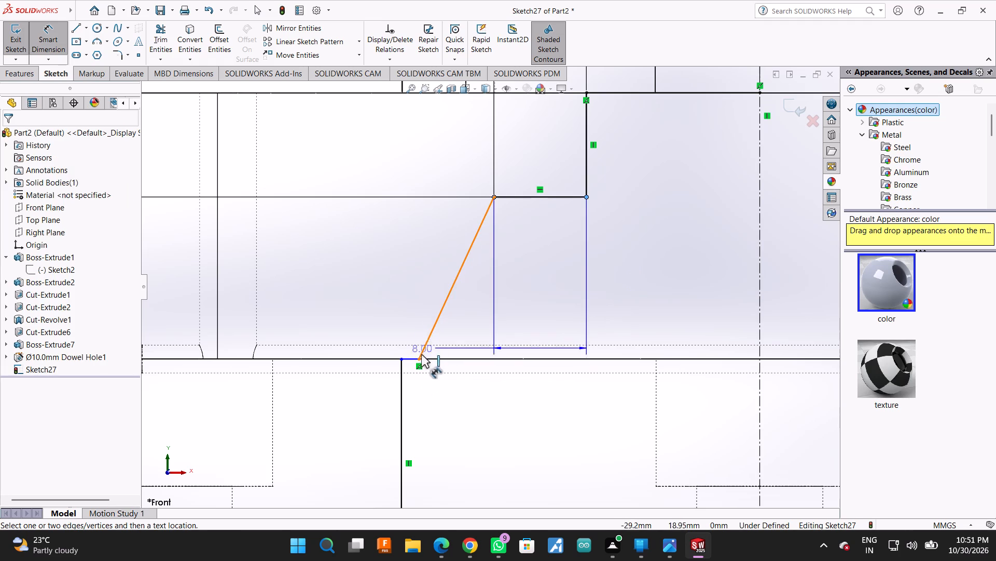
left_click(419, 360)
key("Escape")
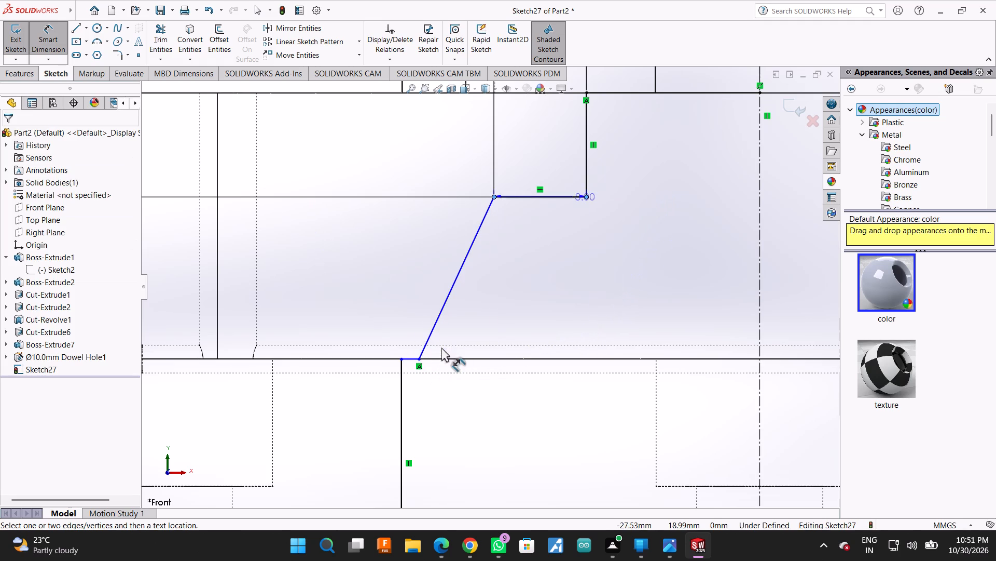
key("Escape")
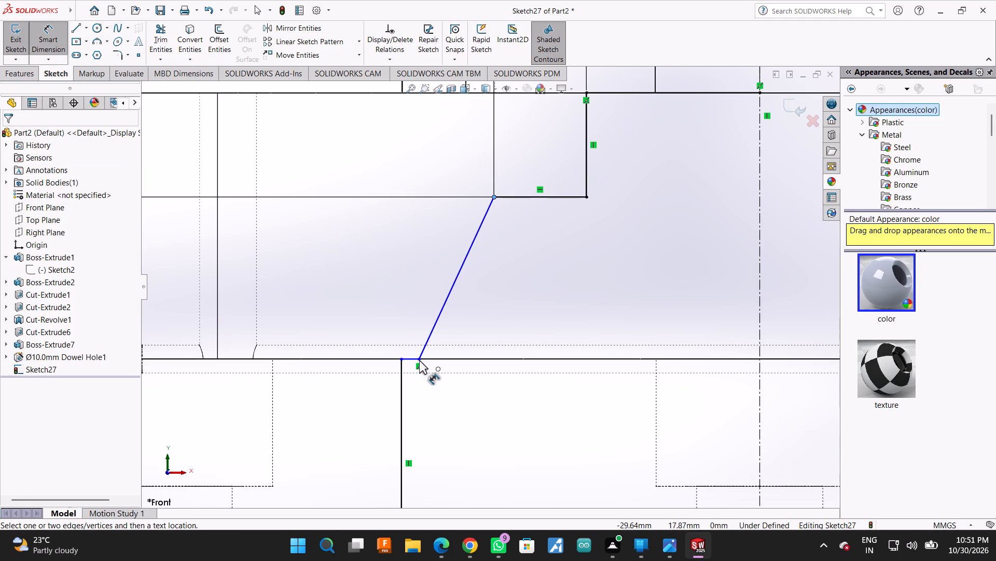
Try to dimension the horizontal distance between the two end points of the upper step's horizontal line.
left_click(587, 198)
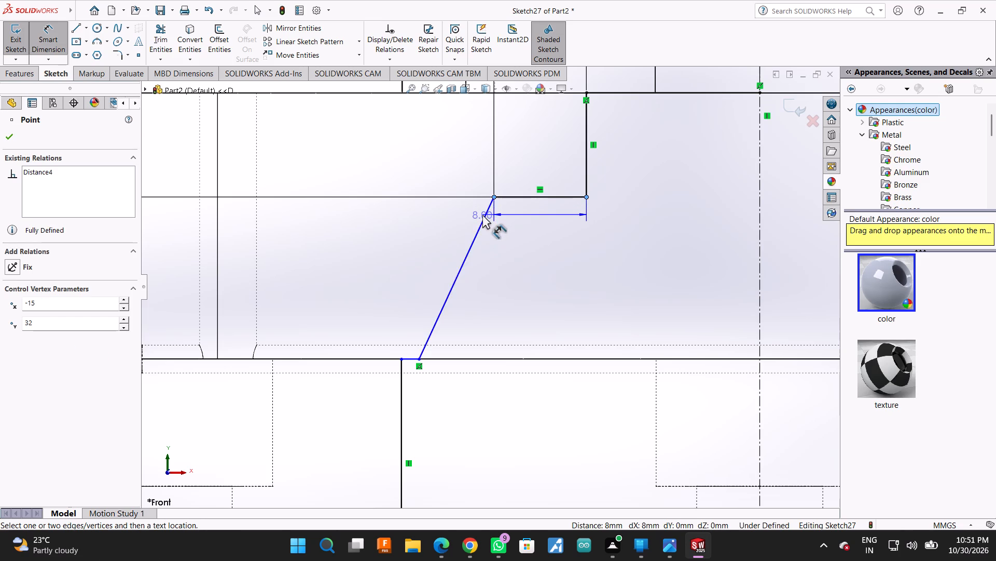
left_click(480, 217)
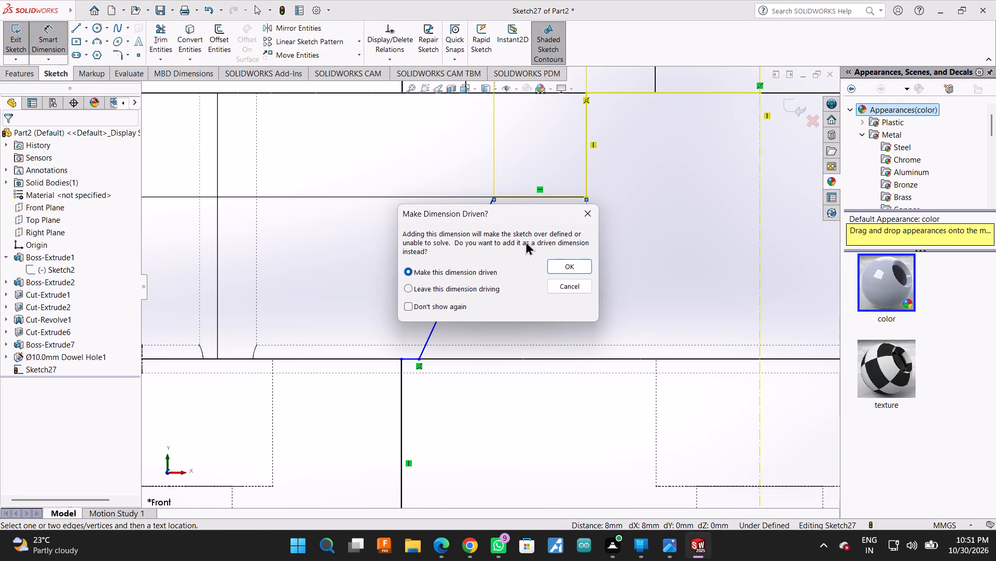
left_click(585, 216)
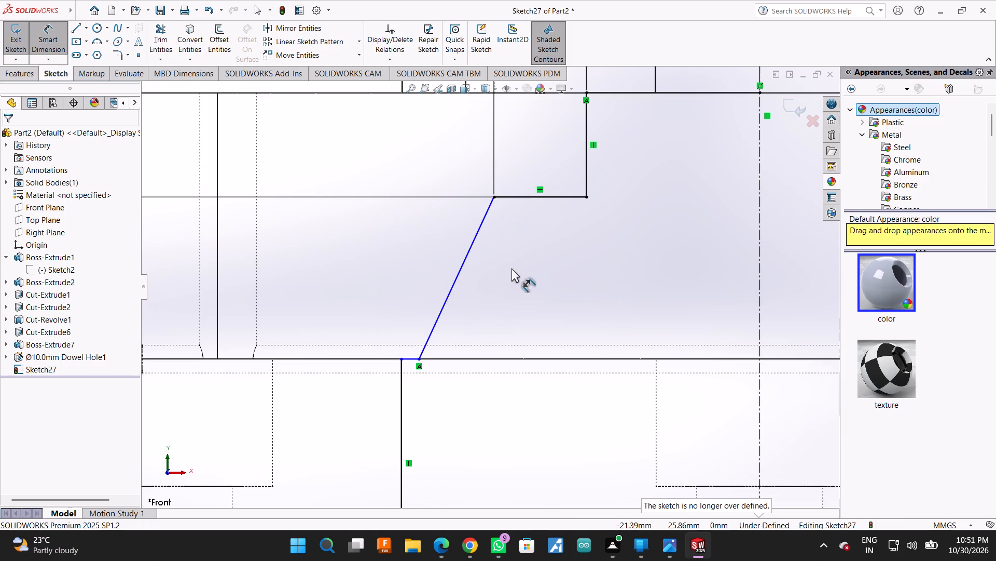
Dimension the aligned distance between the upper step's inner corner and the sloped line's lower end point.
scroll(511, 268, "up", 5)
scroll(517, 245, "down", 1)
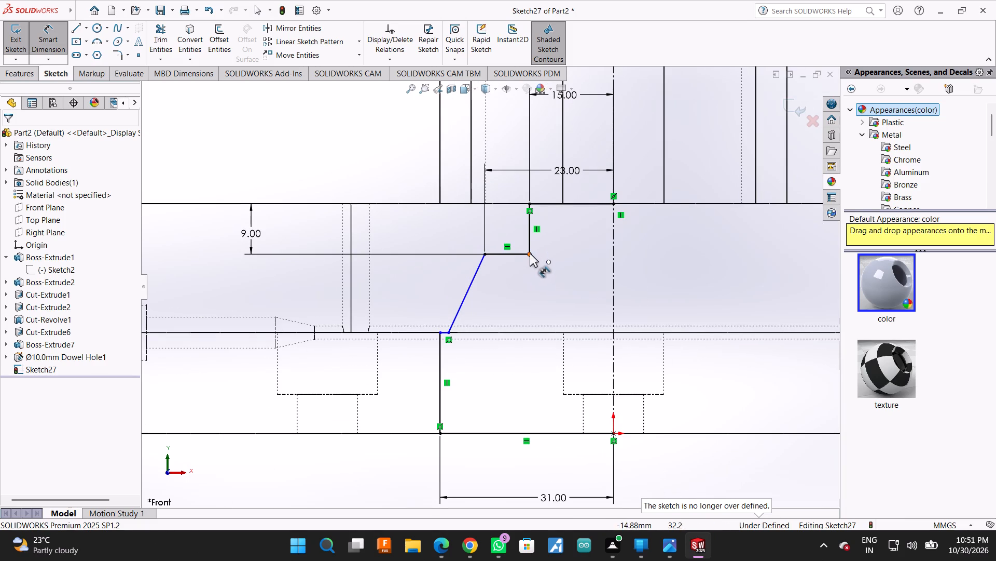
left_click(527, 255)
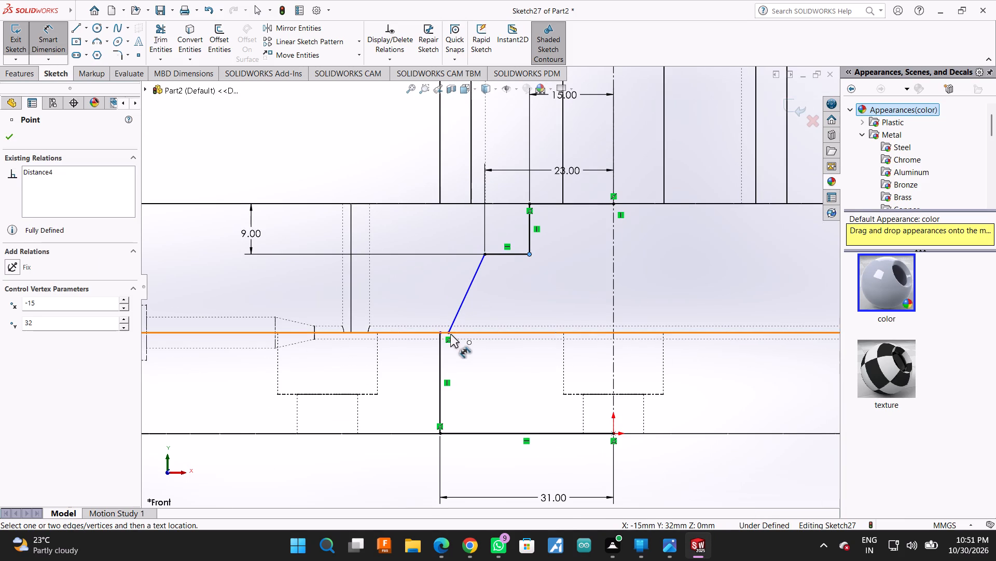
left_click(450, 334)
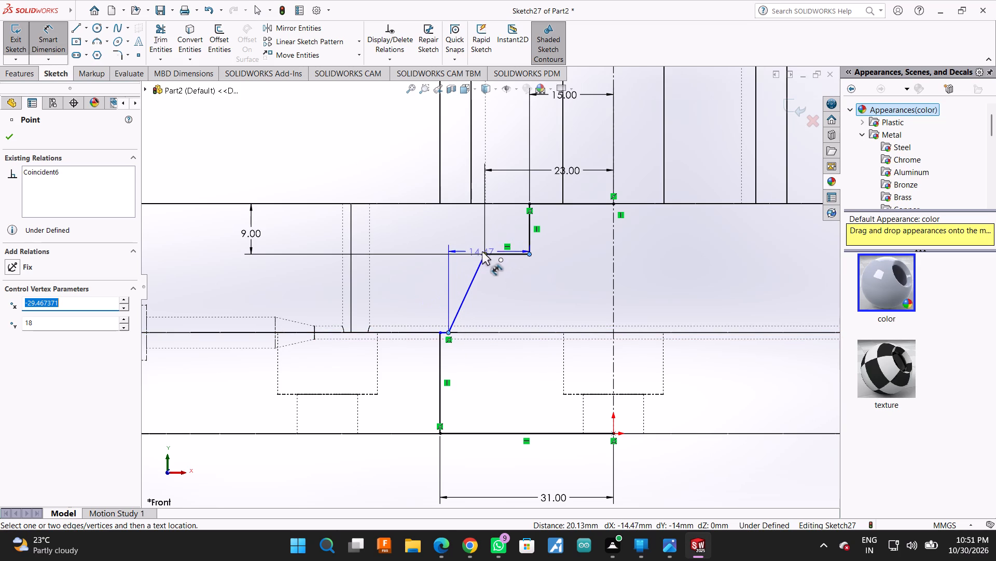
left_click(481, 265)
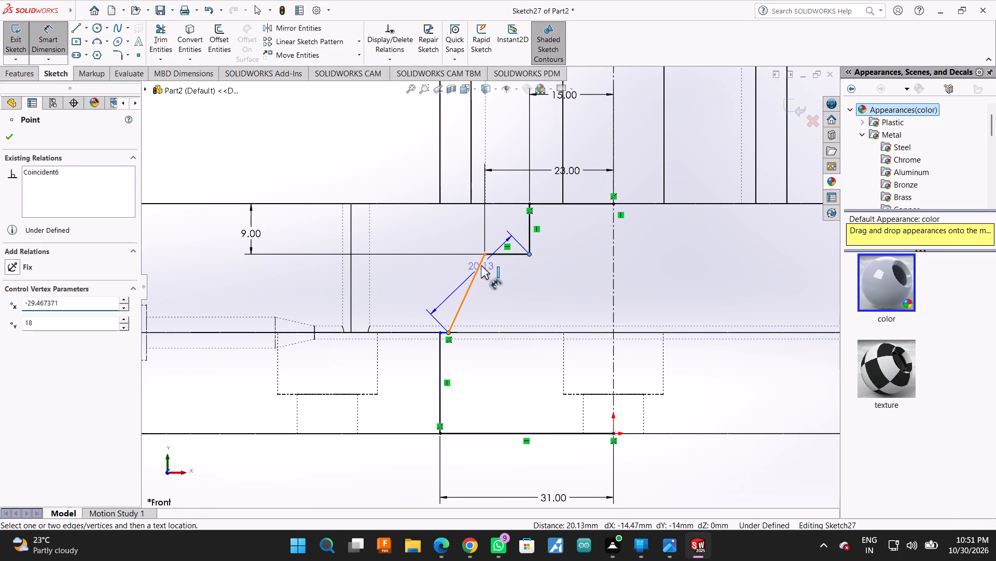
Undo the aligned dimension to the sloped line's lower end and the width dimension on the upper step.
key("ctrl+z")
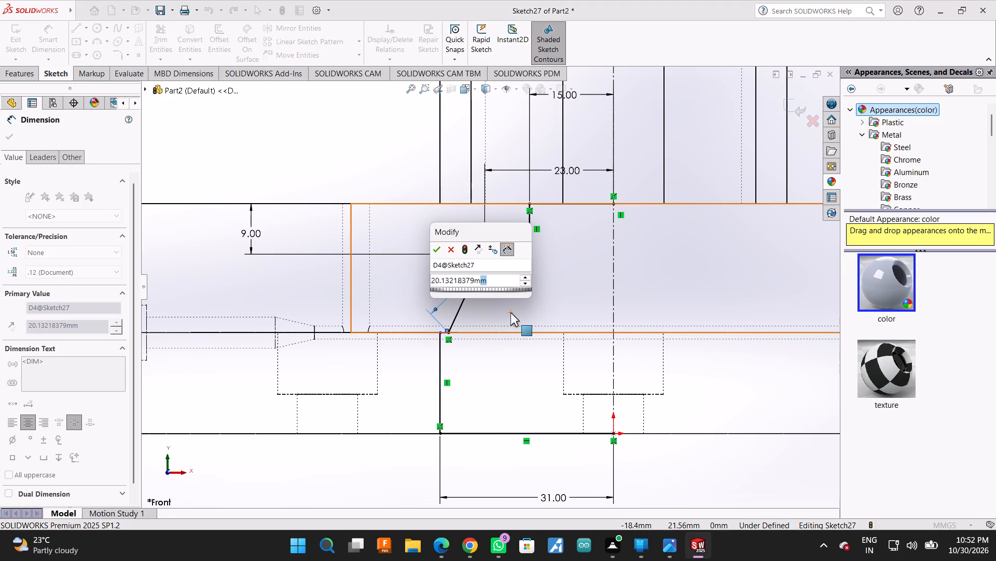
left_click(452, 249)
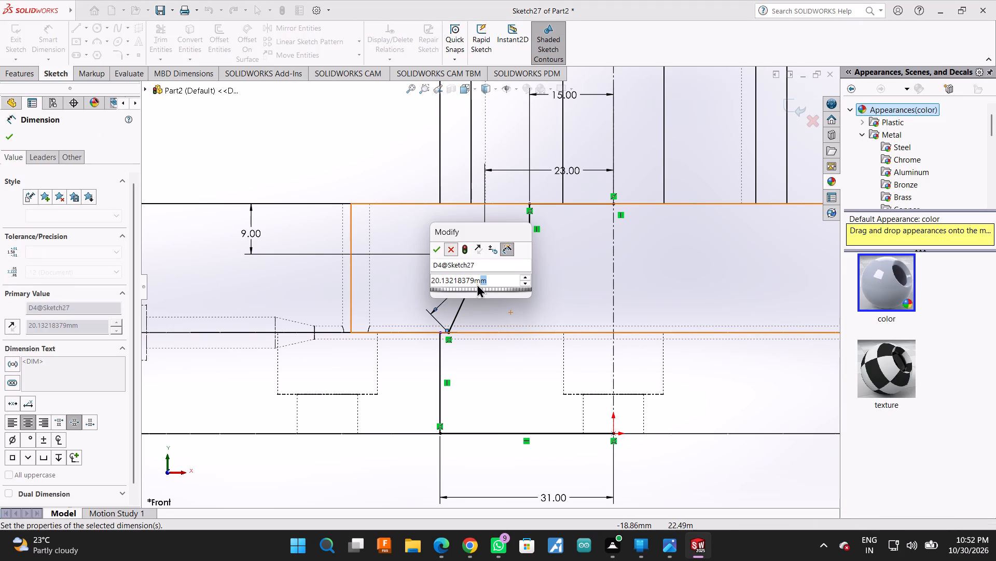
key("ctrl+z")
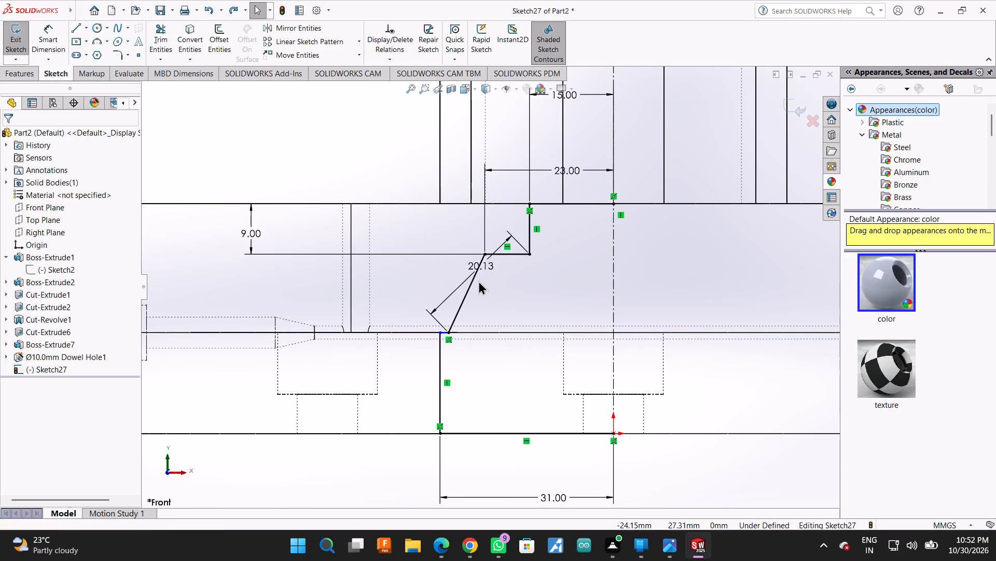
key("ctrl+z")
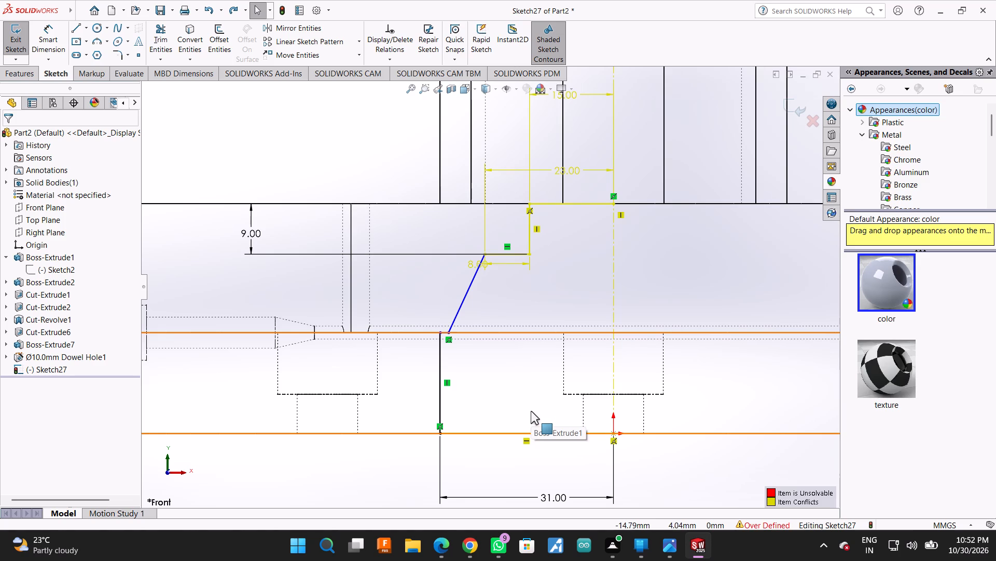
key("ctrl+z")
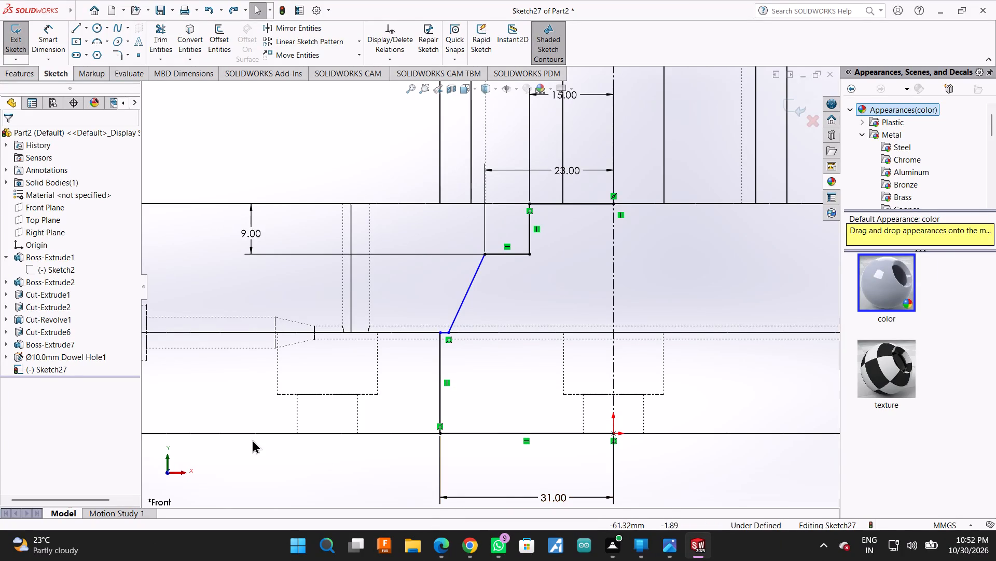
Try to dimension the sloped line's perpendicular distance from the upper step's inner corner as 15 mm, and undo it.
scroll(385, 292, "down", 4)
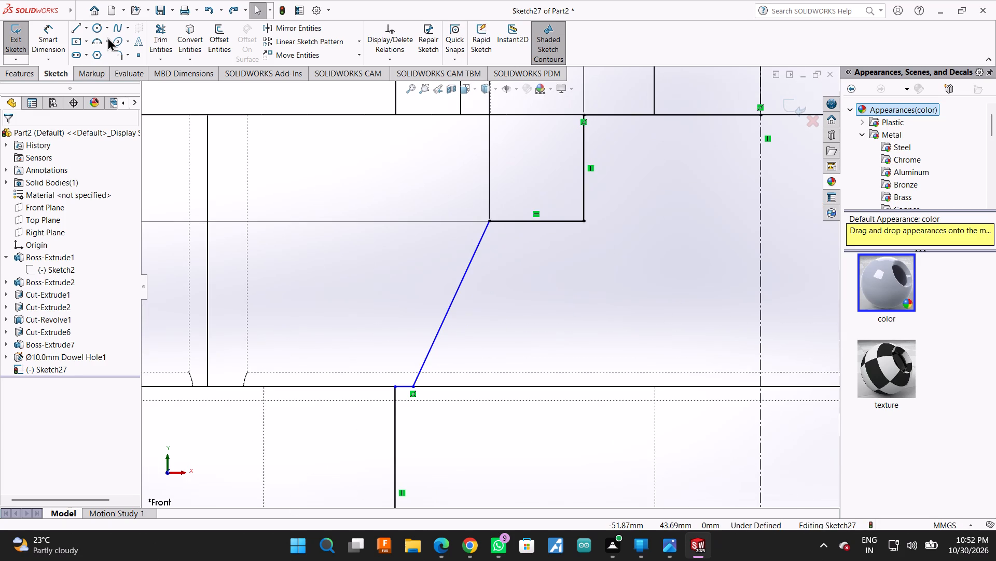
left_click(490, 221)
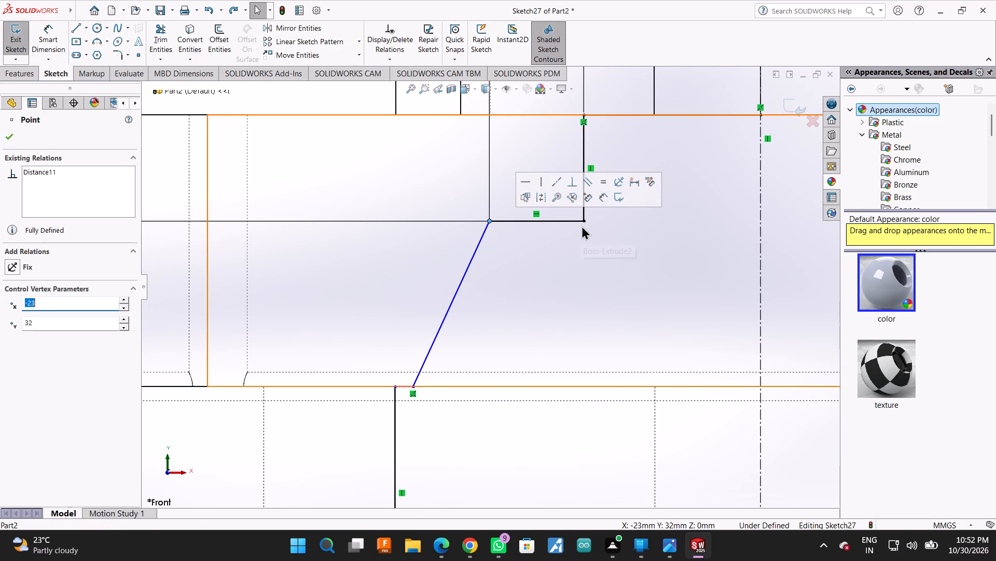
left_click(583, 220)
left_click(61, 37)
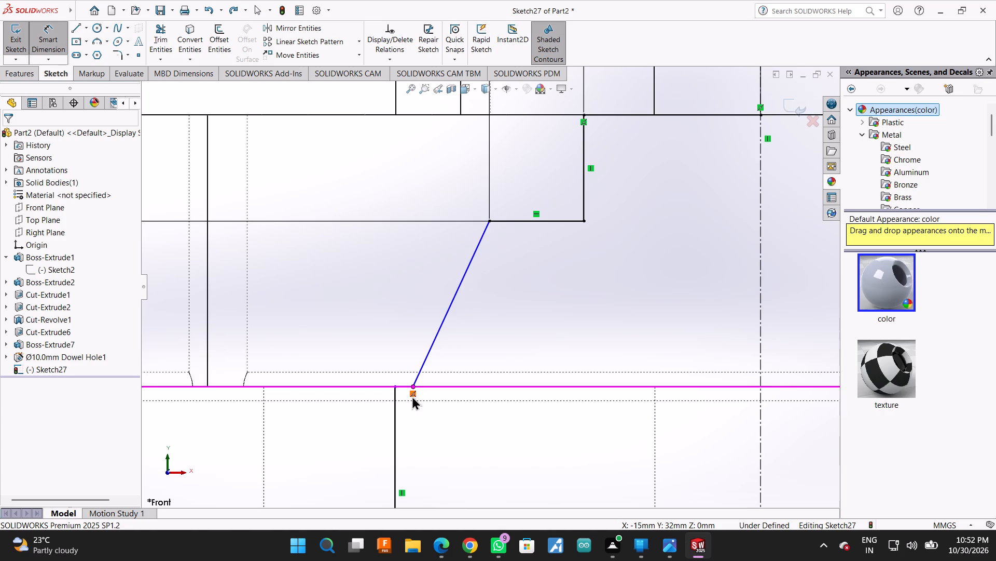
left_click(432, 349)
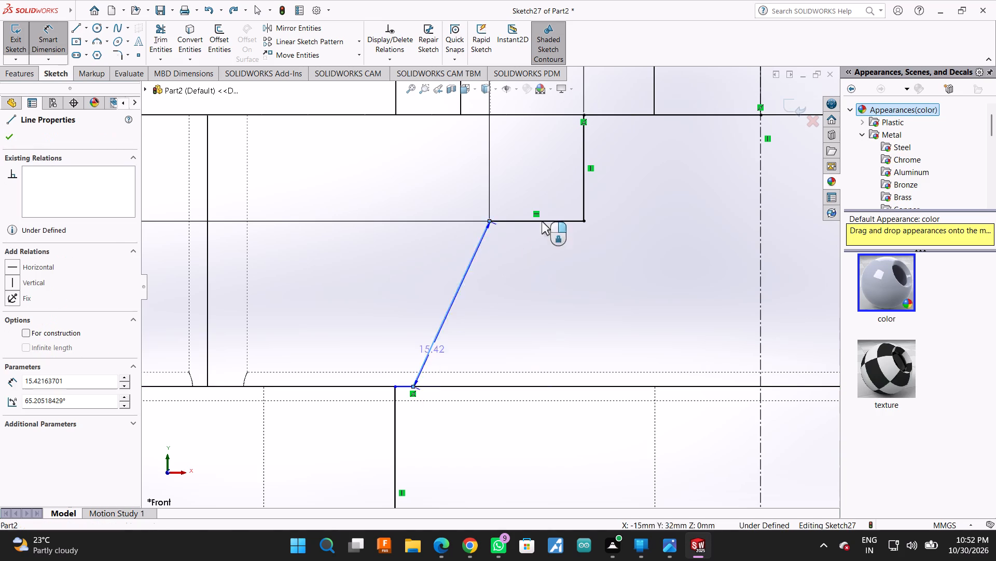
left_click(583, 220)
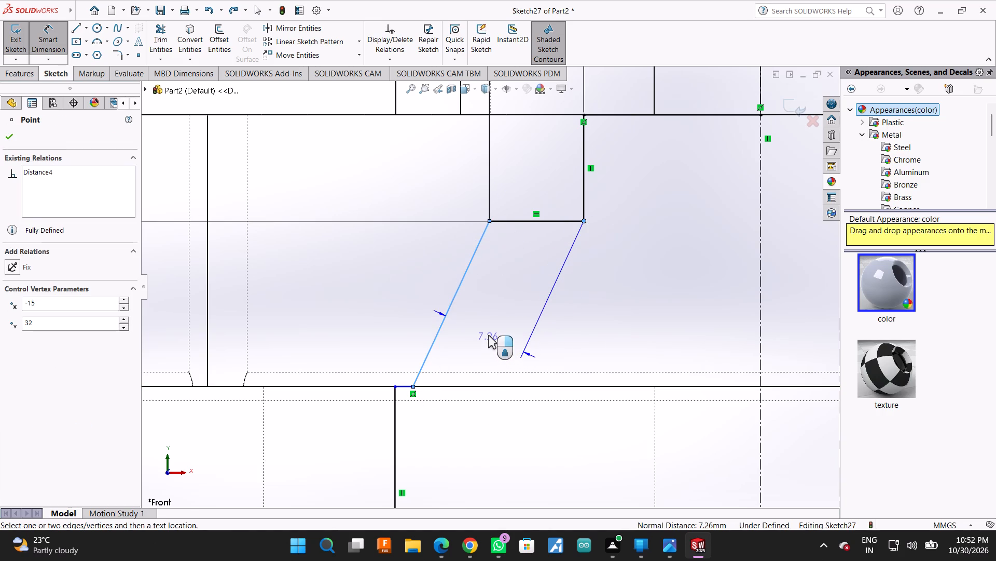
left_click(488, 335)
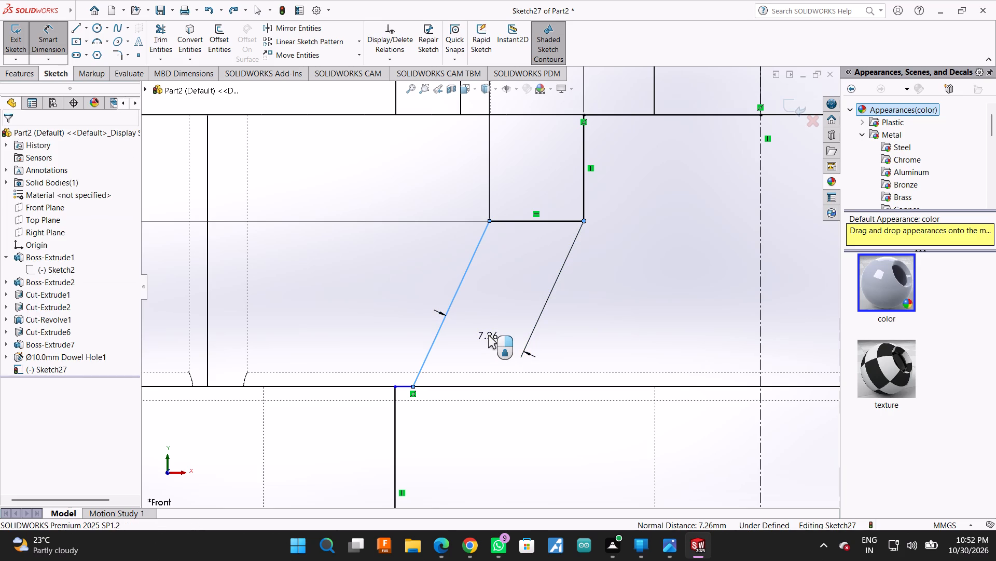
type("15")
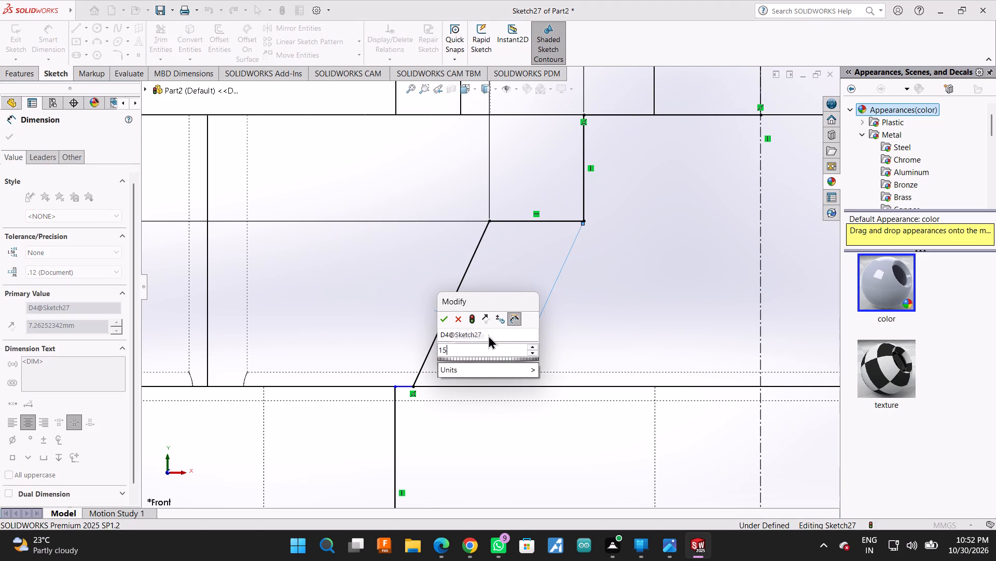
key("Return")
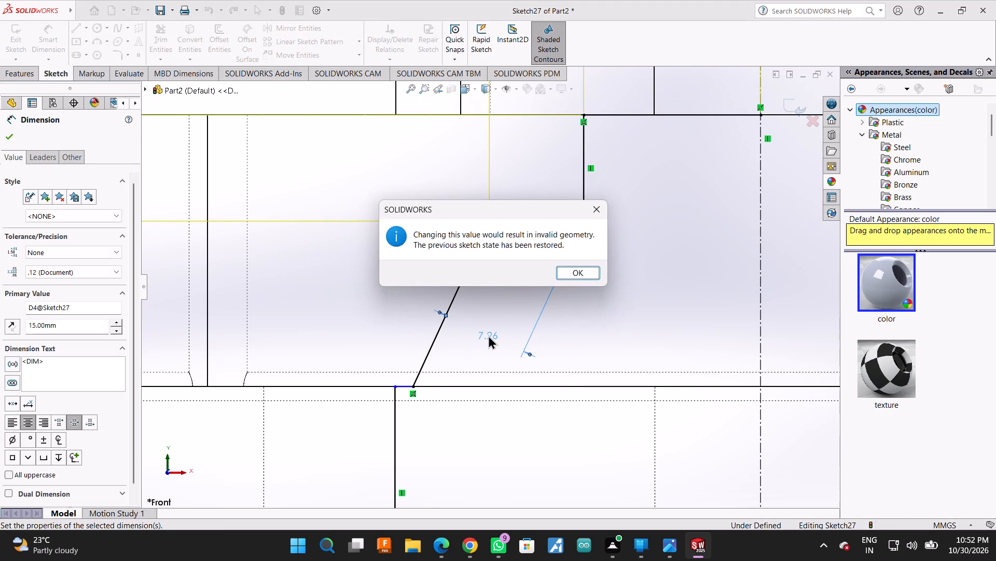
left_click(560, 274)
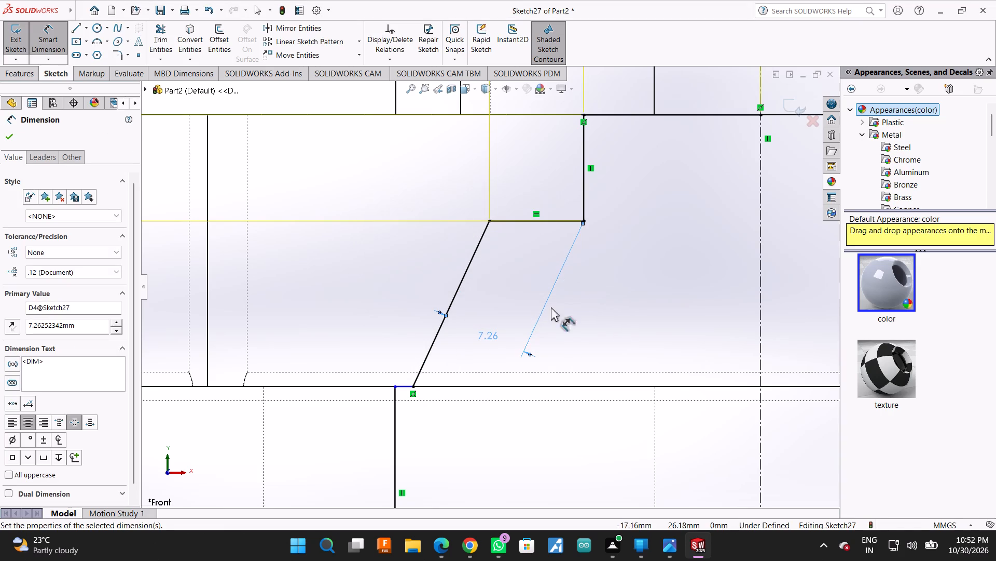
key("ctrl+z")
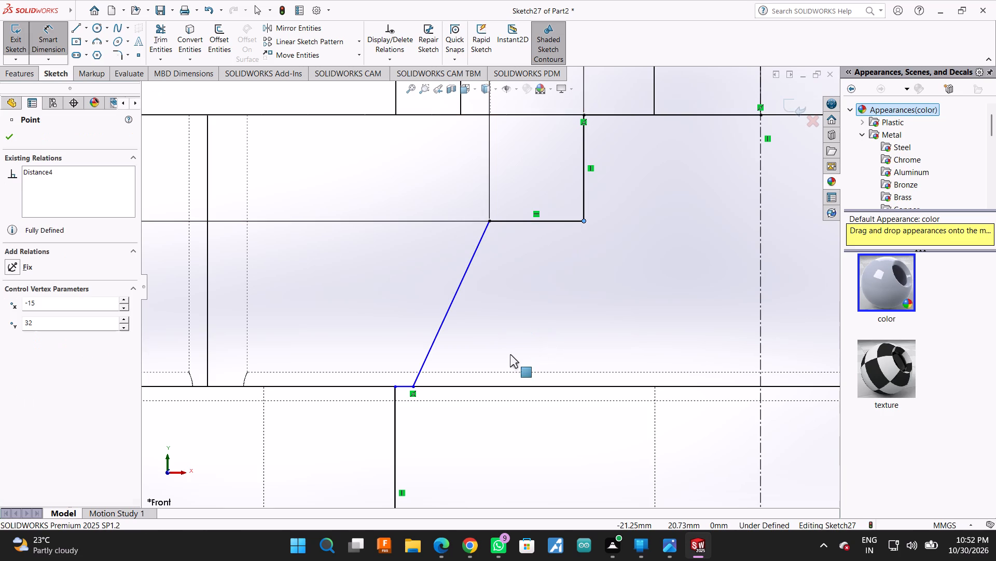
Dimension the perpendicular distance between the sloped line and the upper step's inner corner as 7.5 mm.
left_click(456, 293)
left_click(583, 220)
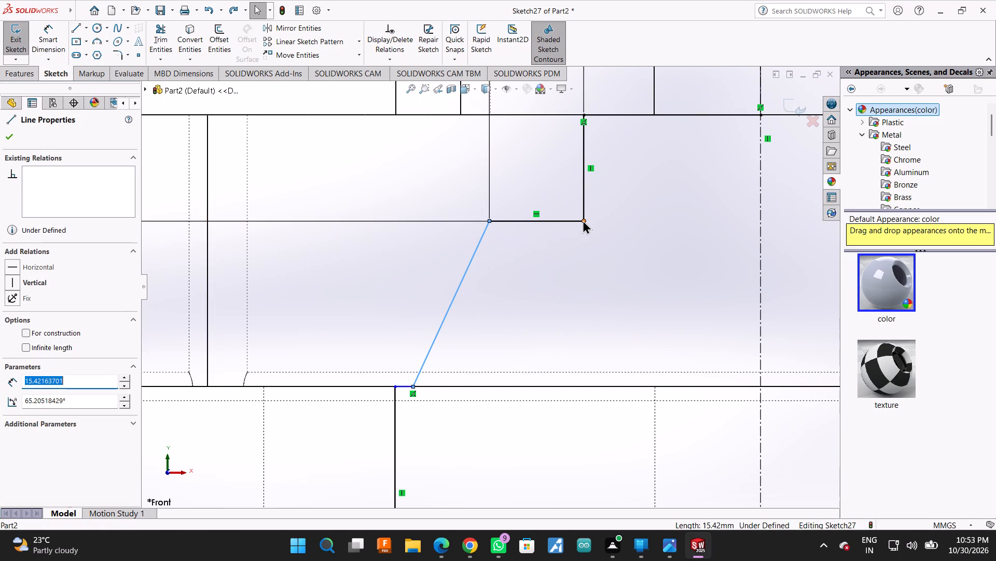
left_click_drag(41, 30, 46, 29)
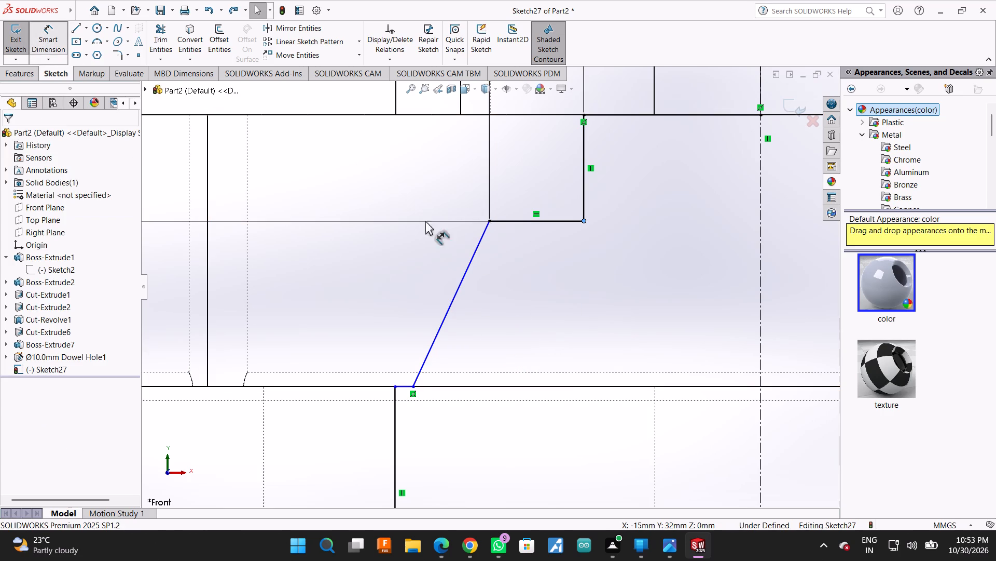
left_click(466, 274)
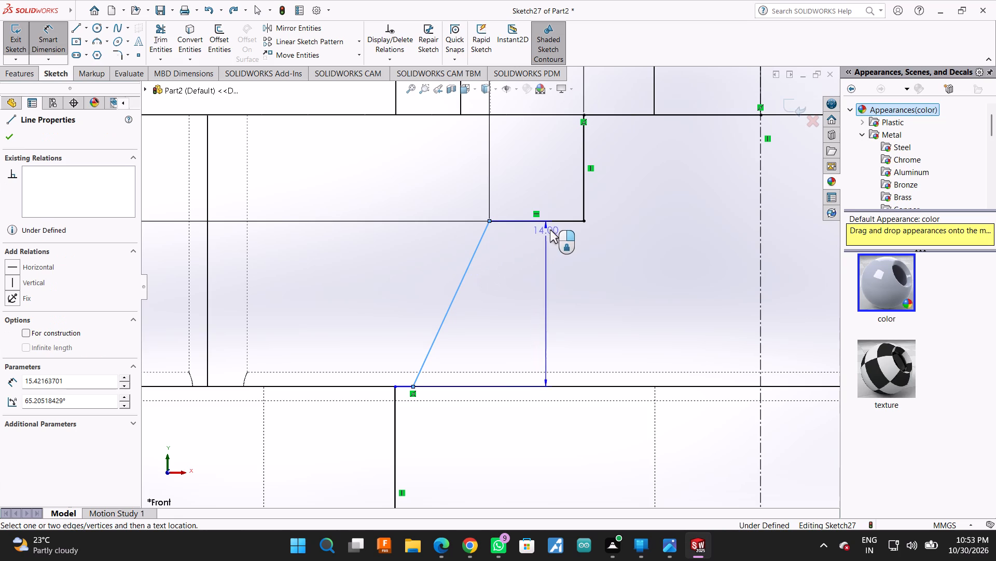
left_click(585, 220)
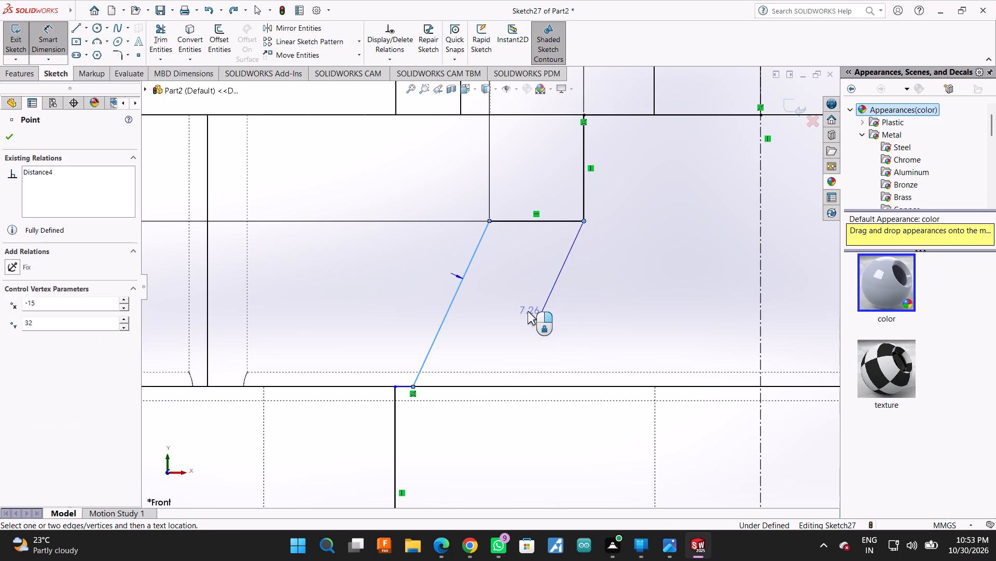
left_click(491, 324)
type("7.5")
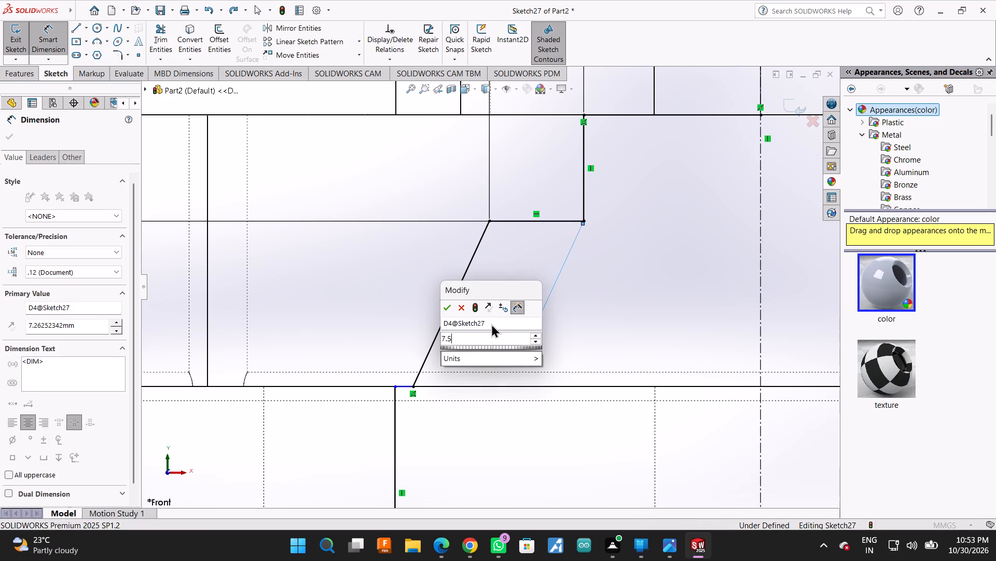
key("Return")
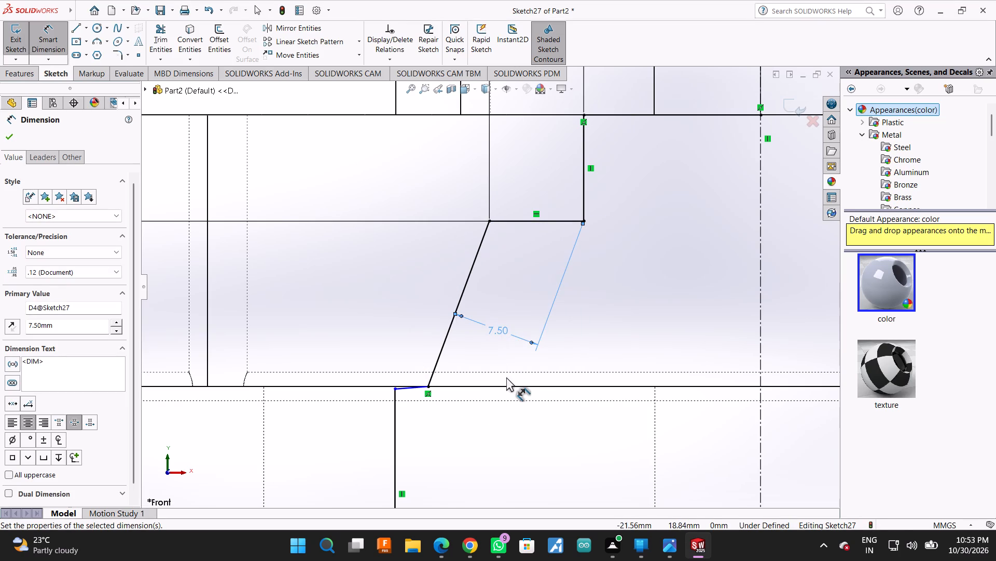
Trim away the short line joining the lower vertical side's top to the sloped line's lower end.
scroll(435, 379, "down", 3)
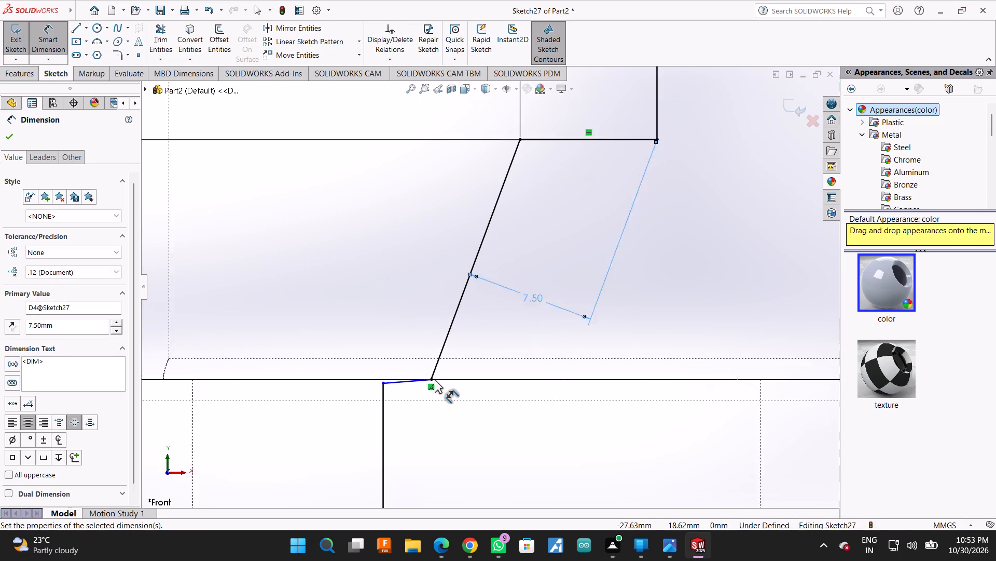
left_click(155, 34)
scroll(338, 313, "up", 3)
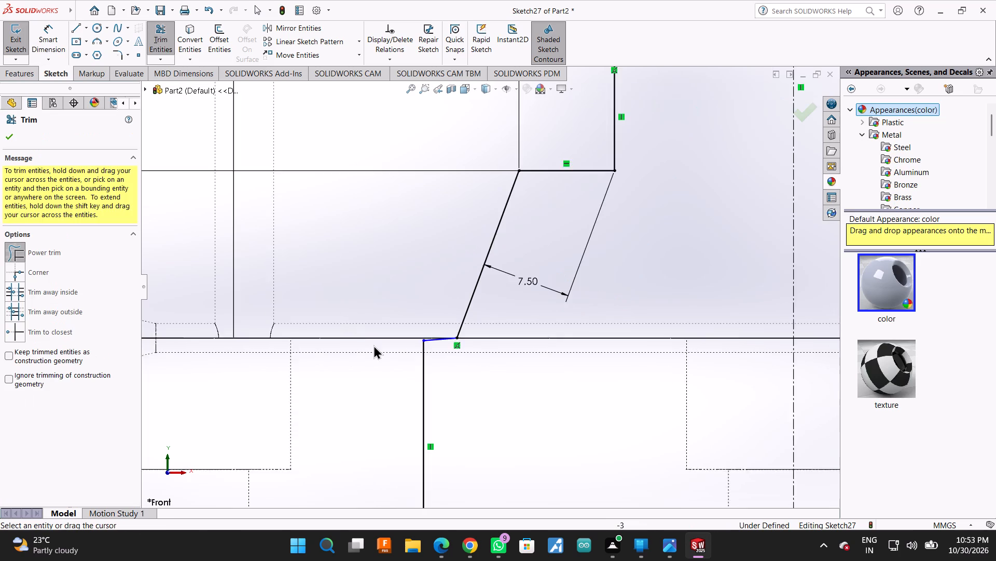
scroll(374, 345, "up", 5)
left_click_drag(471, 297, 473, 314)
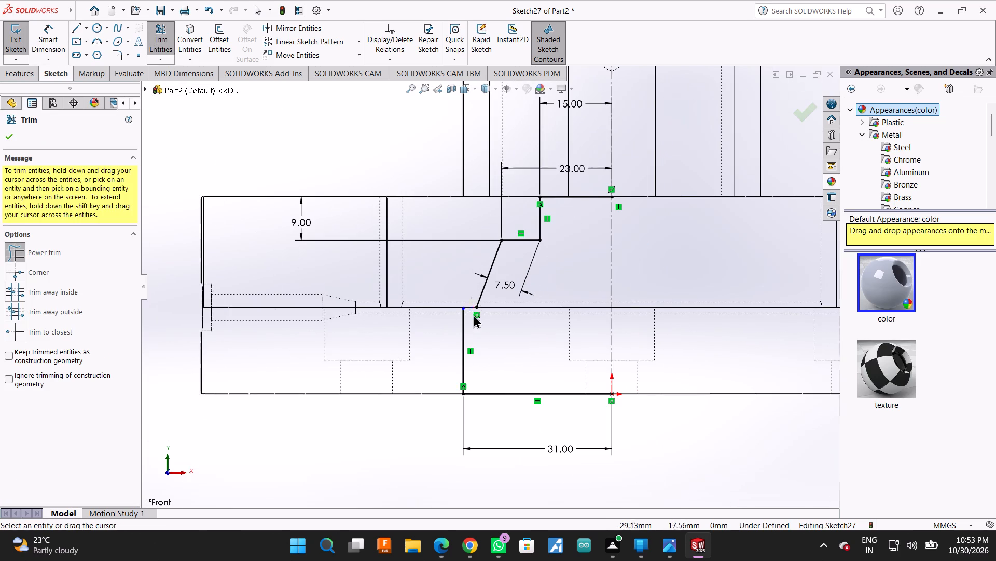
left_click_drag(473, 314, 475, 325)
scroll(475, 325, "up", 1)
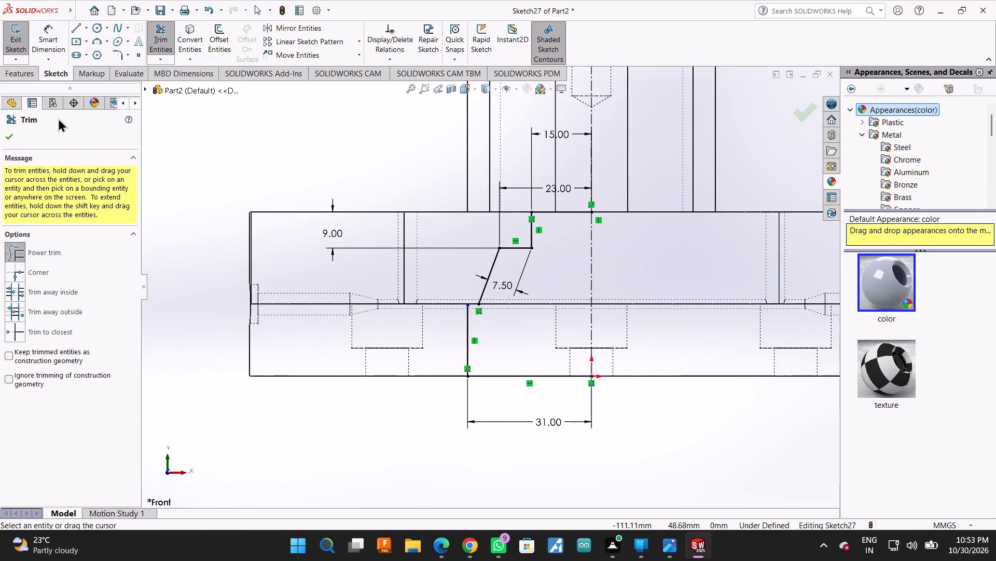
Dimension the lower vertical side's height as 18 mm.
left_click(48, 37)
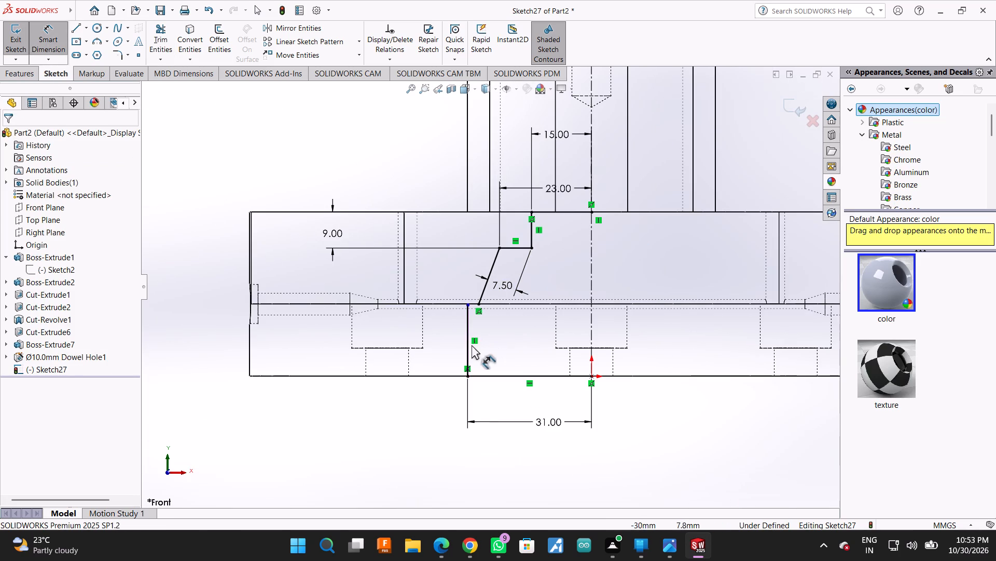
left_click(467, 348)
left_click(342, 340)
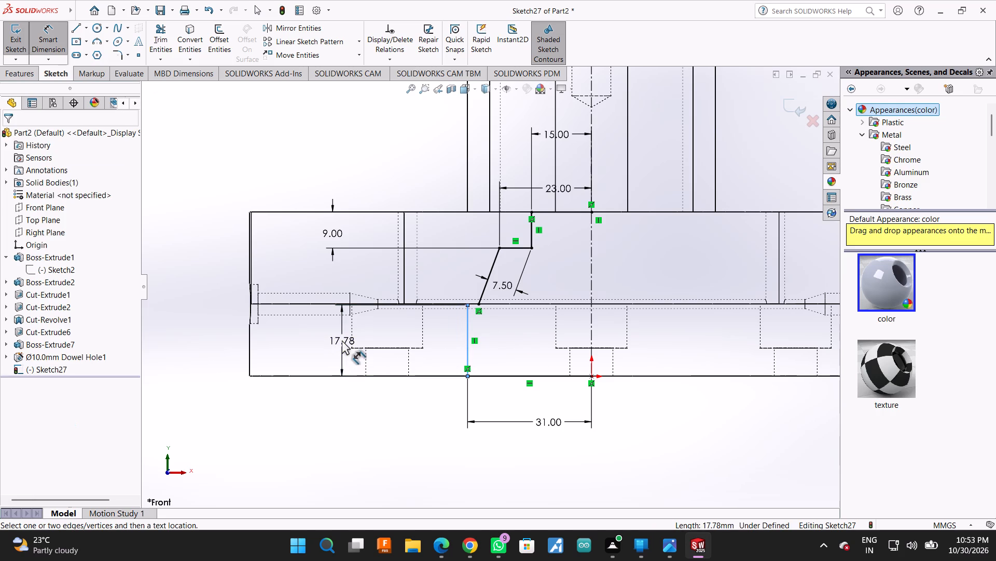
type("18")
key("Return")
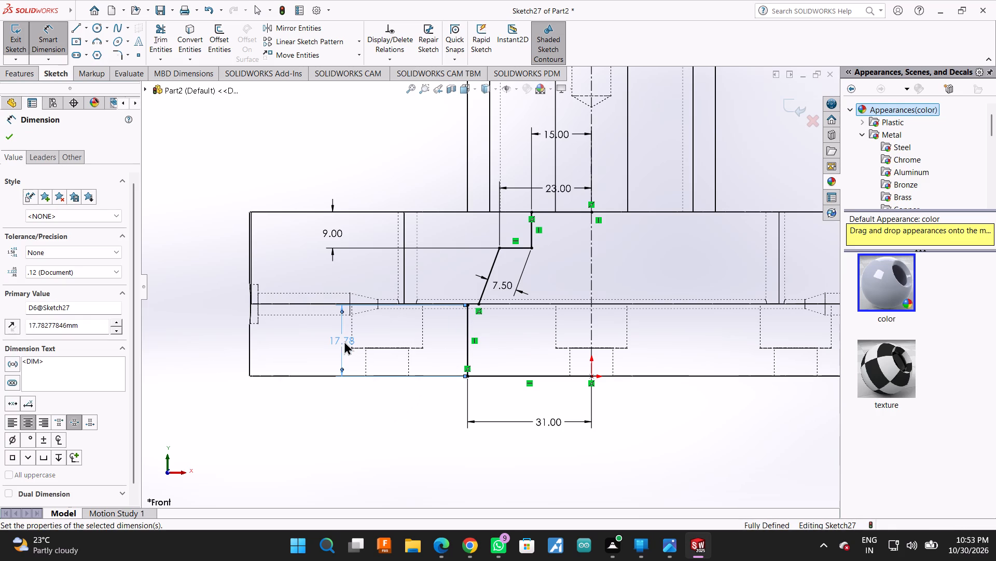
Draw a horizontal line about 2.8 mm long joining the sloped line's lower end to the lower vertical side's top.
scroll(412, 285, "down", 1)
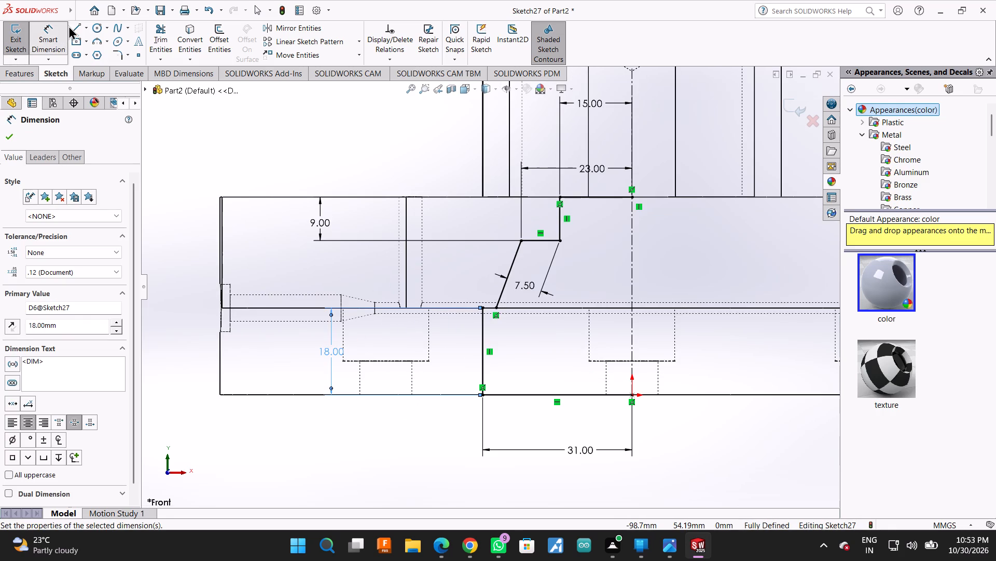
left_click(70, 25)
scroll(402, 264, "down", 4)
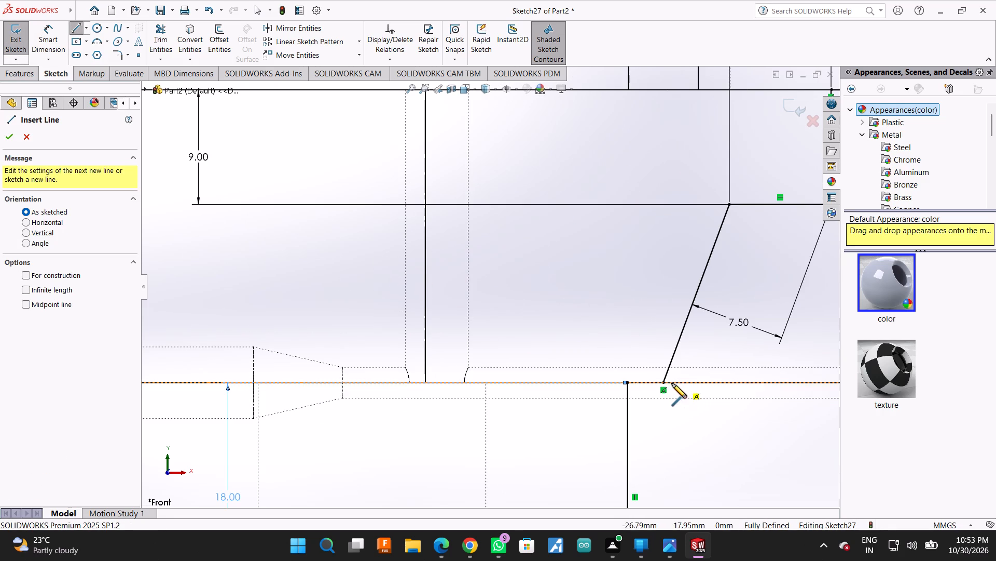
left_click(665, 383)
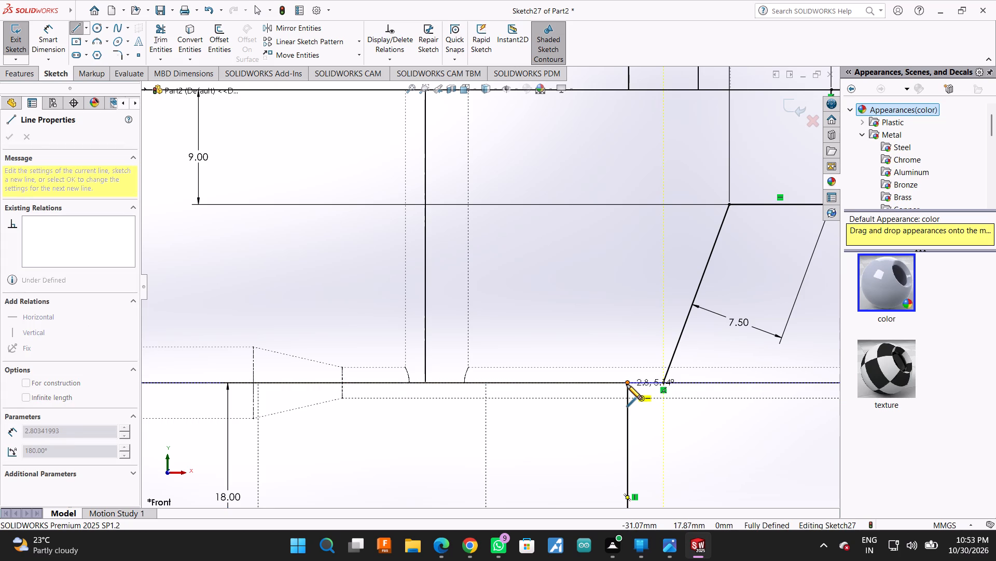
left_click(627, 384)
scroll(659, 434, "up", 2)
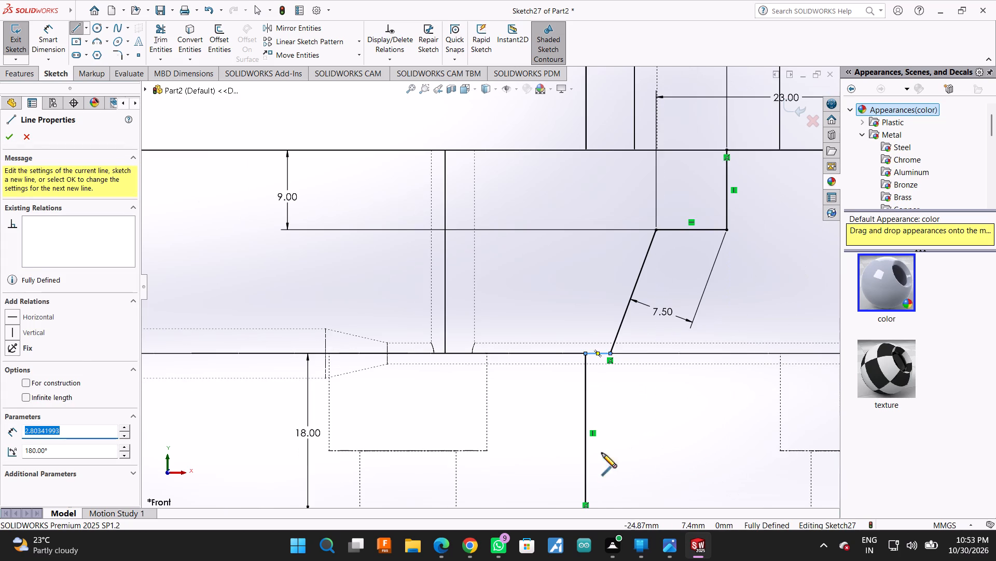
key("Escape")
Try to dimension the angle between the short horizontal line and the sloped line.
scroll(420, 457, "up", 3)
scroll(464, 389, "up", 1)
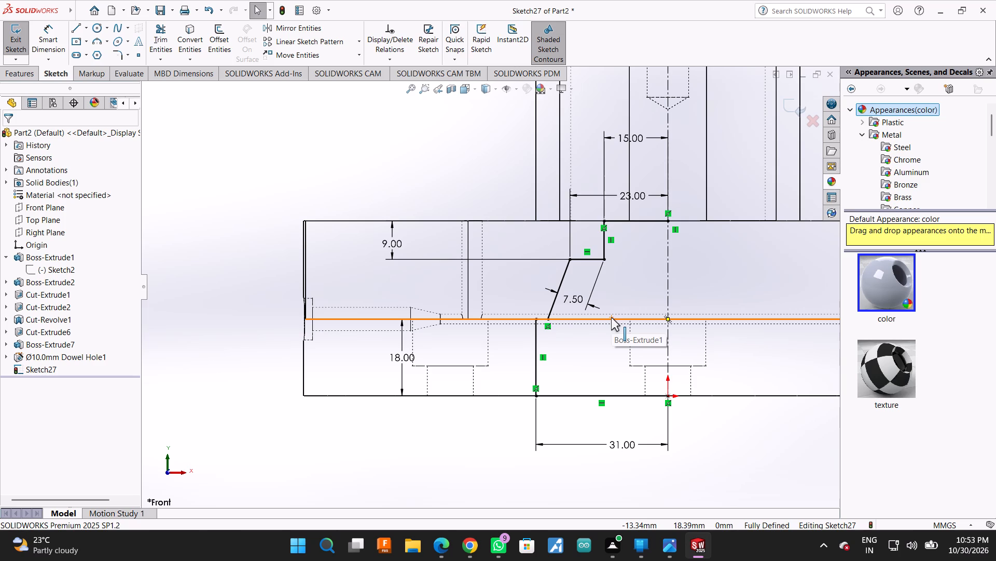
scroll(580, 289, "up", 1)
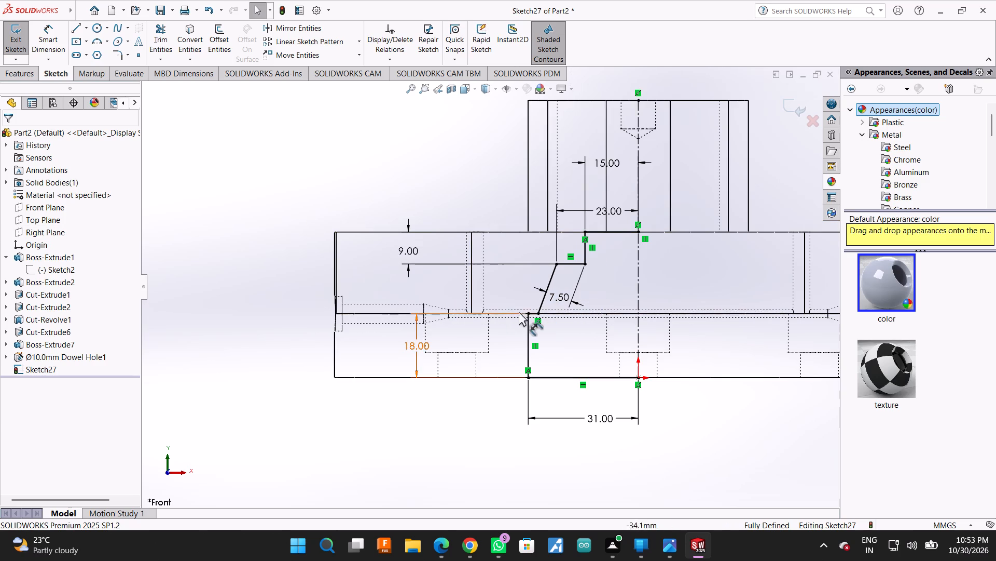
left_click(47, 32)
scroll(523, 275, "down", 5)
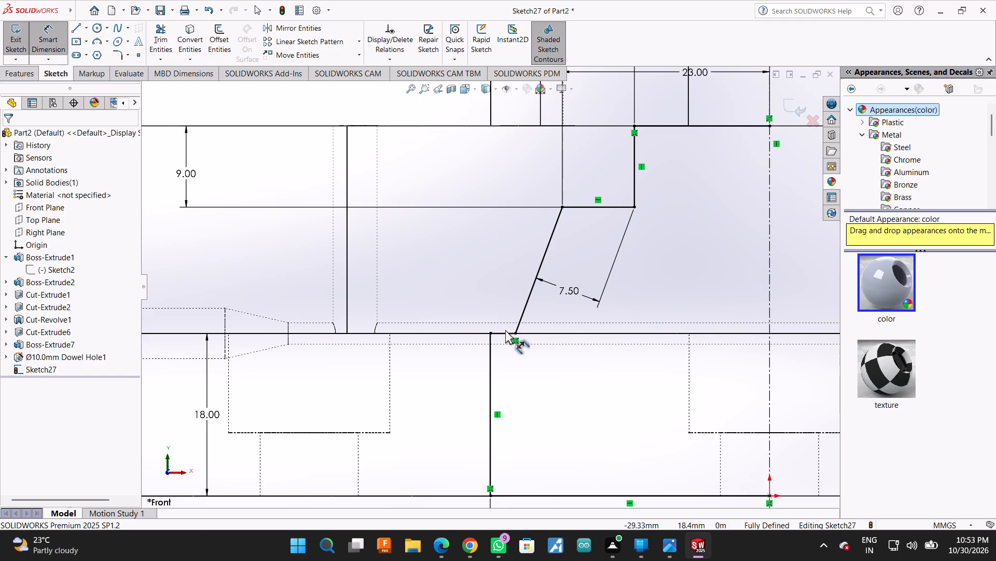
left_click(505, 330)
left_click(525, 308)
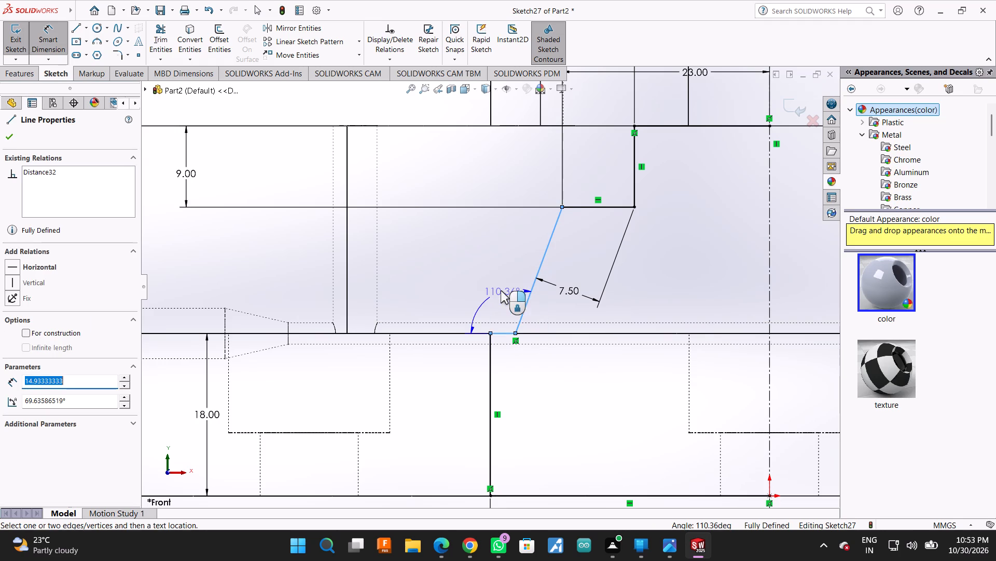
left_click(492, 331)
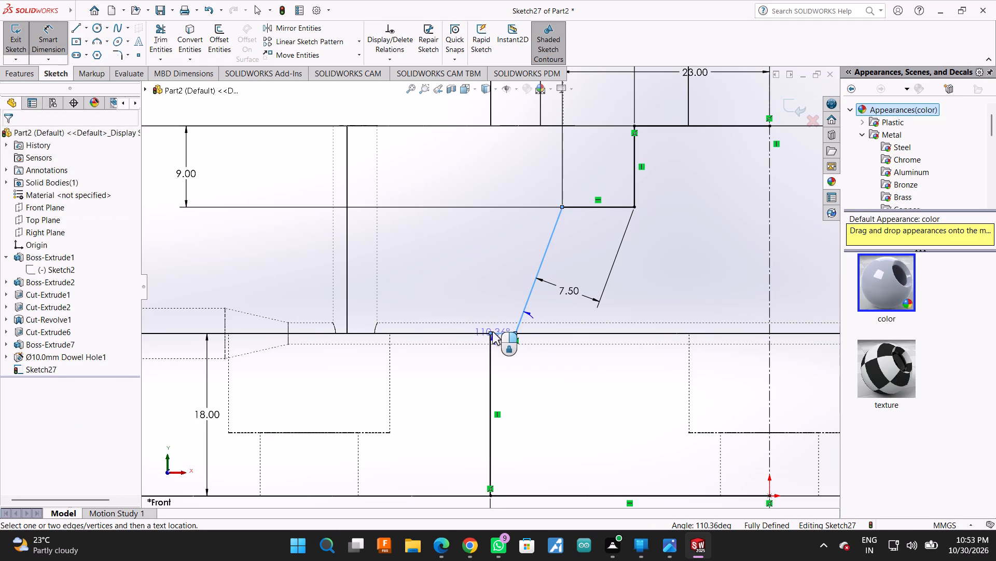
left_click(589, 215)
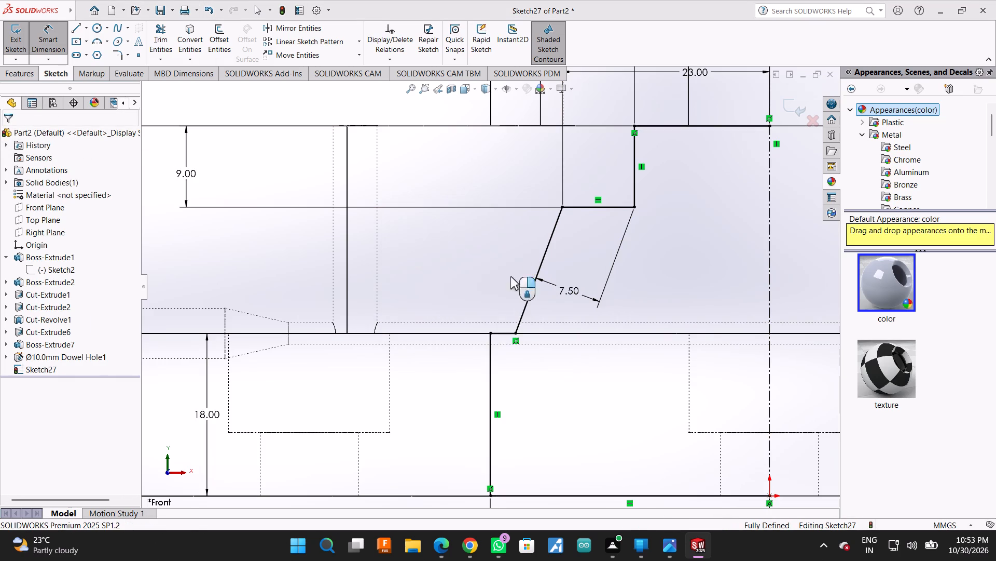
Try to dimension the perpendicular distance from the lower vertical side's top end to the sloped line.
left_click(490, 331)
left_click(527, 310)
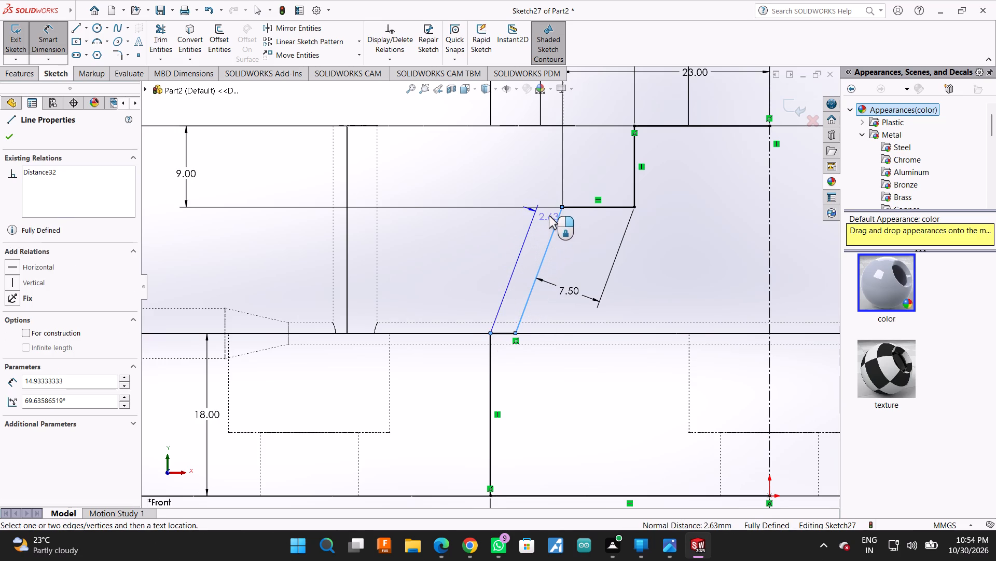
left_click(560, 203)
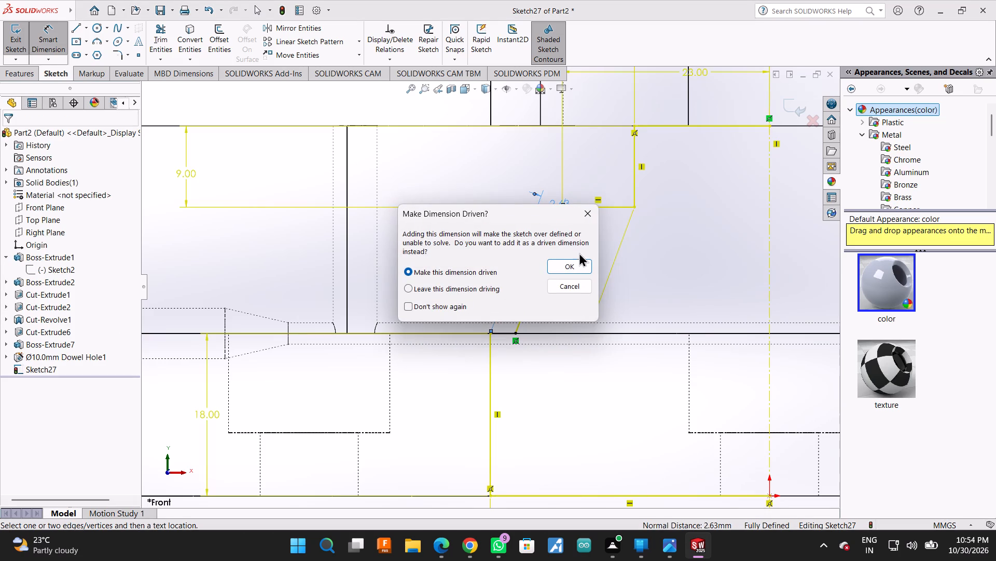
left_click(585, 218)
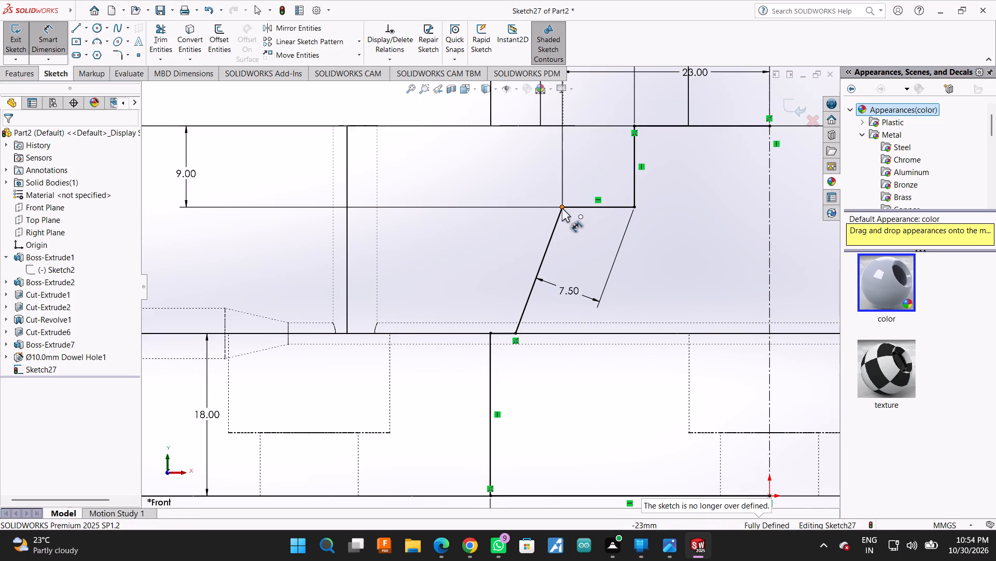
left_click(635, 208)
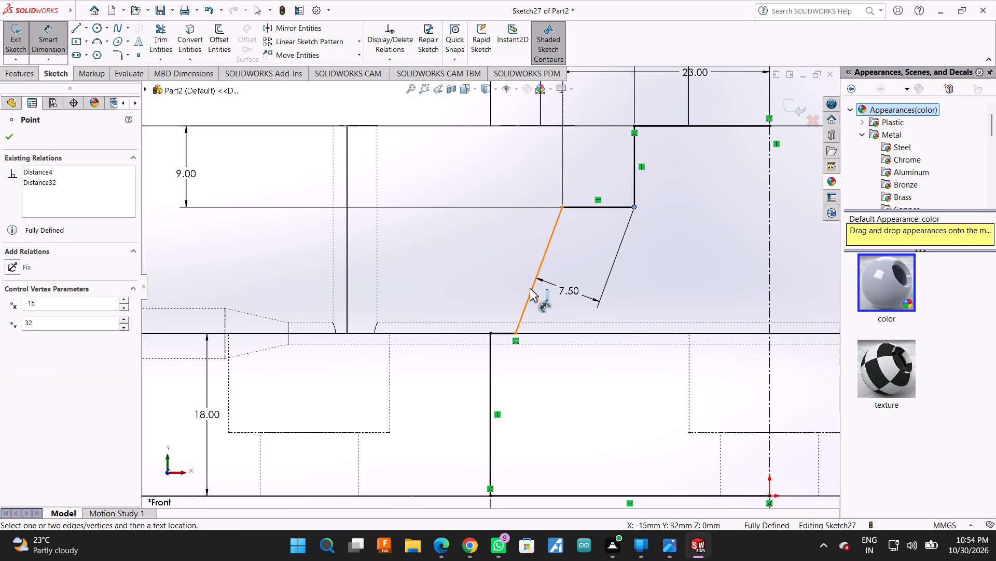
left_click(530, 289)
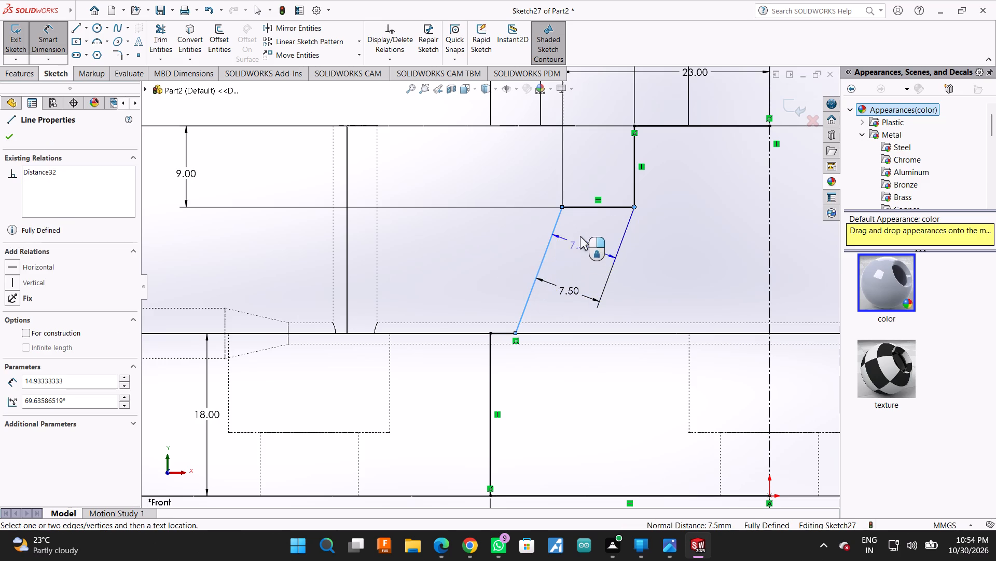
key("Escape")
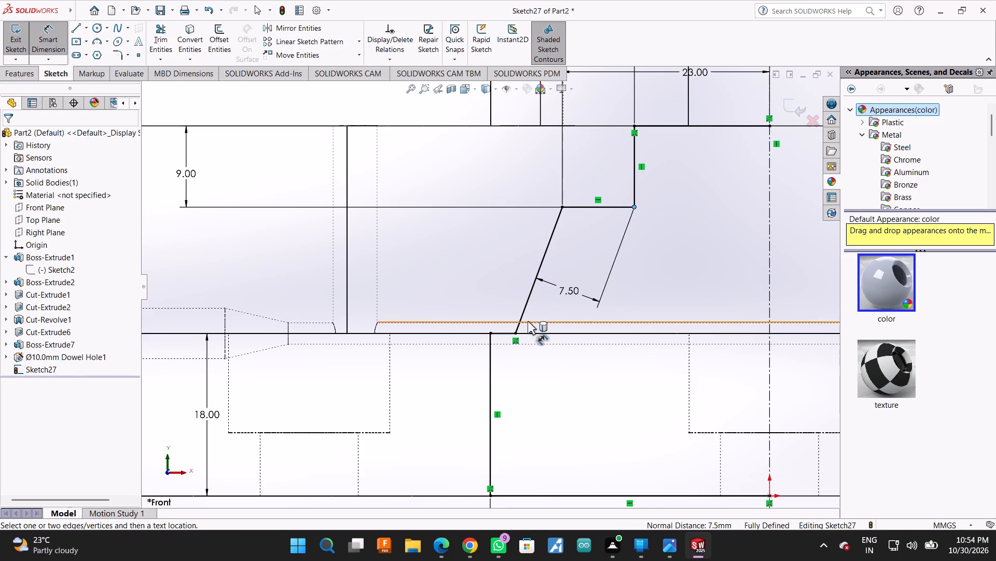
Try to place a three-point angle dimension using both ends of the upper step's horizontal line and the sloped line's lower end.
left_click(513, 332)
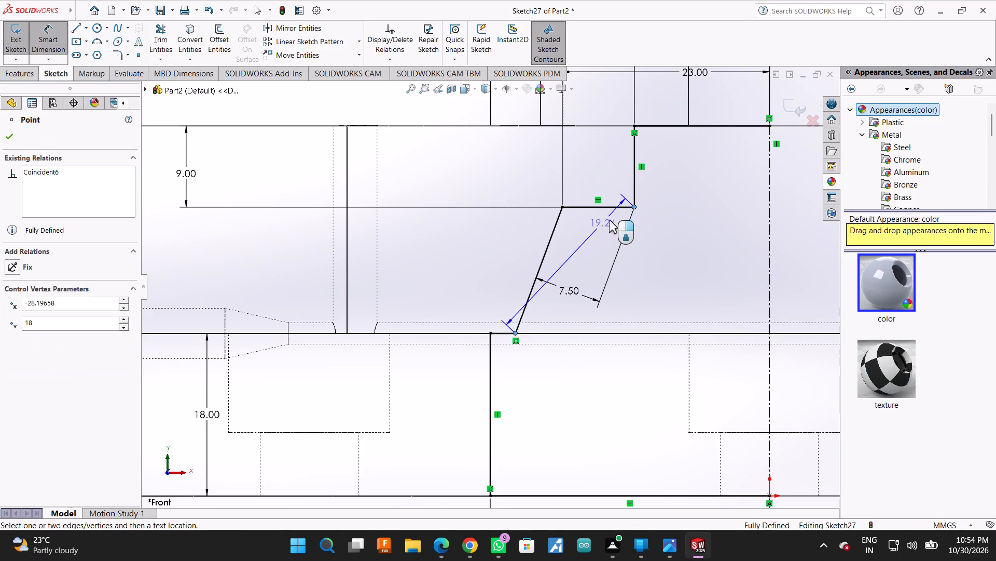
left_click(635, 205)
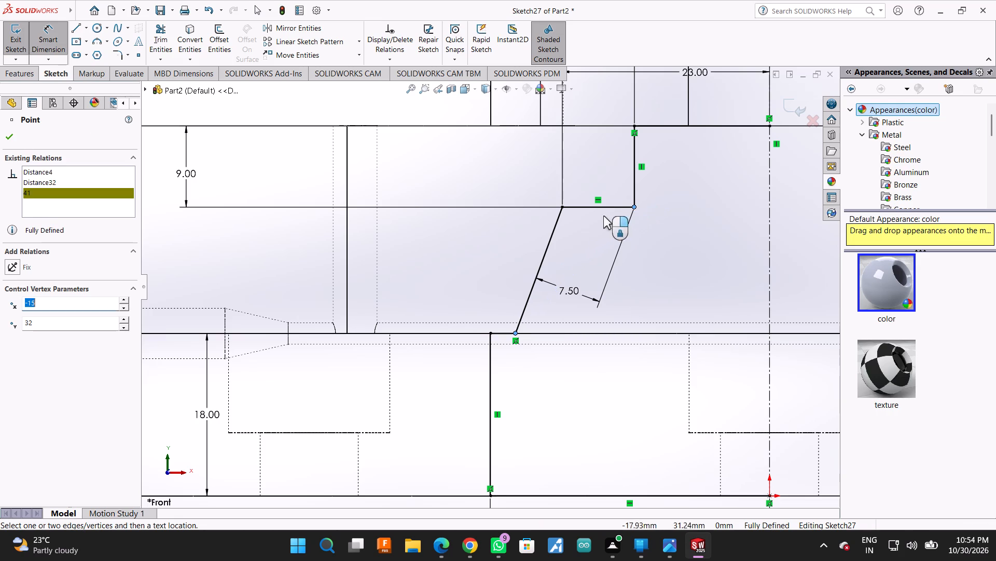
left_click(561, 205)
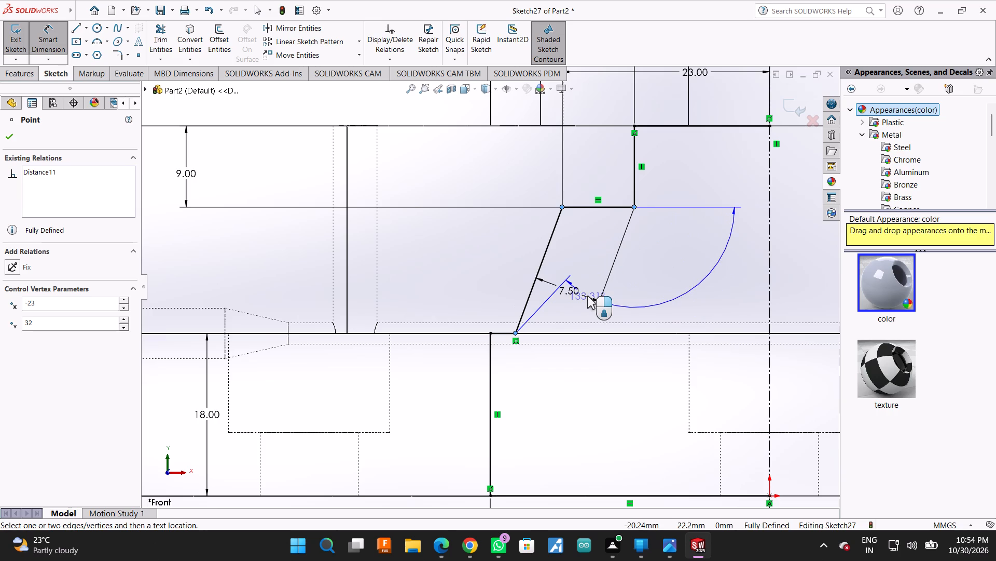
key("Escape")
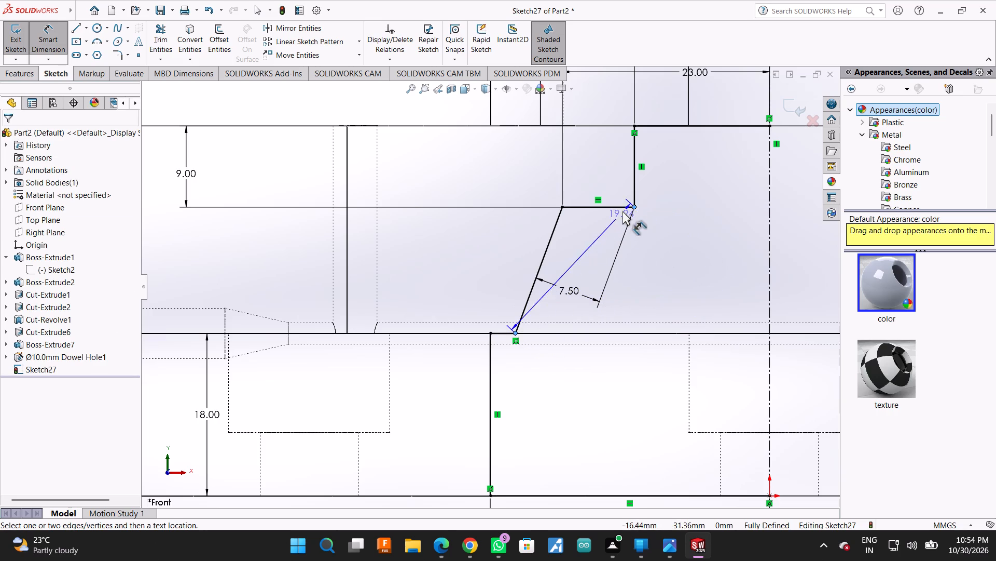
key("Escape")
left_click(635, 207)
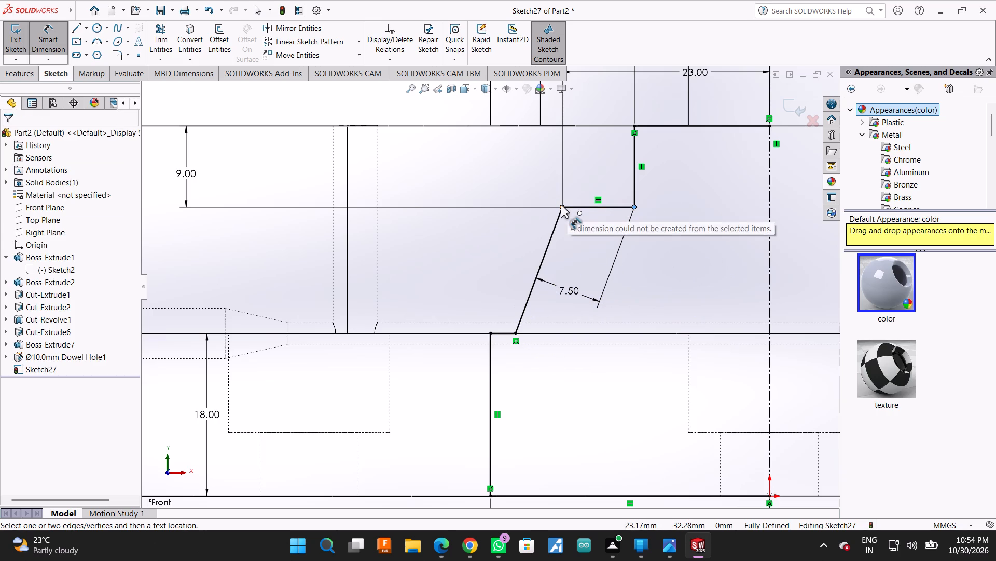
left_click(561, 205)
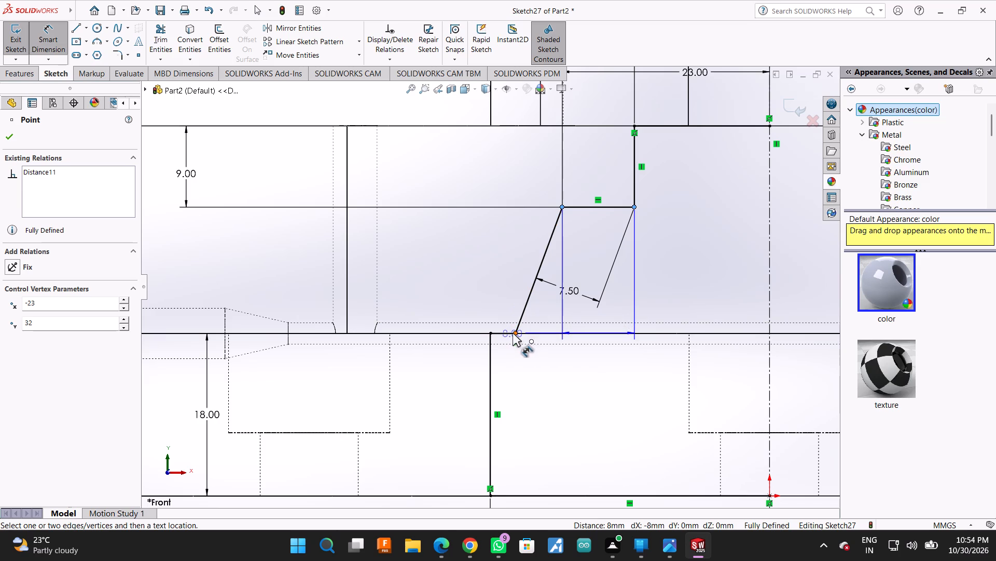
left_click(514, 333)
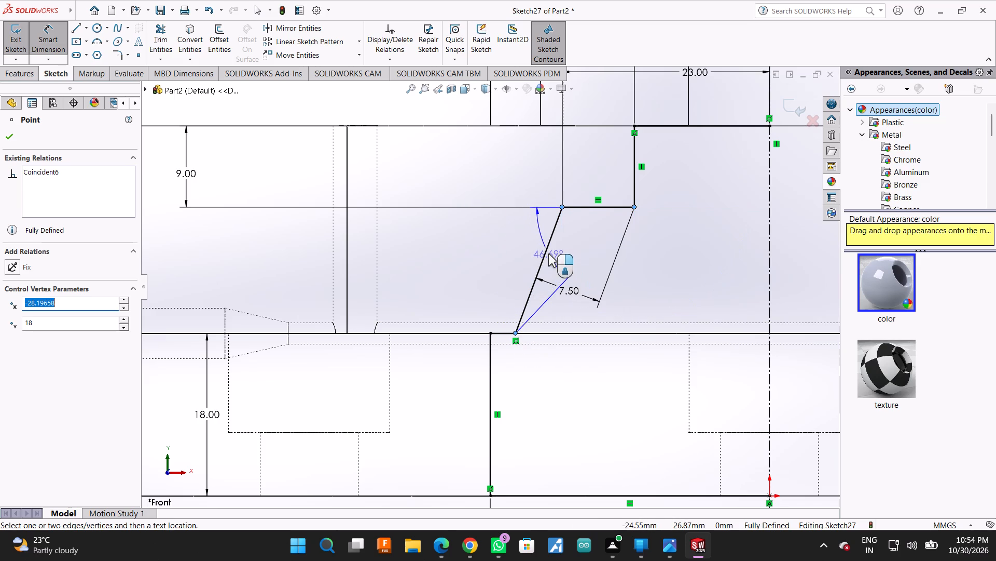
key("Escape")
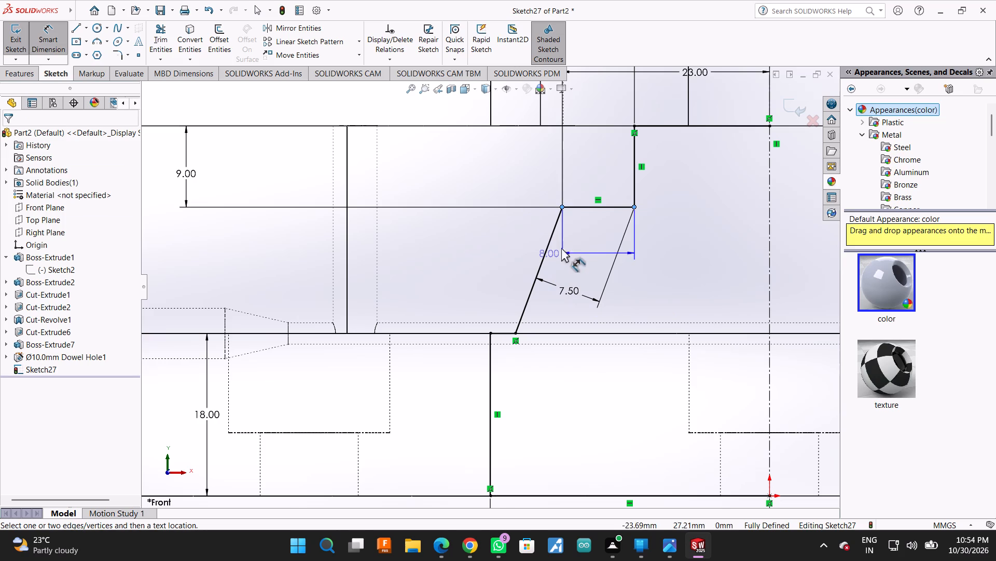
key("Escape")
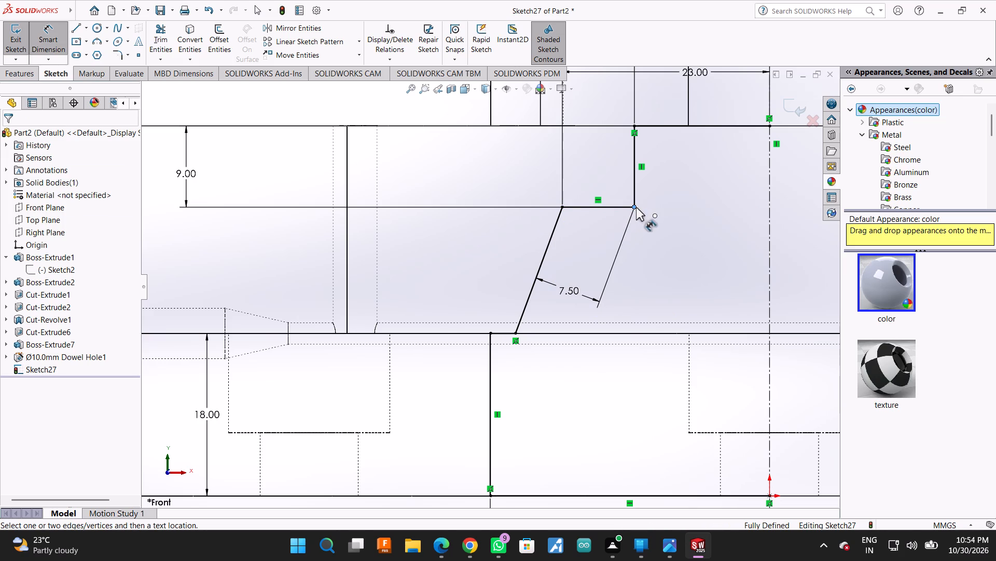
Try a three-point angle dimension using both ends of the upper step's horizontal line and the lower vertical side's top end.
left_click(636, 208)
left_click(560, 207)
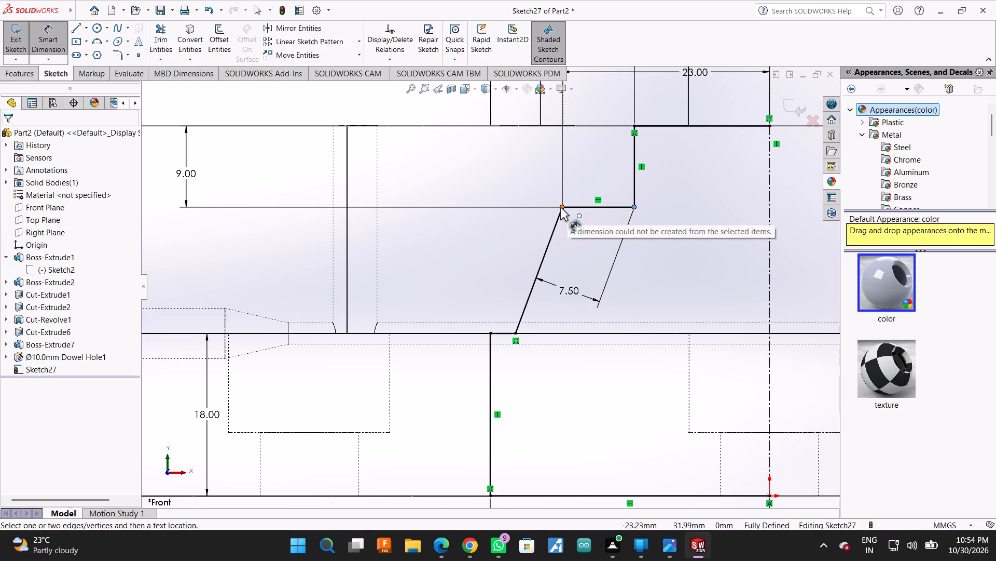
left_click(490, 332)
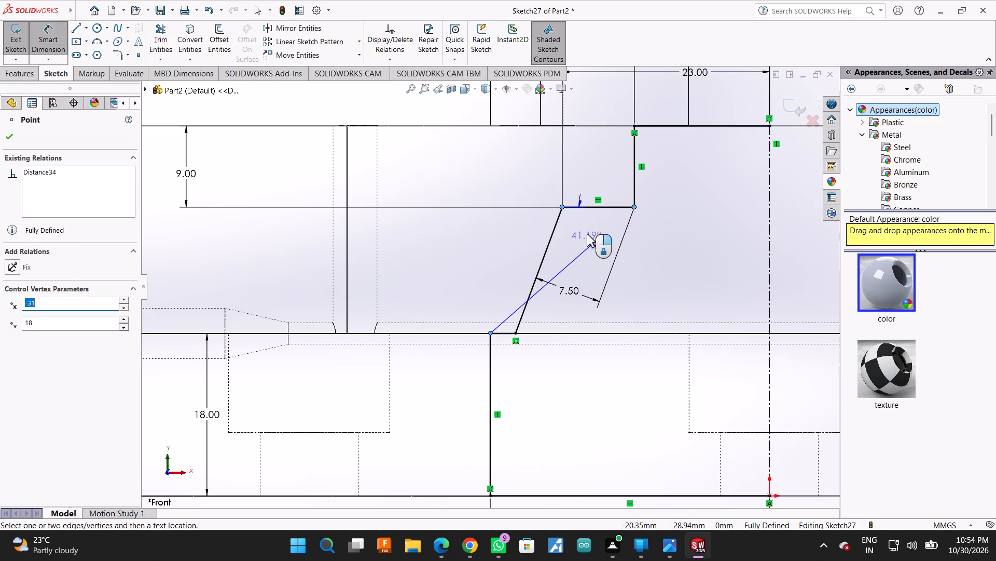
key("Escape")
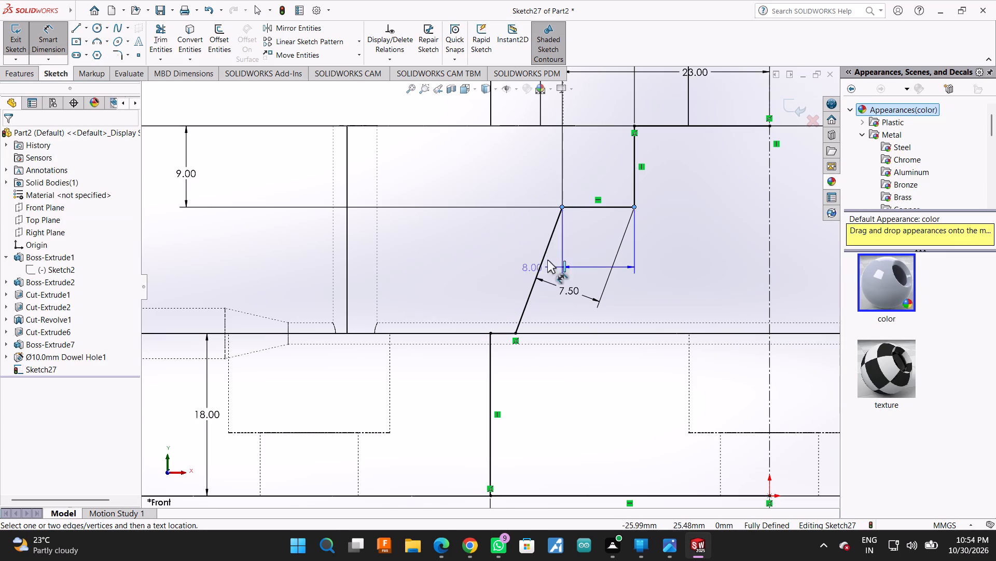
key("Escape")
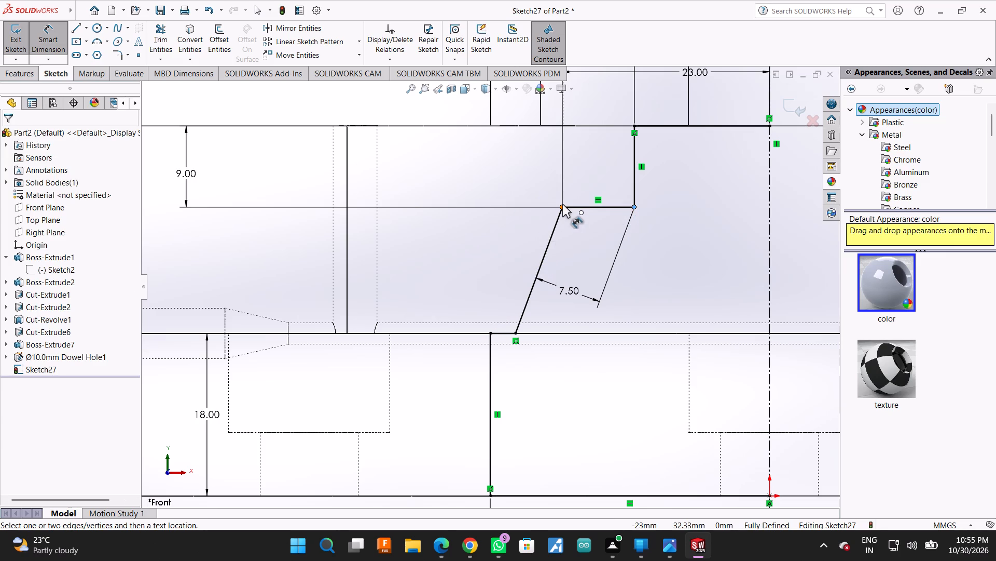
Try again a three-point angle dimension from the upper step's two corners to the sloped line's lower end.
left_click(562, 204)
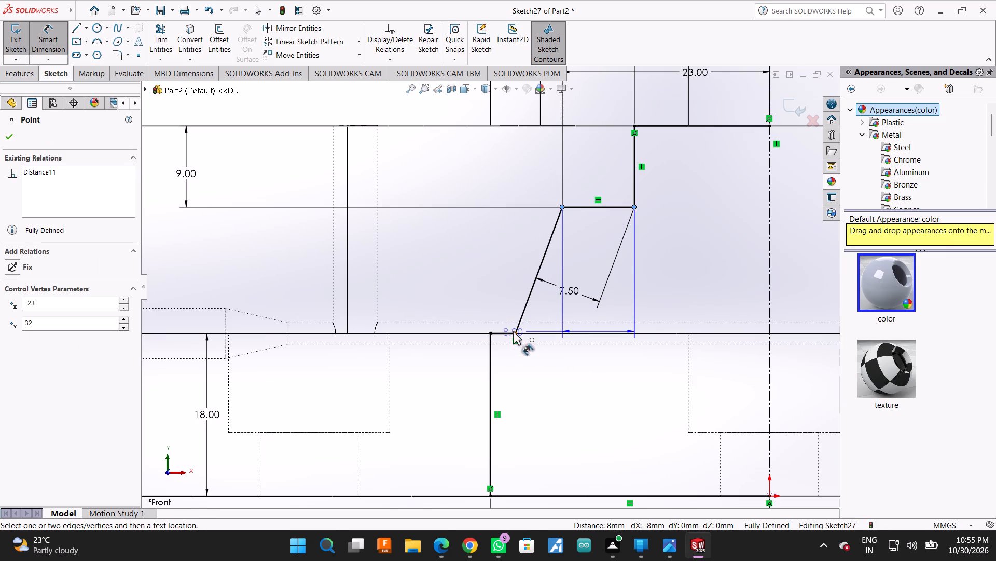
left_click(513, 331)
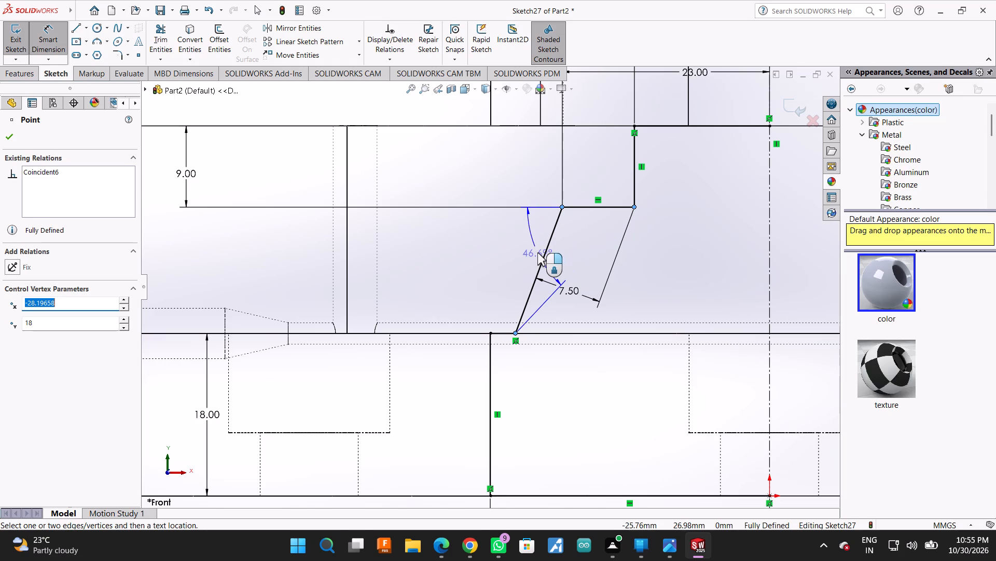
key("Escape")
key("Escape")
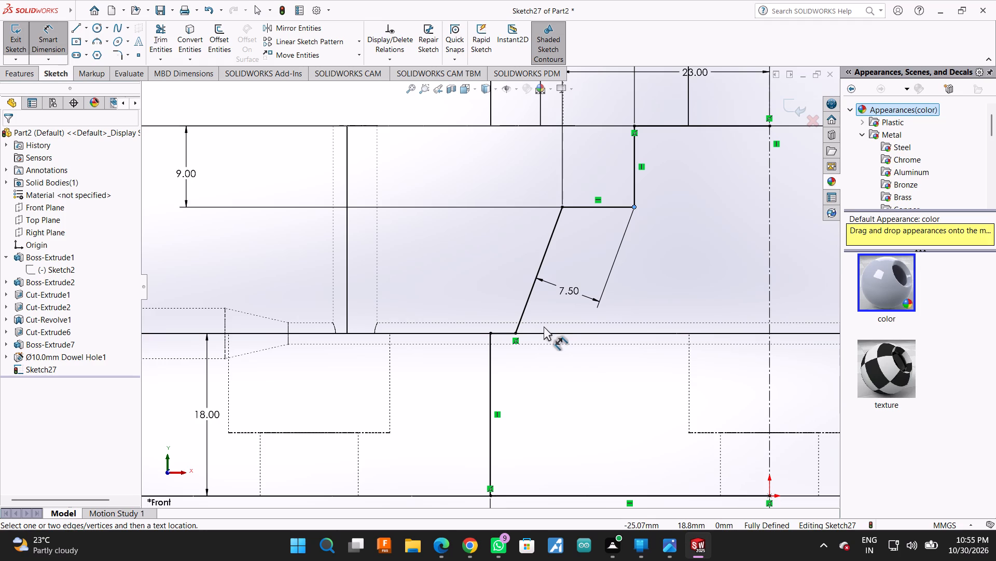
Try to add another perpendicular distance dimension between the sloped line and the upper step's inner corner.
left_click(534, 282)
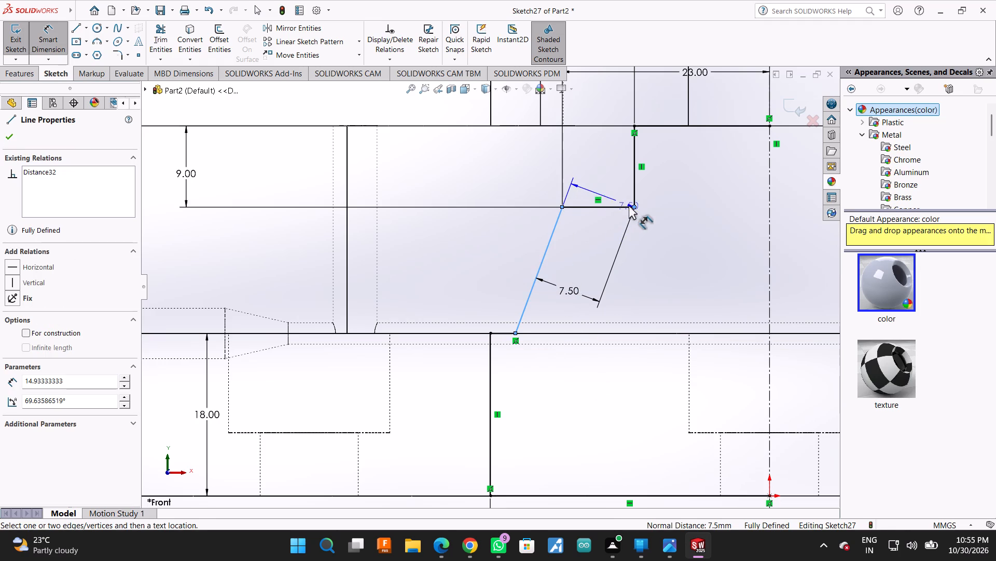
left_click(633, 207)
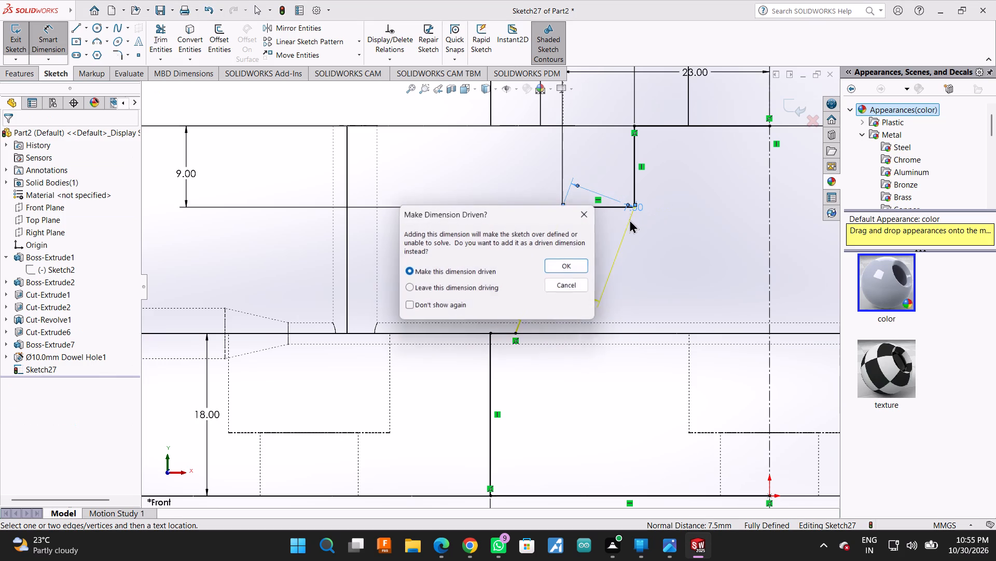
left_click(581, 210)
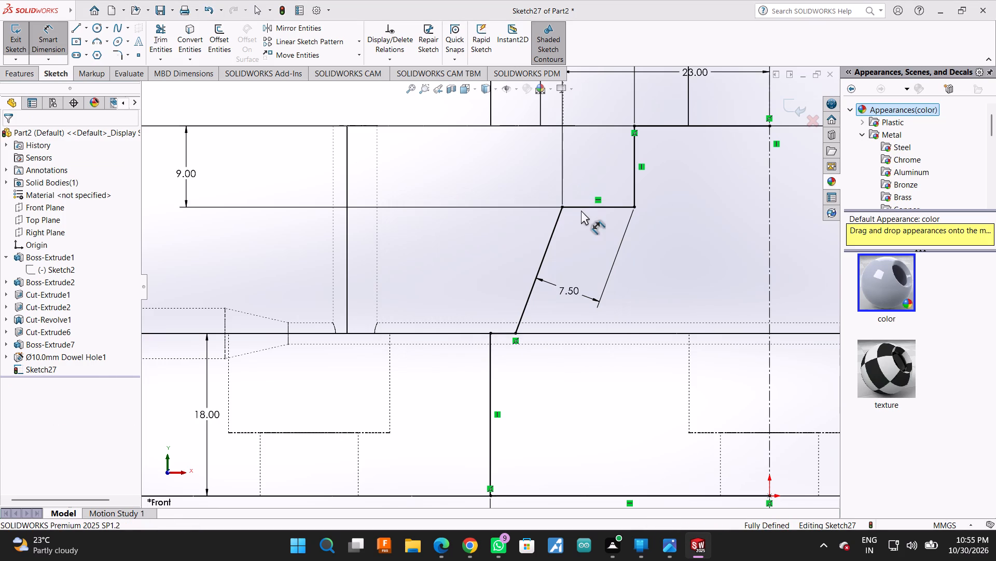
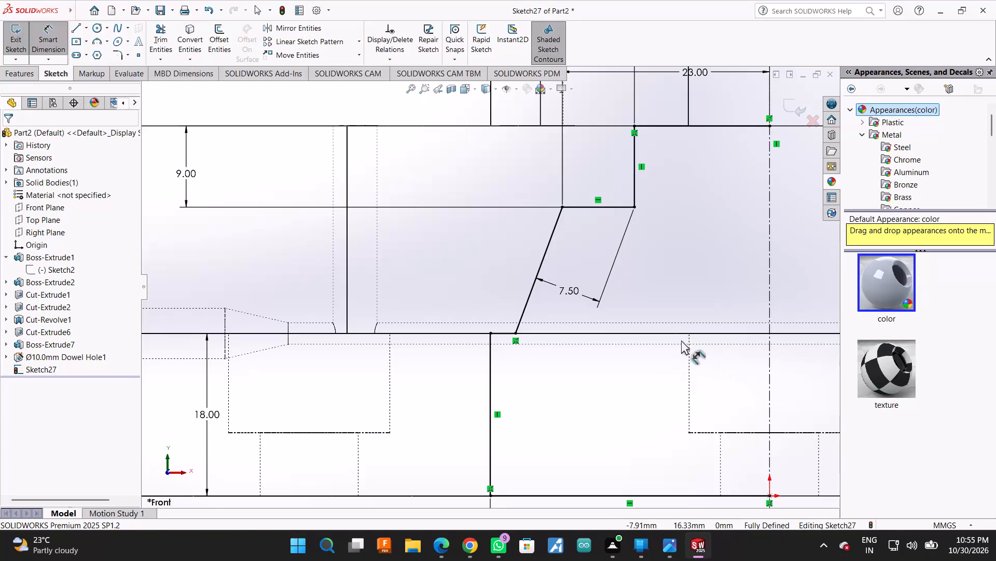
Cut the stepped, sloped profile 360° around the central axis with Revolved Cut, letting the open sketch close automatically.
scroll(602, 301, "up", 1)
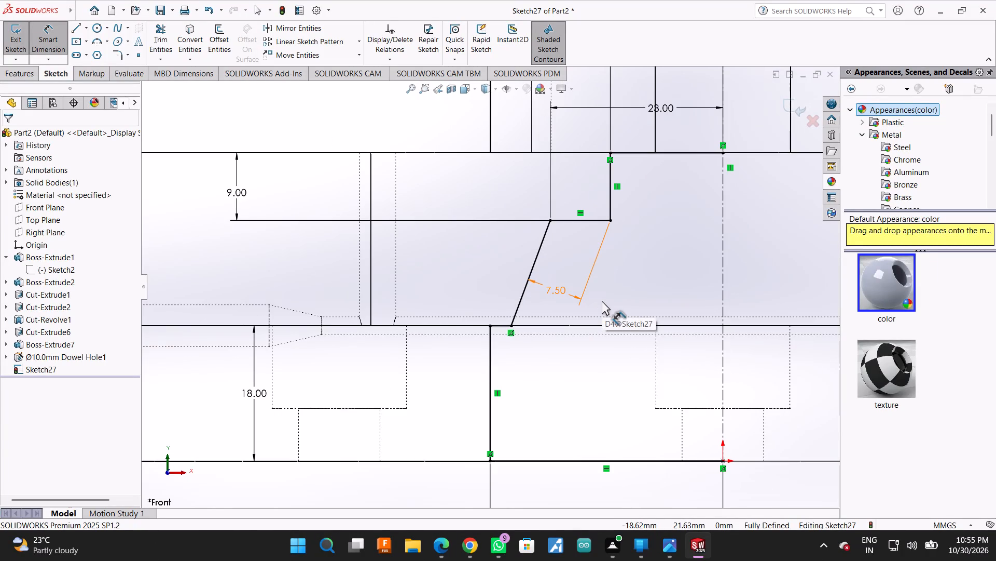
scroll(602, 301, "up", 1)
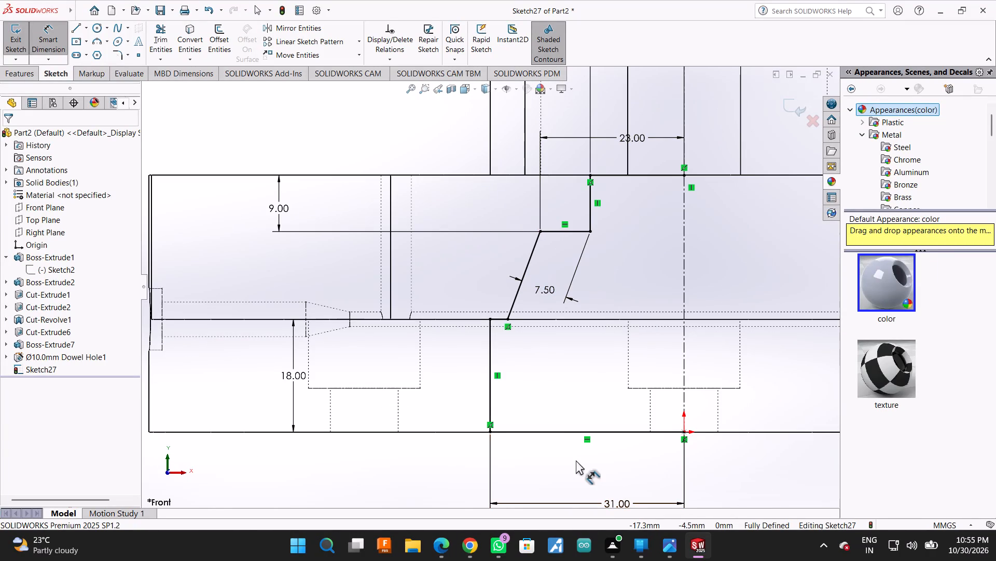
scroll(582, 388, "up", 1)
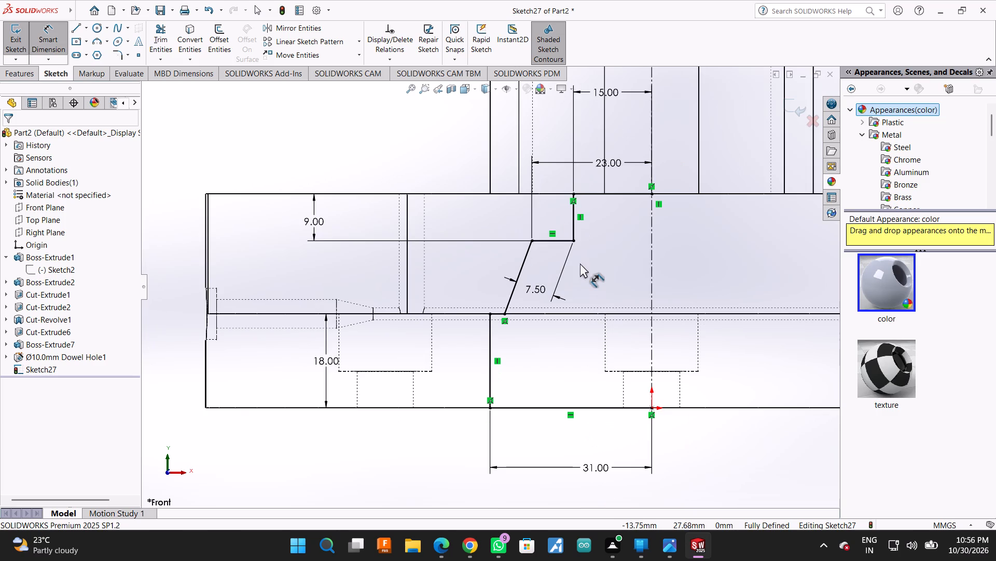
scroll(630, 244, "up", 3)
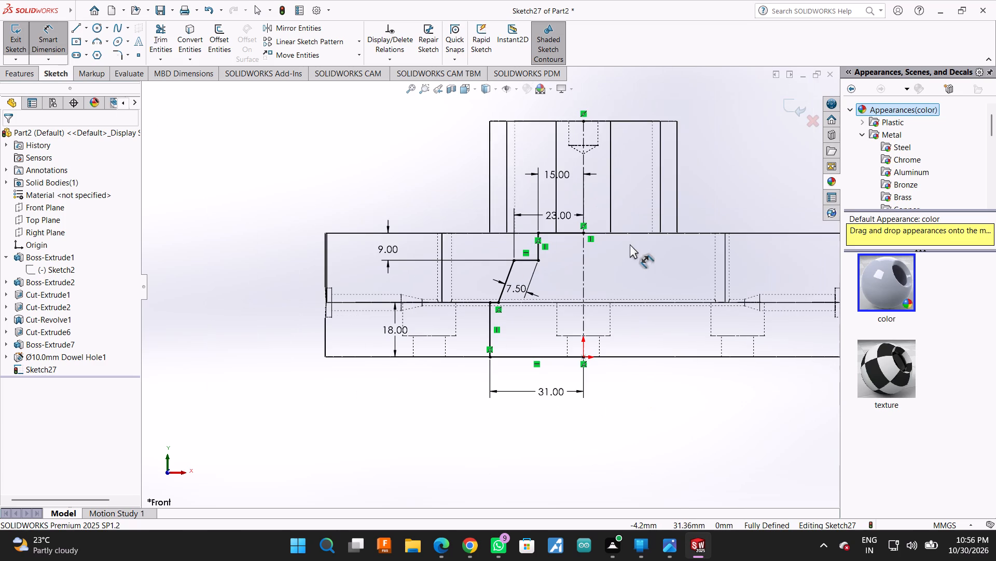
left_click(14, 76)
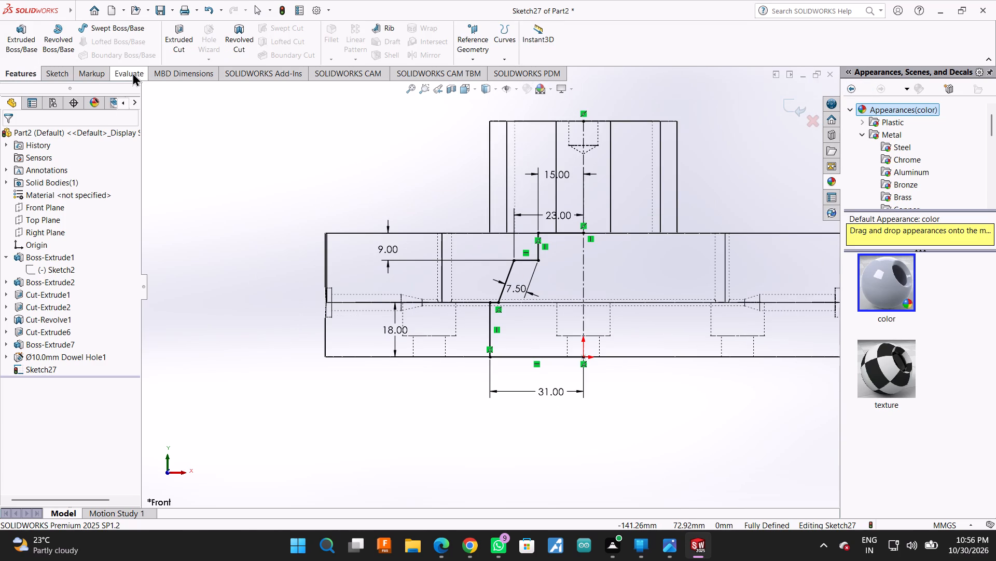
left_click(237, 36)
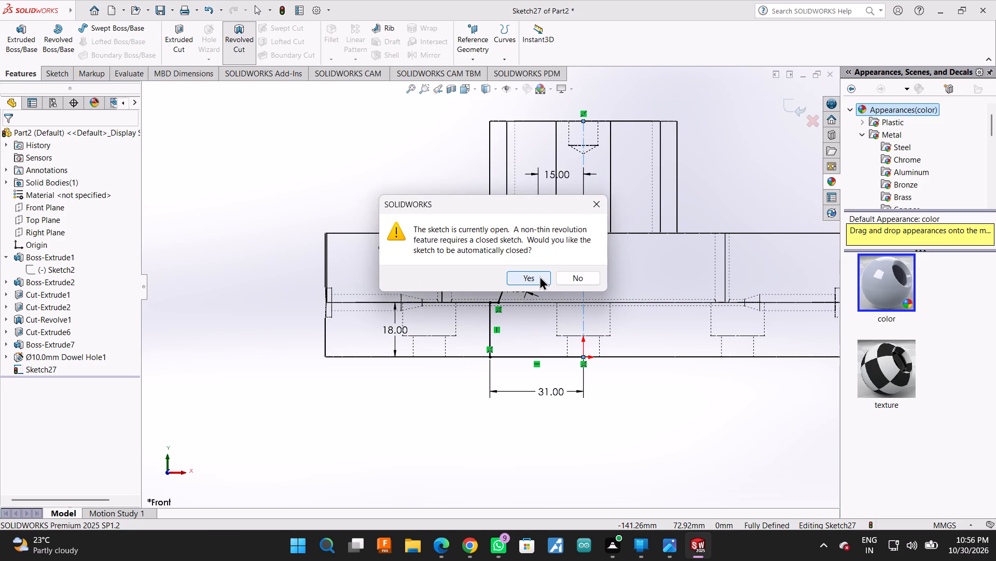
left_click(539, 276)
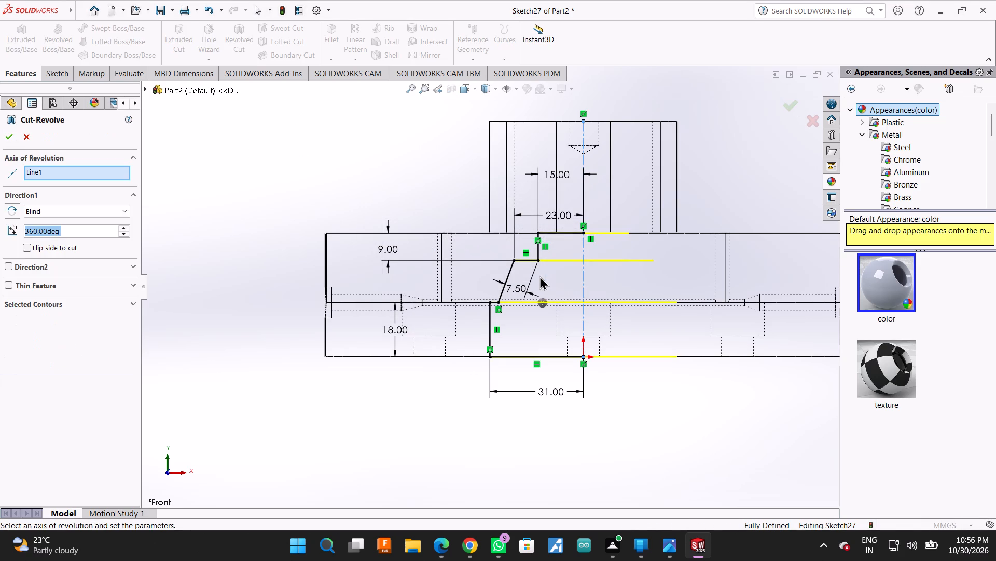
left_click(12, 139)
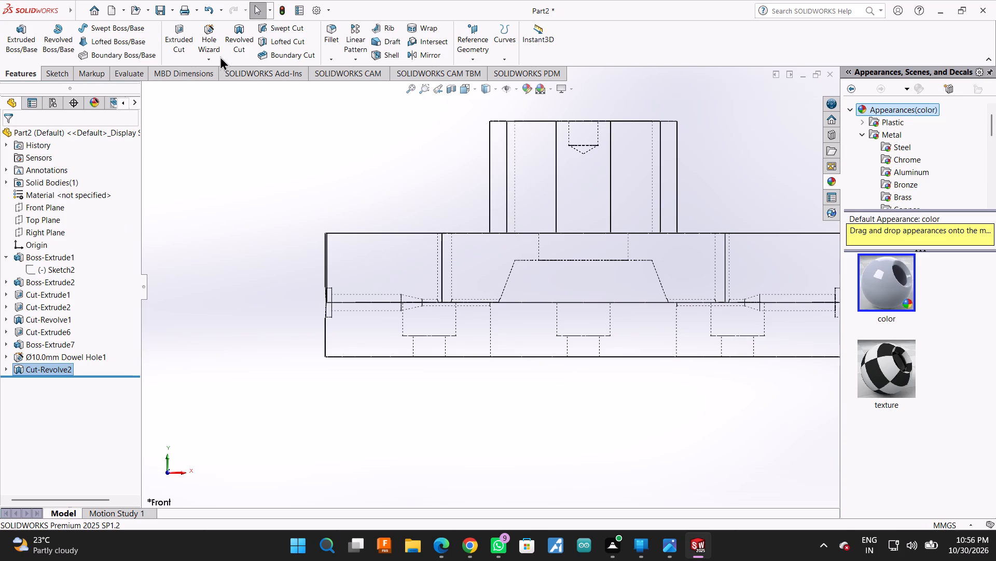
Change the part's display style to Shaded With Edges.
left_click(476, 90)
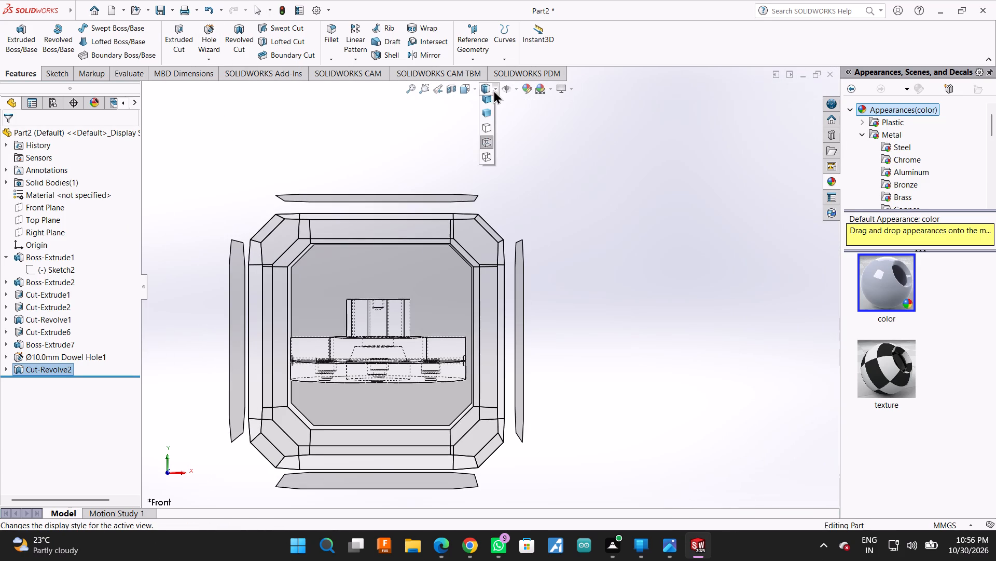
left_click(487, 98)
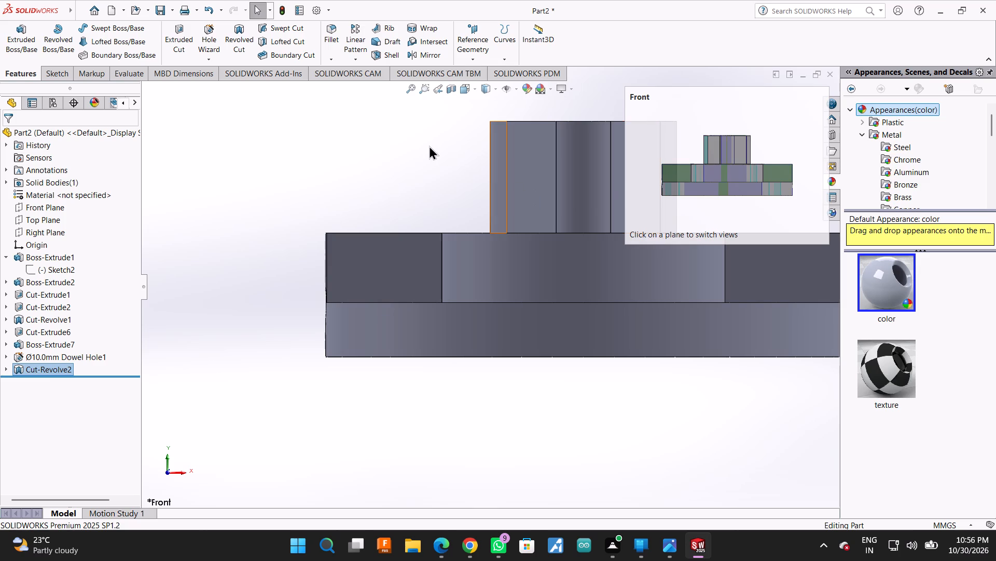
left_click(429, 145)
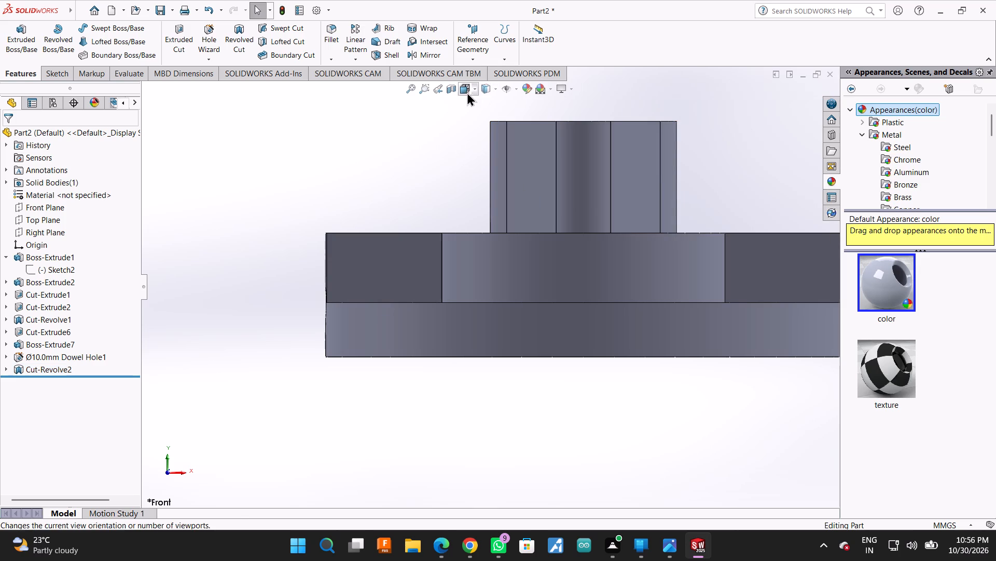
Preview a planar section through the Front Plane to inspect the revolved bore, and leave without keeping the section.
left_click(453, 92)
scroll(684, 426, "up", 1)
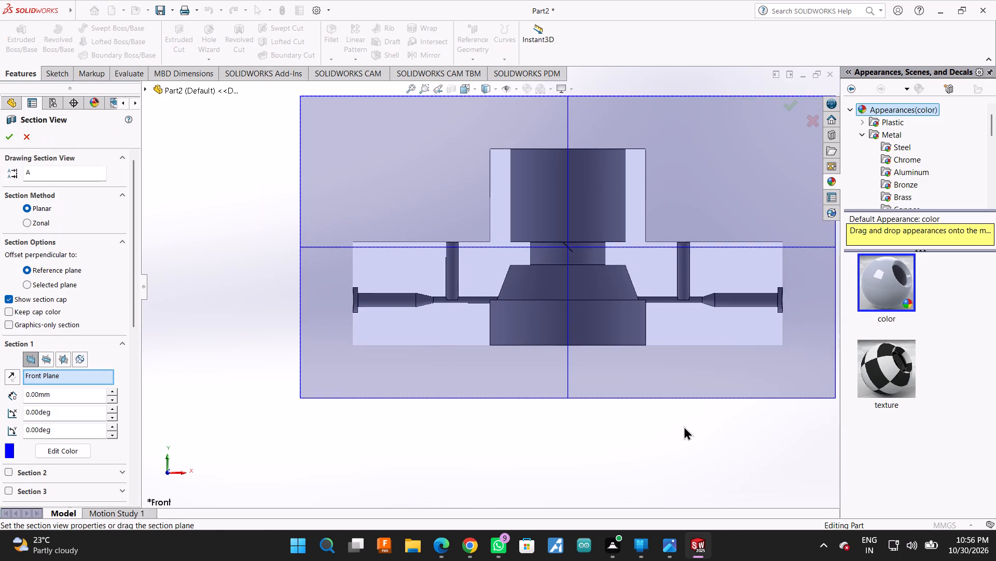
scroll(684, 426, "up", 3)
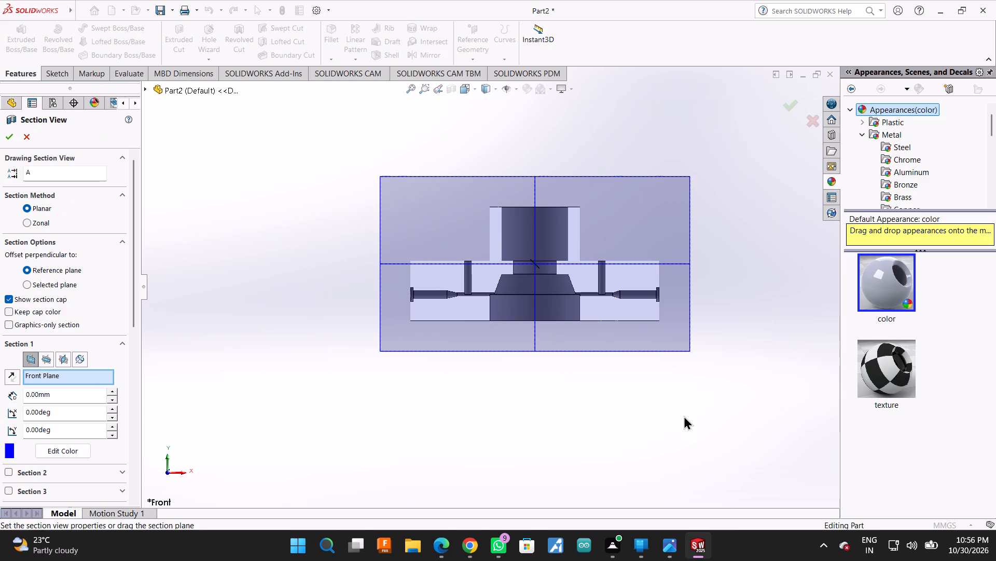
scroll(693, 364, "up", 1)
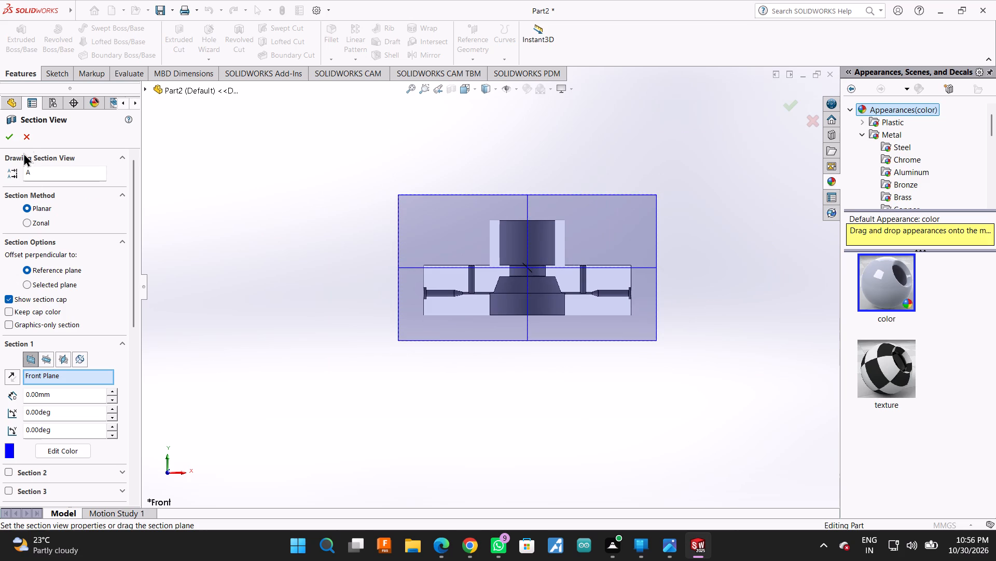
left_click(24, 142)
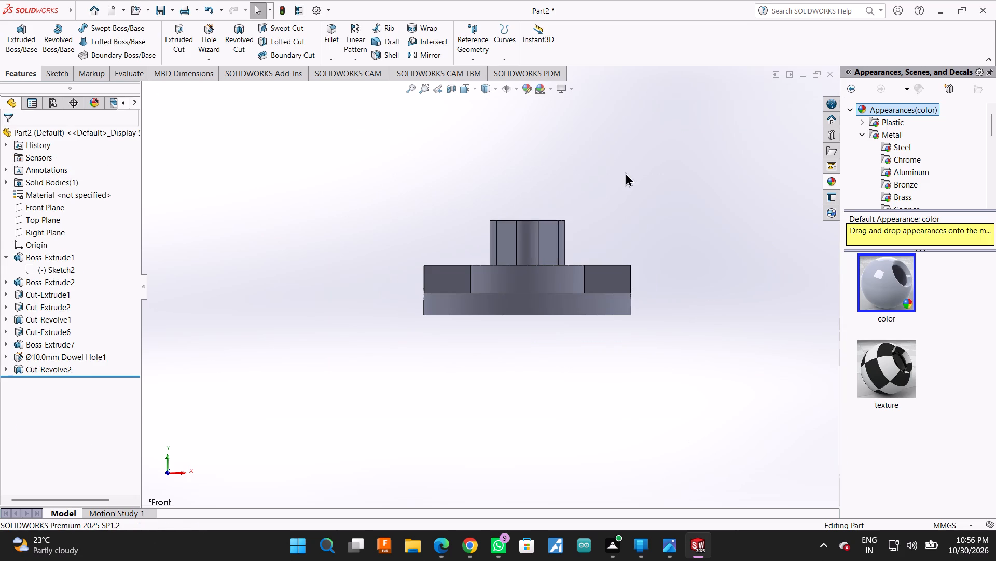
Examine the flanged part from all sides, checking the hub, side ribs, bolt holes and the stepped central bore from above and below.
right_click(625, 172)
left_click(647, 221)
left_click_drag(631, 180, 628, 288)
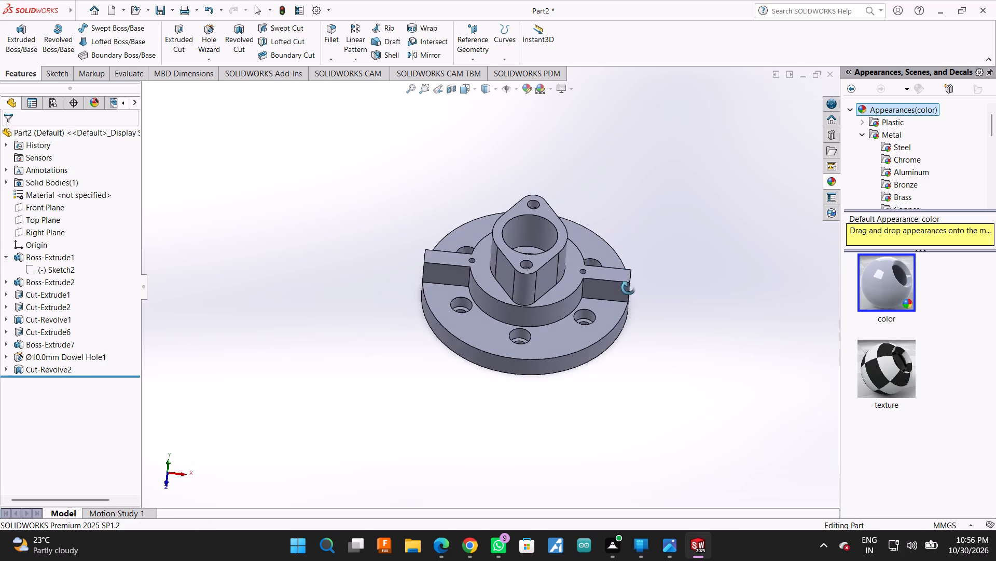
left_click_drag(628, 288, 628, 290)
scroll(591, 272, "down", 4)
left_click_drag(684, 166, 679, 231)
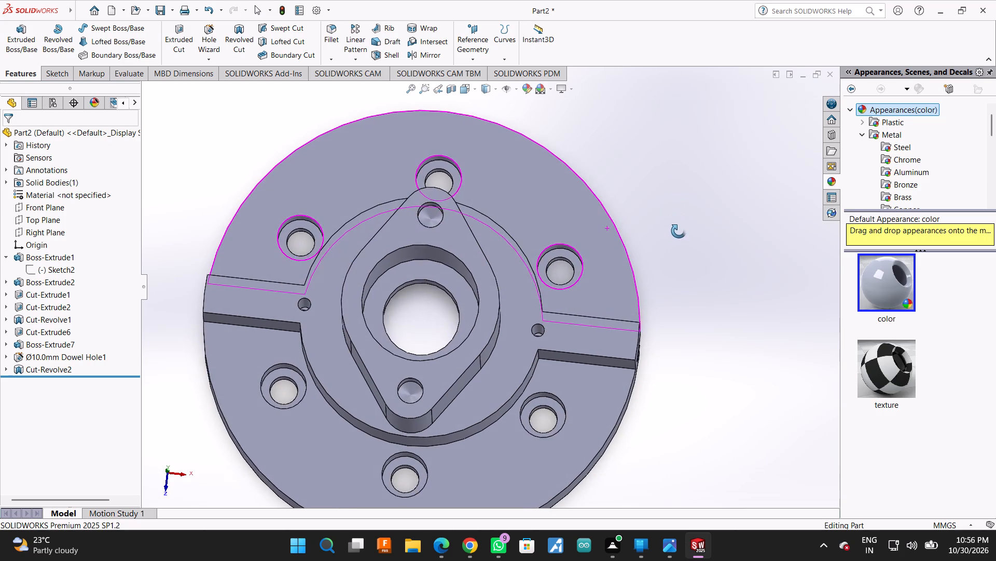
left_click_drag(679, 231, 729, 24)
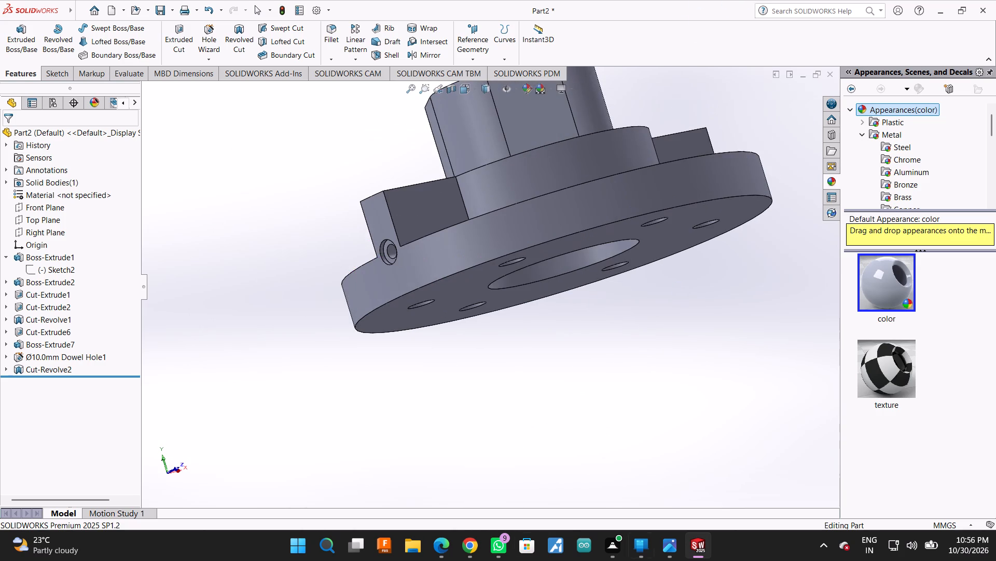
scroll(533, 560, "up", 1)
scroll(536, 406, "up", 3)
left_click_drag(548, 421, 515, 263)
scroll(515, 284, "up", 2)
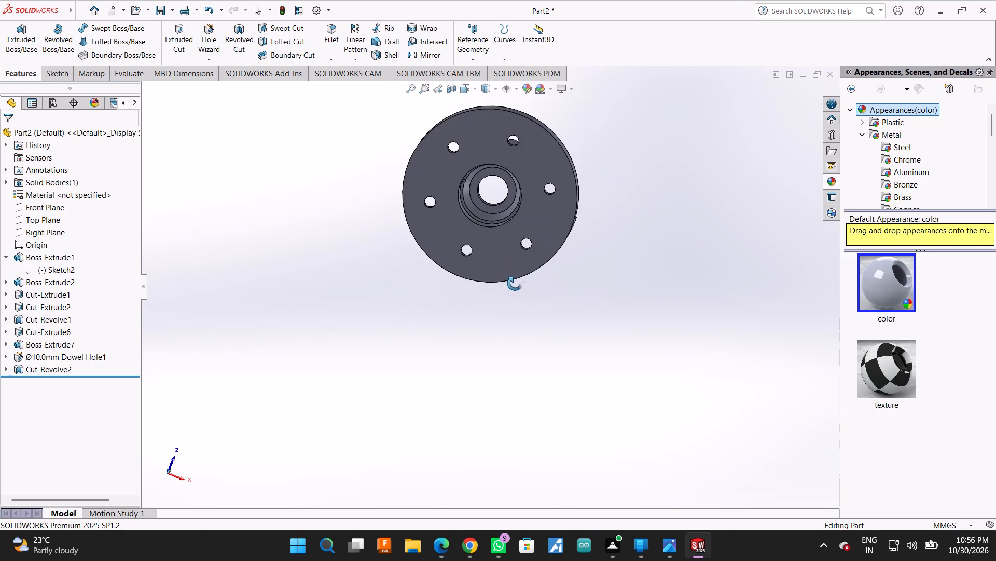
left_click_drag(627, 169, 636, 402)
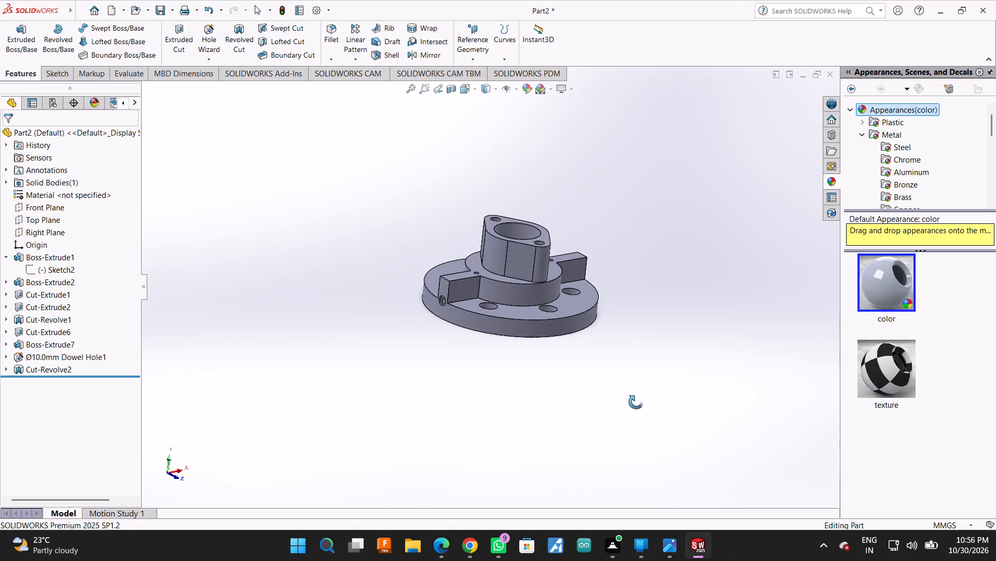
left_click_drag(636, 402, 621, 269)
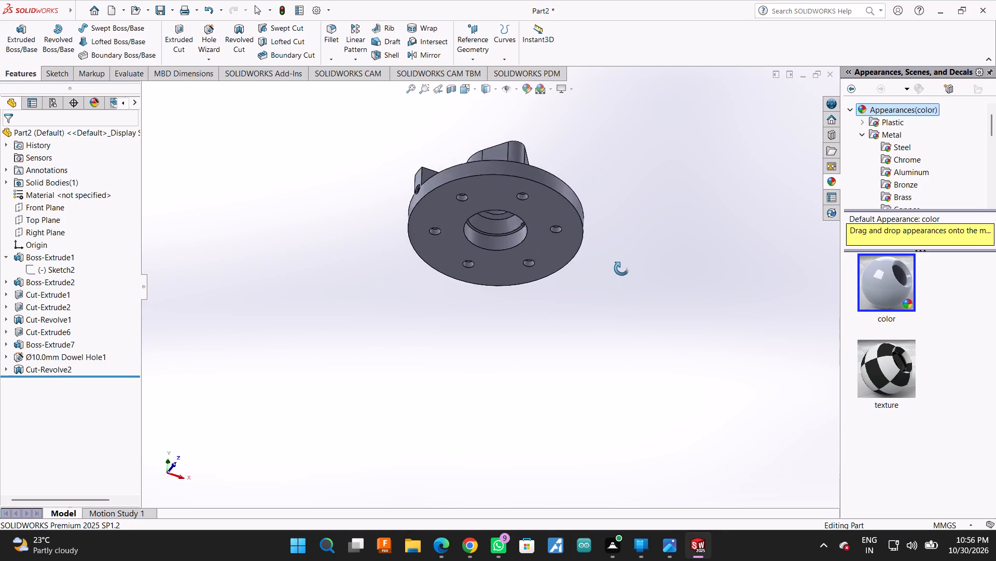
left_click_drag(621, 269, 614, 244)
scroll(613, 250, "down", 1)
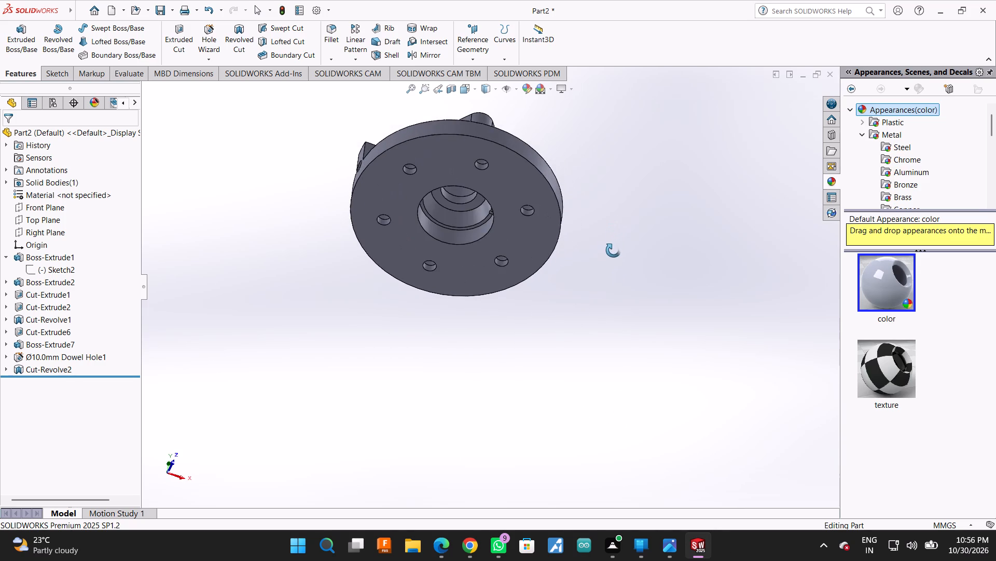
left_click_drag(625, 276, 668, 460)
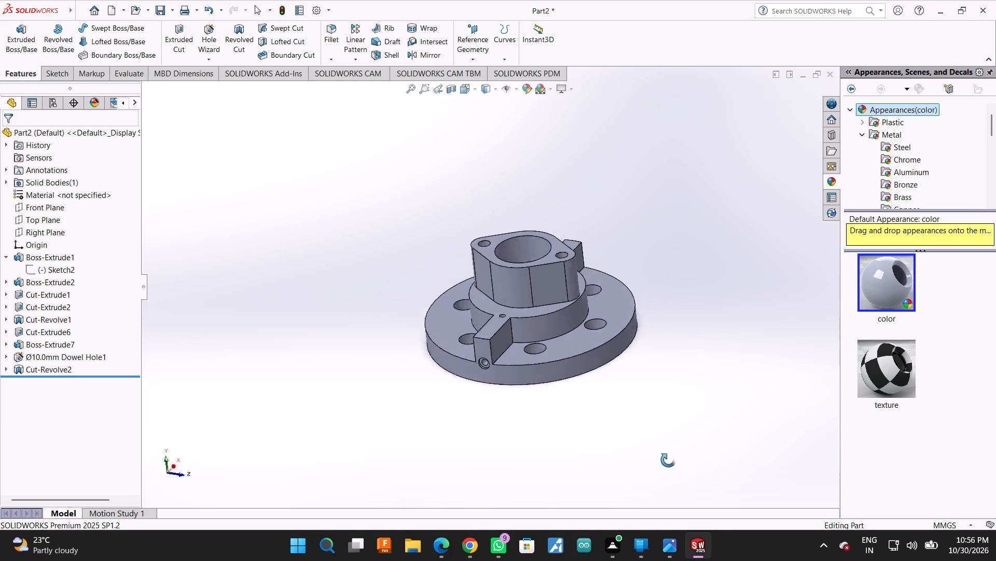
left_click_drag(668, 460, 663, 464)
scroll(663, 464, "up", 1)
left_click_drag(656, 263, 665, 376)
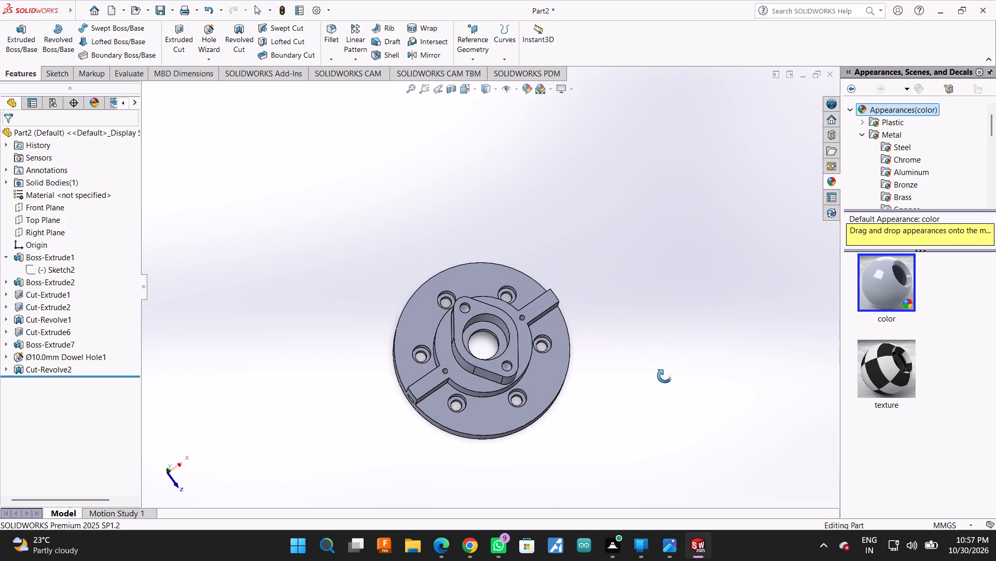
scroll(664, 372, "down", 1)
left_click_drag(660, 378, 649, 381)
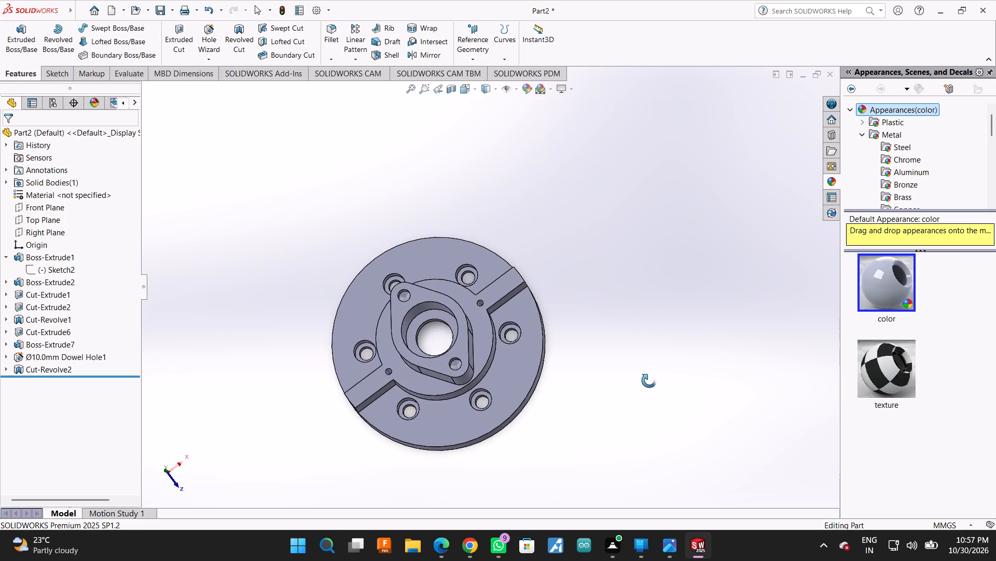
left_click_drag(649, 381, 582, 304)
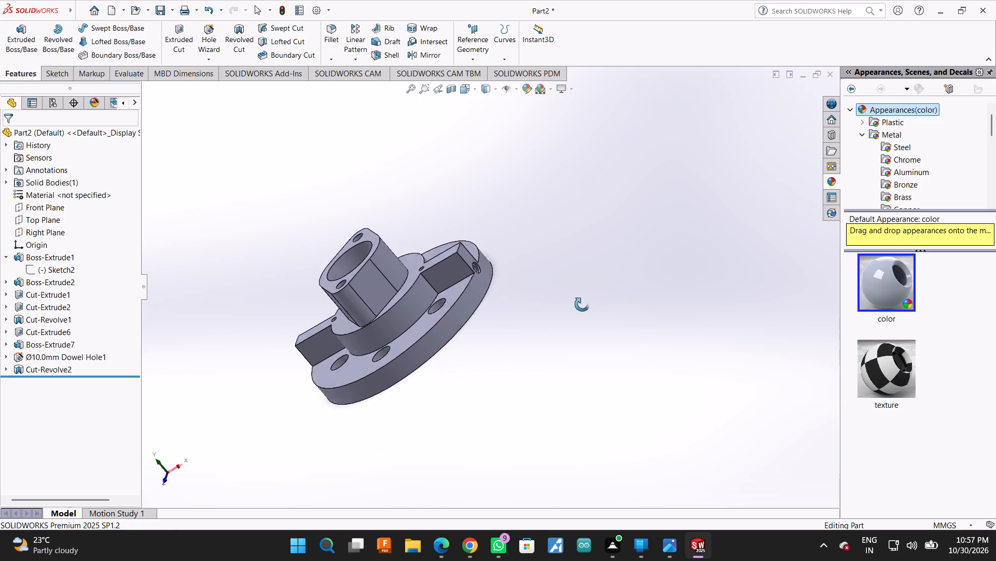
left_click_drag(582, 304, 682, 249)
scroll(669, 276, "up", 1)
left_click_drag(402, 218, 455, 249)
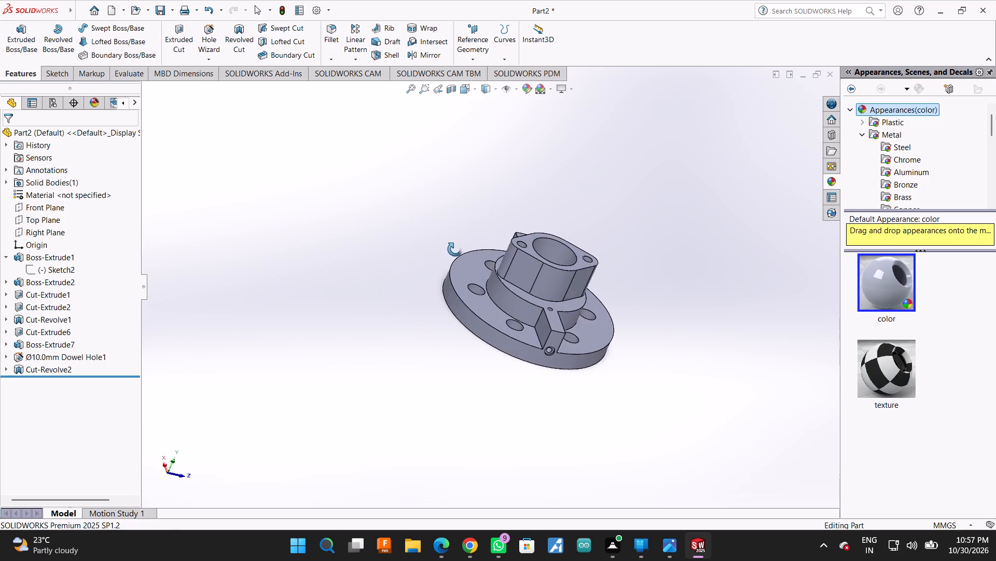
left_click_drag(455, 249, 465, 268)
left_click_drag(516, 160, 586, 272)
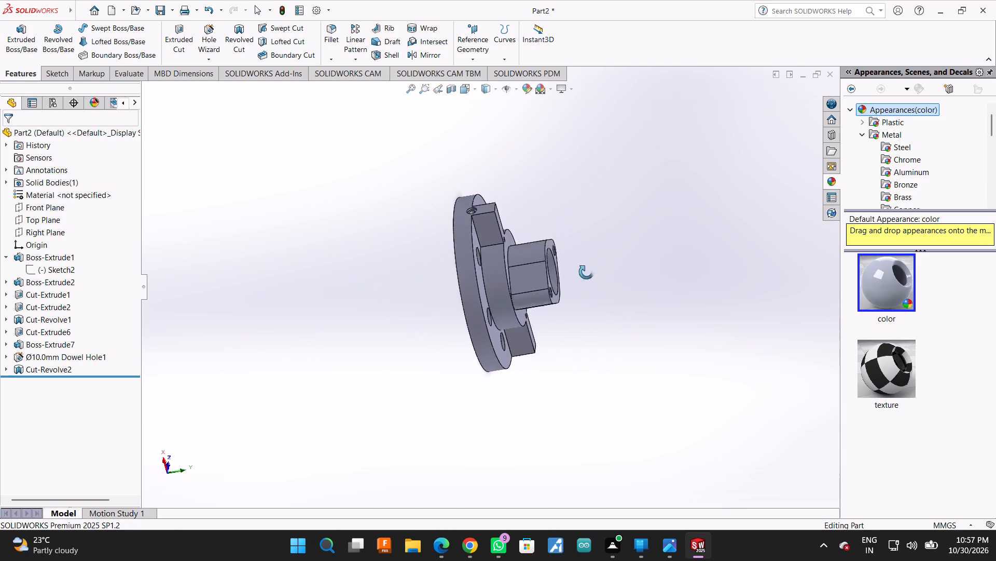
left_click_drag(586, 272, 500, 184)
scroll(643, 427, "up", 2)
left_click_drag(649, 389, 613, 327)
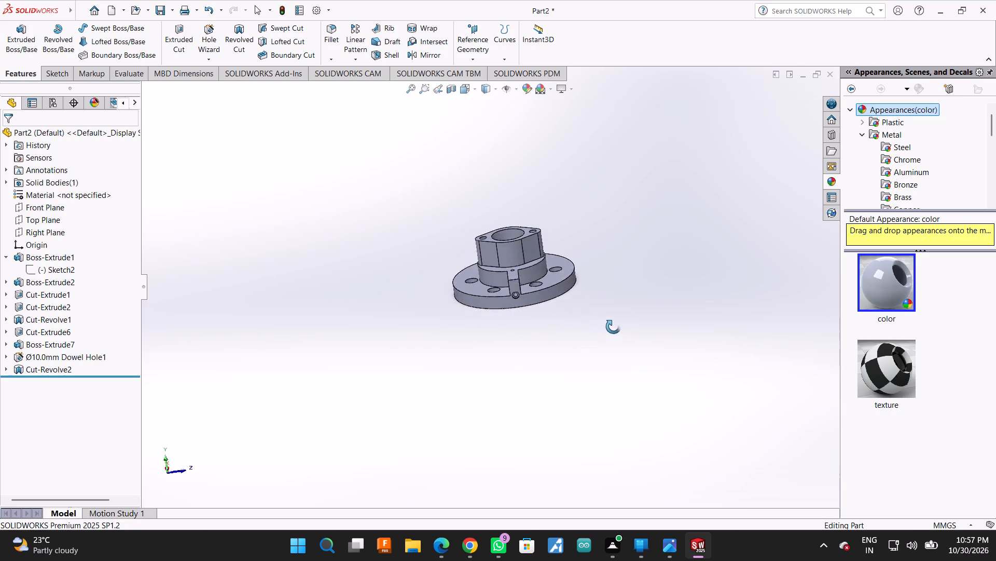
left_click_drag(613, 327, 616, 286)
scroll(617, 266, "down", 1)
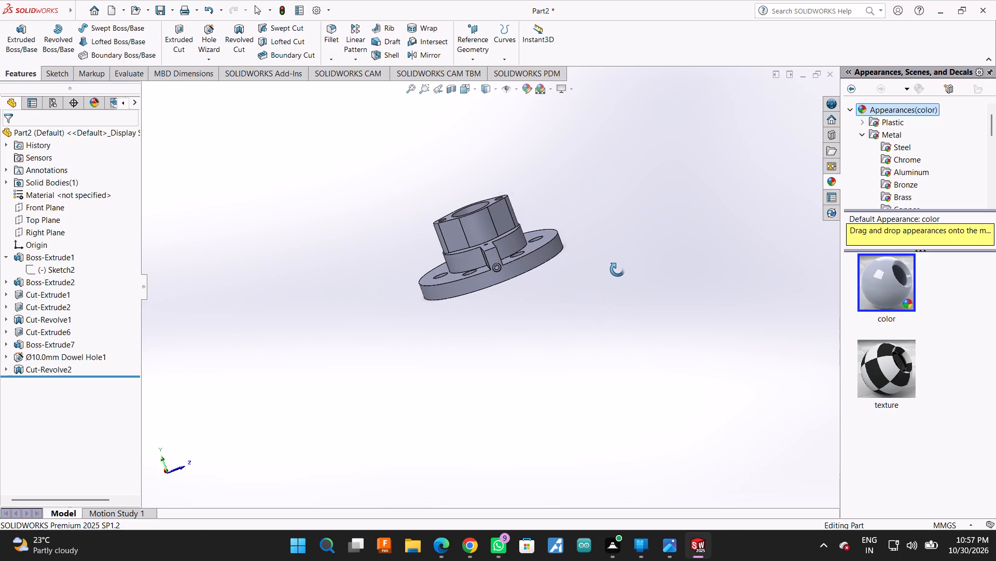
left_click_drag(616, 273, 685, 281)
scroll(628, 223, "down", 3)
left_click_drag(632, 247, 615, 285)
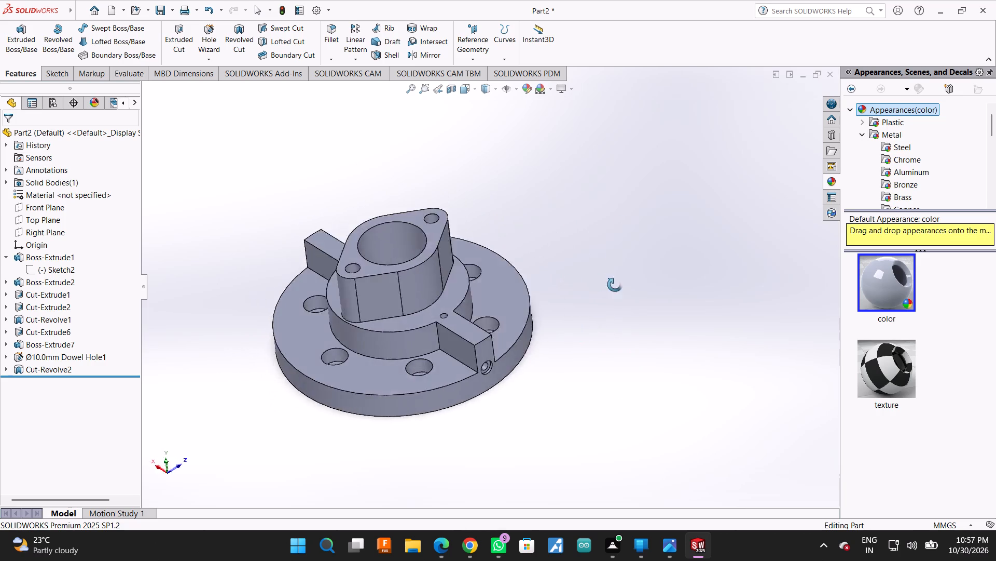
left_click_drag(615, 285, 706, 296)
scroll(687, 309, "up", 7)
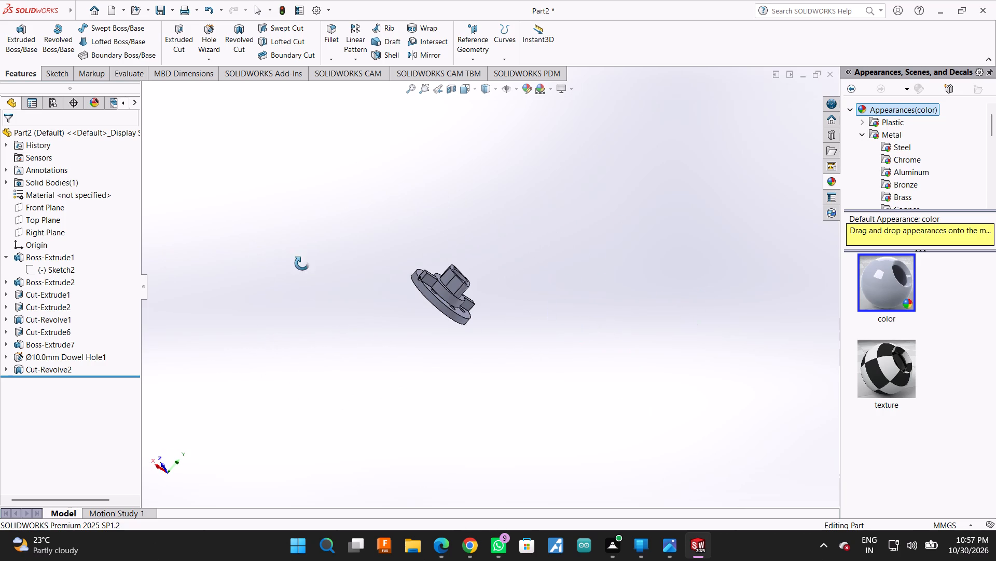
scroll(303, 264, "down", 1)
left_click_drag(429, 268, 381, 314)
scroll(446, 297, "down", 6)
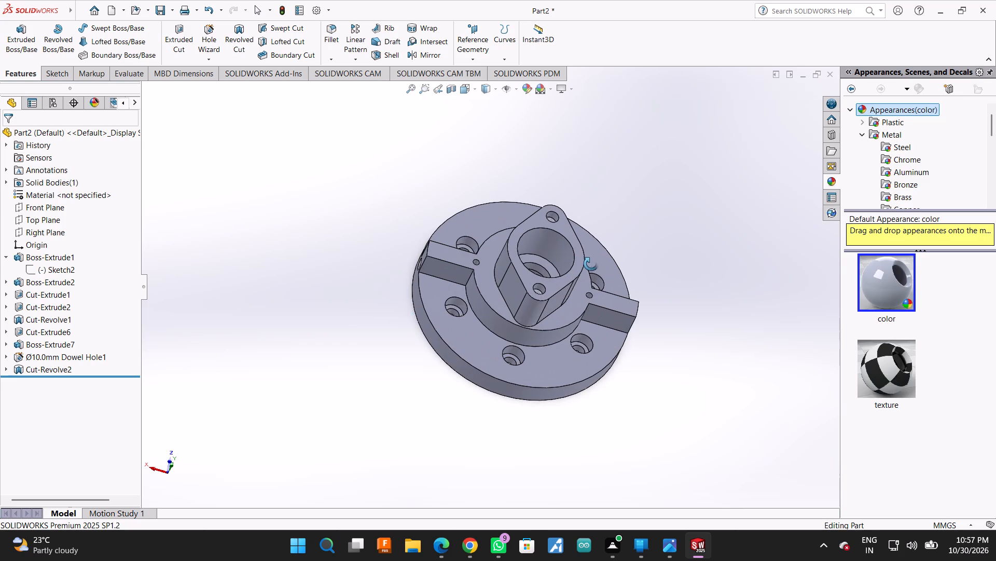
left_click_drag(671, 265, 641, 254)
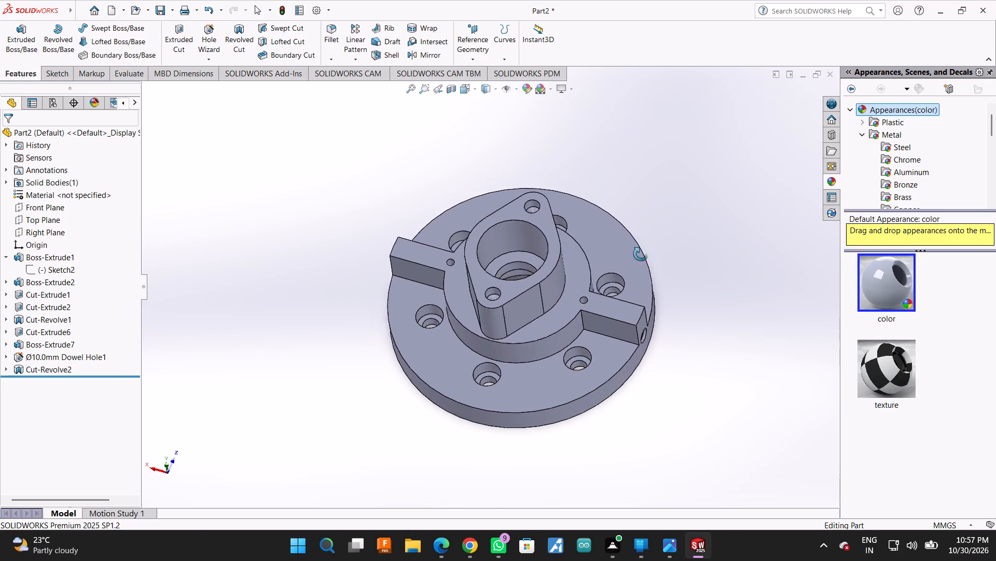
left_click_drag(641, 254, 636, 232)
scroll(663, 313, "up", 1)
left_click_drag(671, 347, 652, 126)
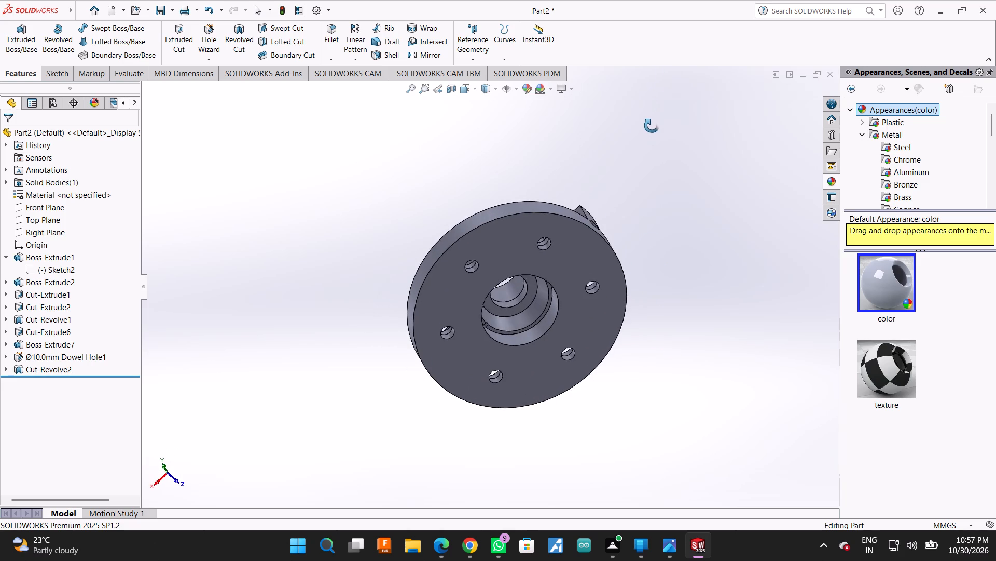
Examine the flanged part from below and above, checking the stepped bore, the bolt holes and the hub with its side ribs.
left_click_drag(652, 126, 634, 121)
scroll(590, 422, "down", 3)
scroll(514, 324, "down", 2)
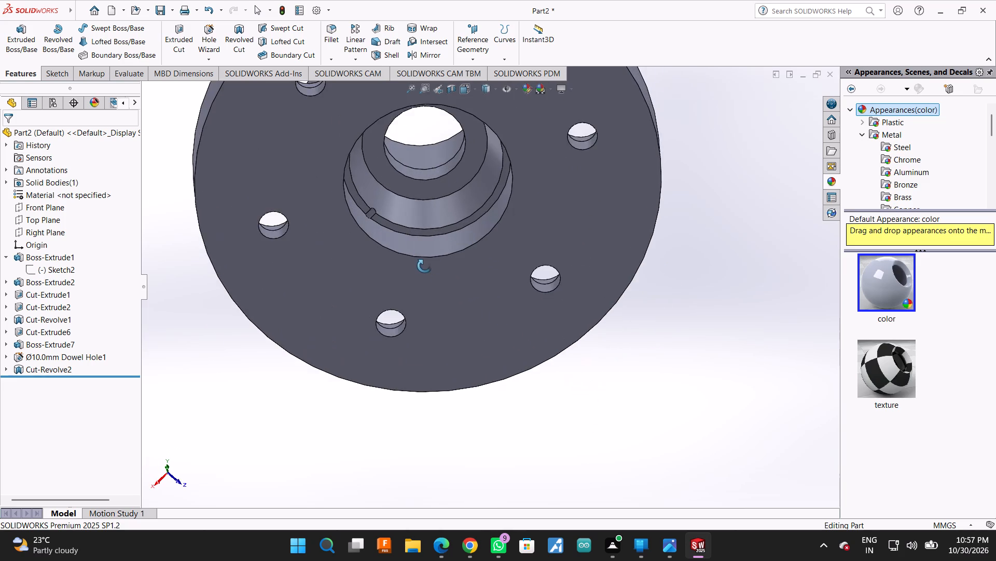
scroll(424, 266, "down", 4)
scroll(390, 225, "up", 7)
scroll(440, 244, "down", 2)
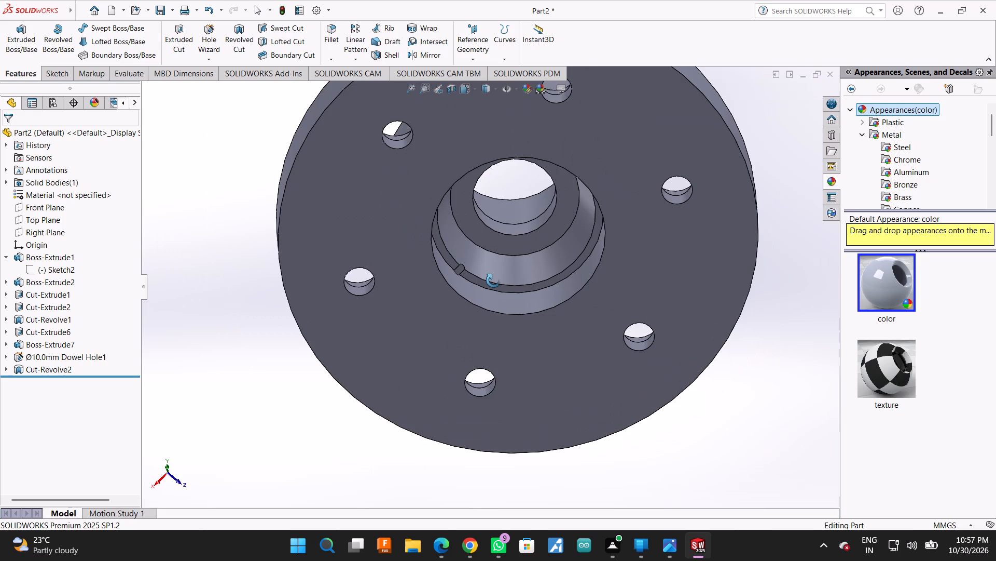
scroll(498, 313, "up", 4)
left_click_drag(648, 177, 648, 261)
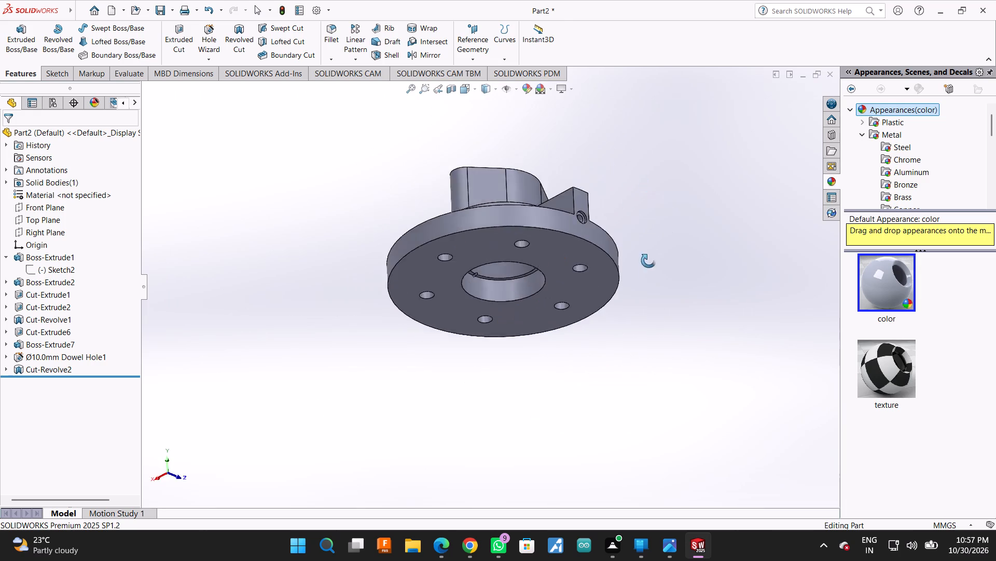
left_click_drag(648, 261, 648, 369)
scroll(648, 369, "up", 3)
left_click(647, 302)
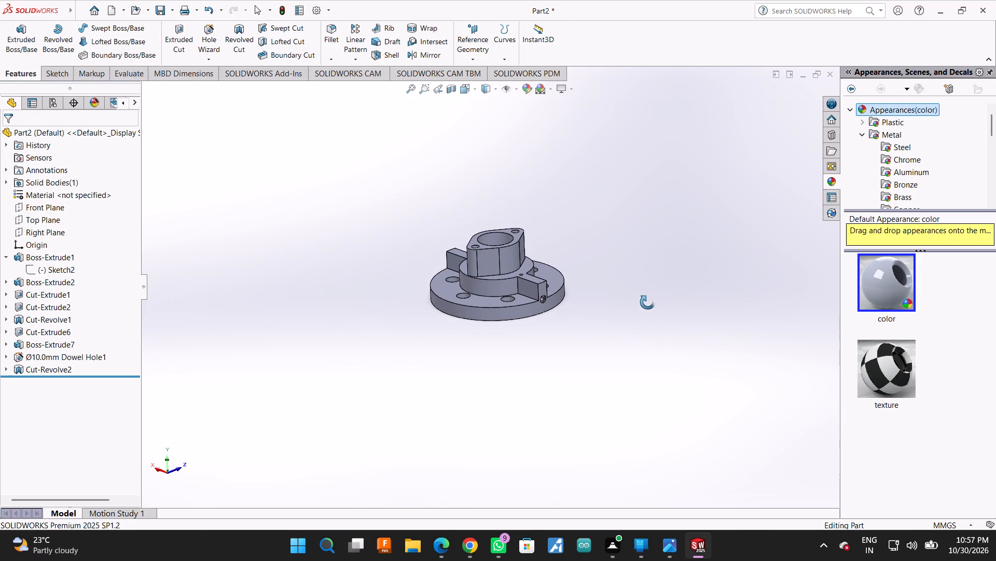
key("Escape")
scroll(638, 244, "up", 2)
right_click(594, 307)
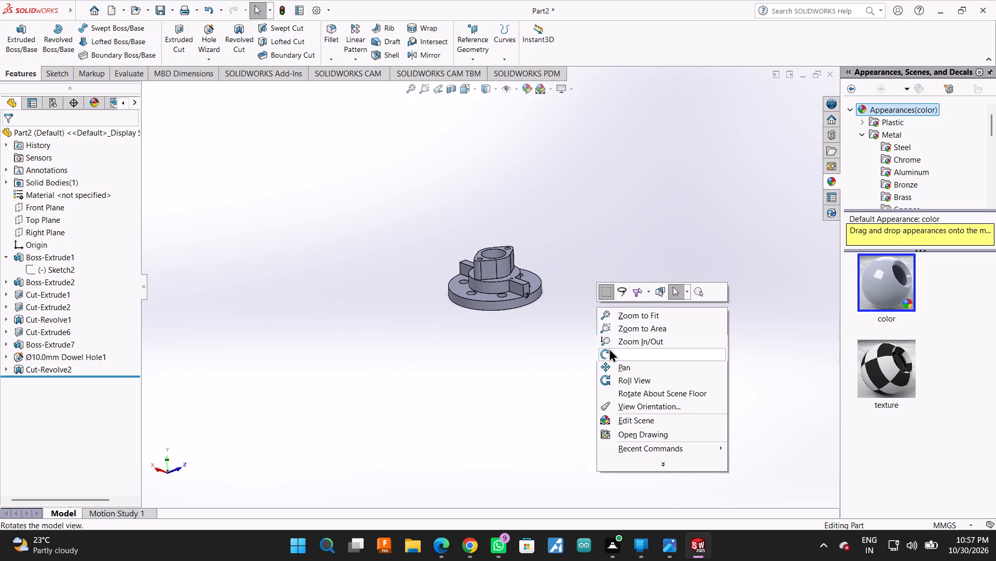
left_click(609, 348)
left_click_drag(622, 260, 638, 317)
scroll(582, 278, "down", 3)
left_click_drag(596, 246, 584, 275)
key("Escape")
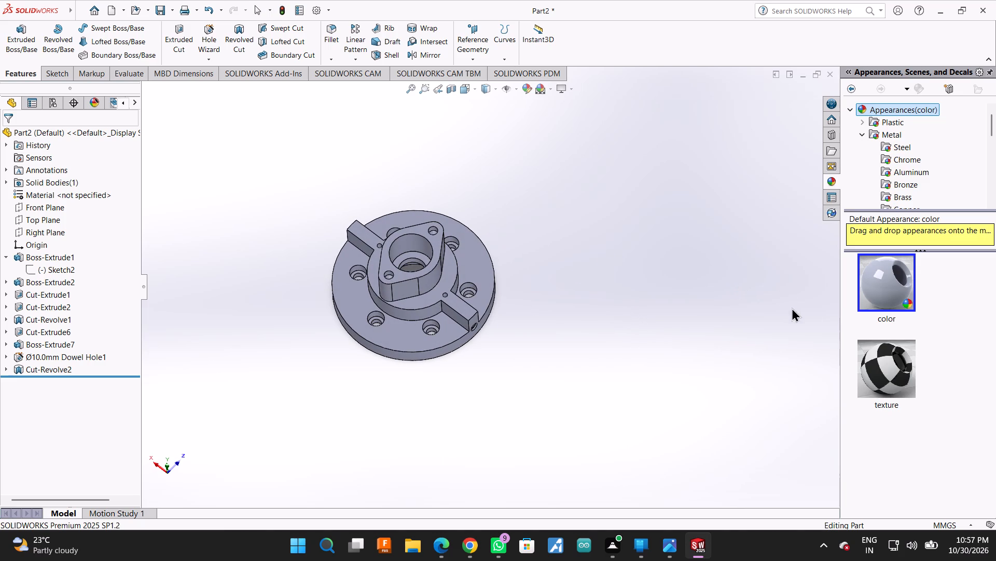
Select the inner faces of the stepped central bore, from the hub opening down through its ledges and lower walls.
scroll(578, 247, "down", 4)
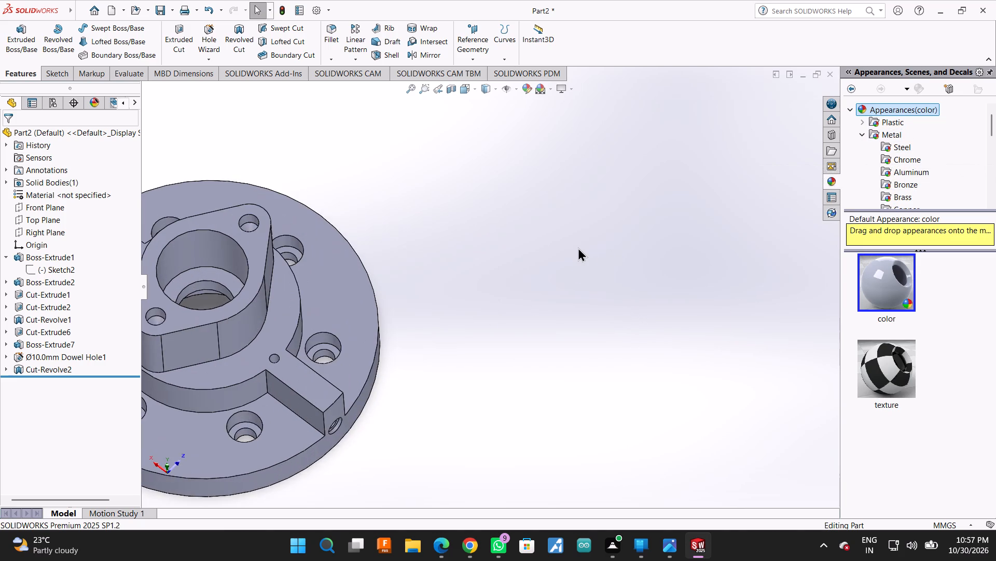
scroll(578, 247, "up", 5)
scroll(467, 245, "down", 1)
scroll(285, 287, "down", 3)
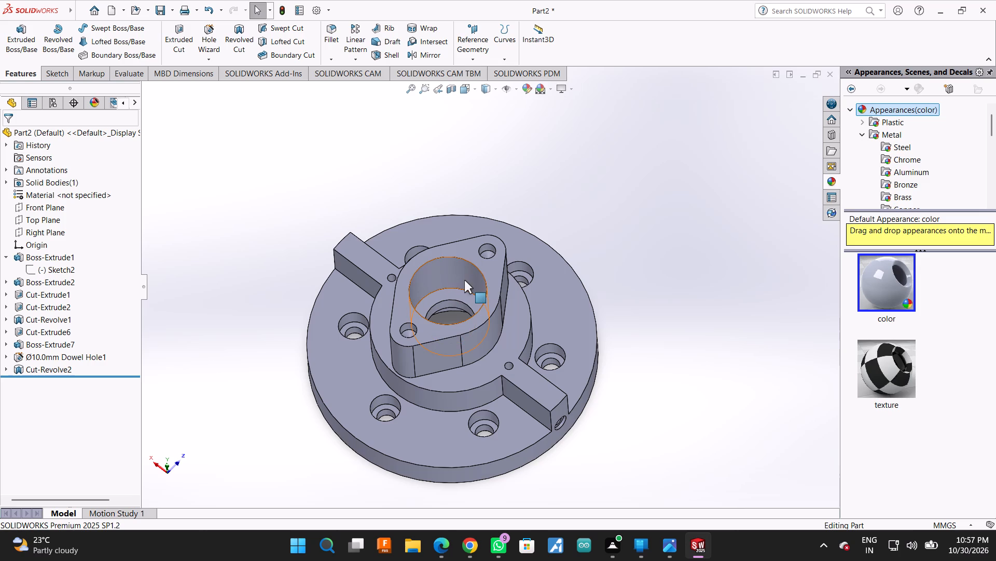
left_click(453, 300, "ctrl")
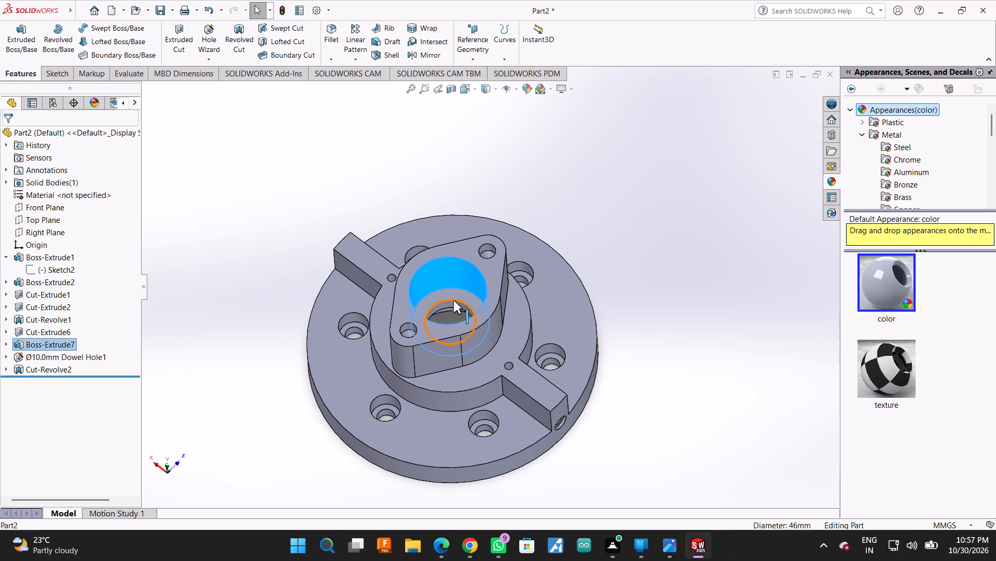
left_click(466, 302, "ctrl")
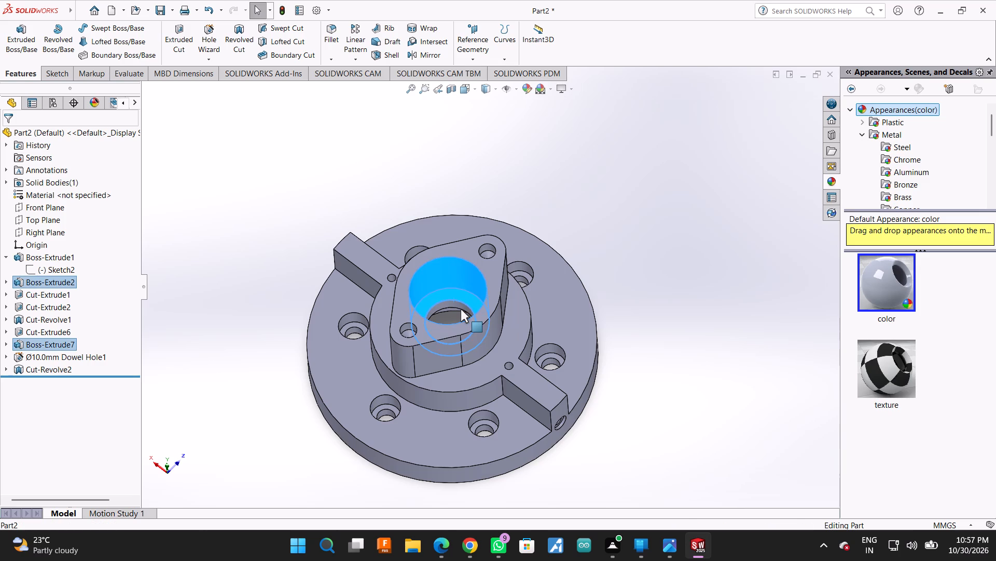
left_click(461, 309, "ctrl")
left_click(456, 306, "ctrl")
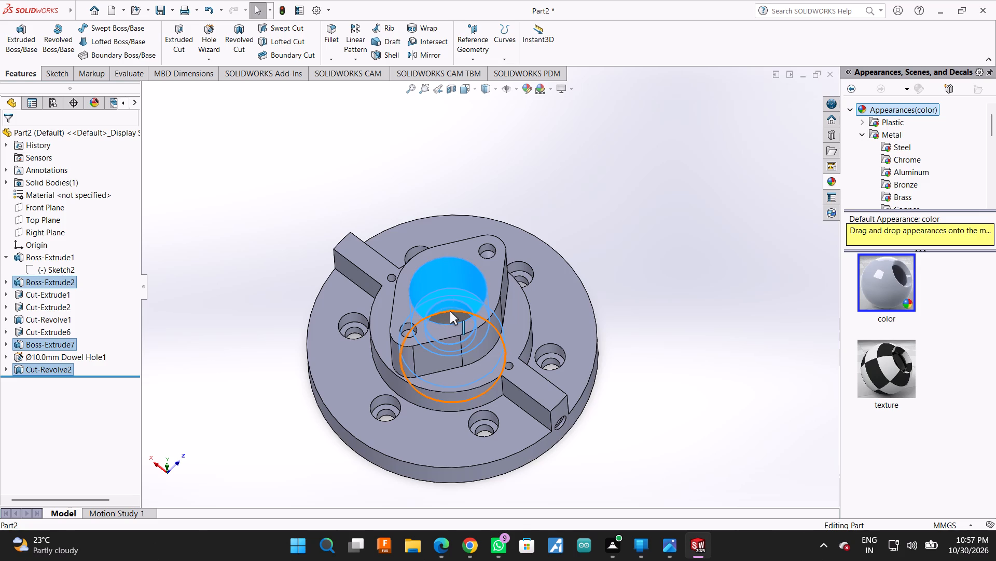
left_click(450, 311, "ctrl")
left_click(446, 318, "ctrl")
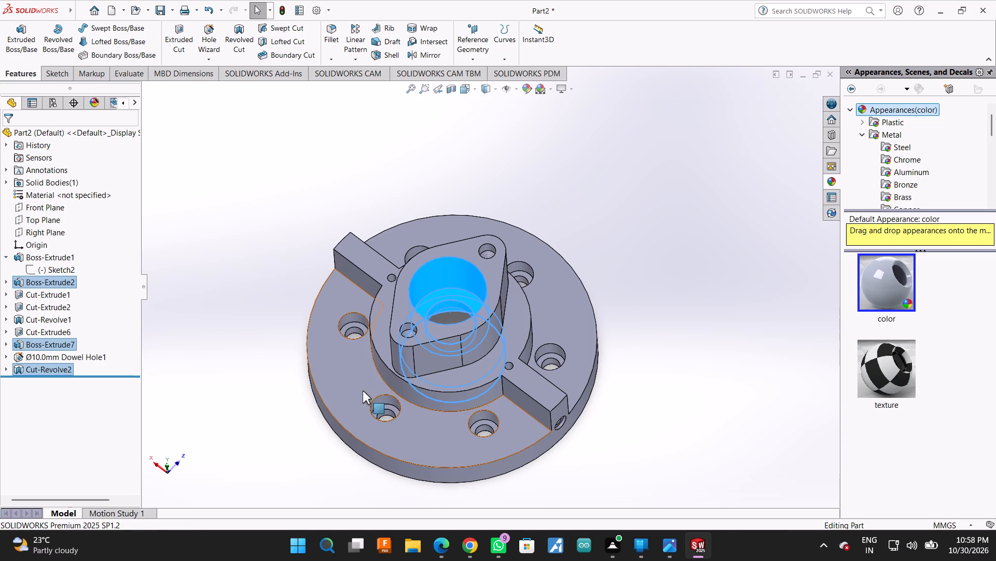
Add the counterbore walls, ledges and through-hole faces of the flange's two front bolt holes to the selection.
left_click(376, 405, "ctrl")
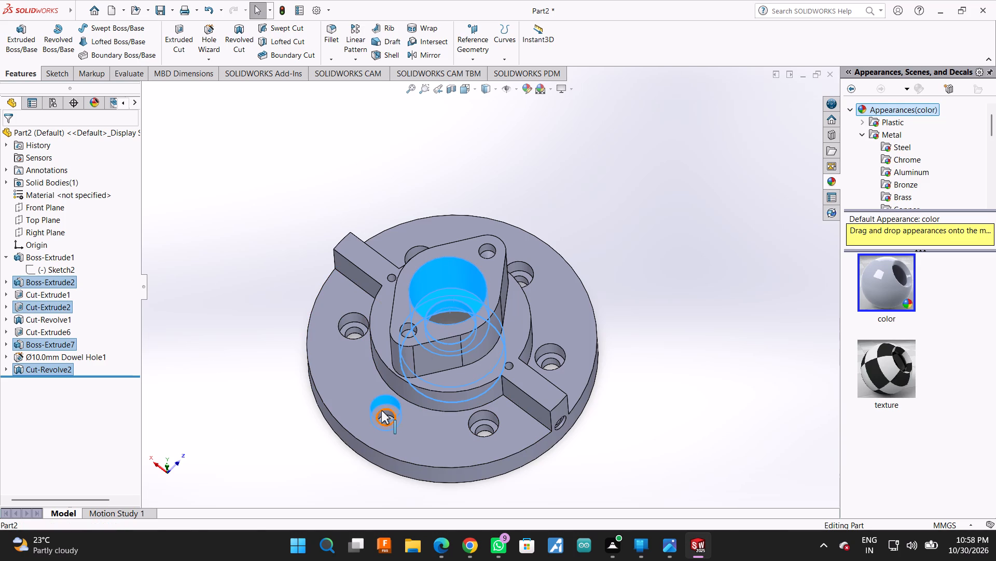
left_click(381, 410, "ctrl")
left_click(383, 406, "ctrl")
left_click(386, 411, "ctrl")
left_click(484, 426, "ctrl")
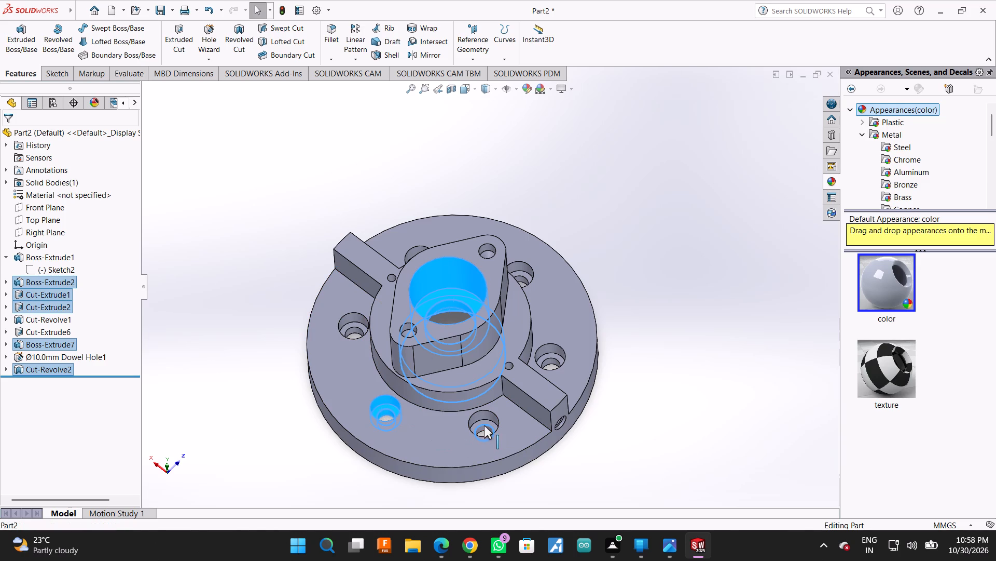
left_click(485, 421, "ctrl")
left_click(485, 426, "ctrl")
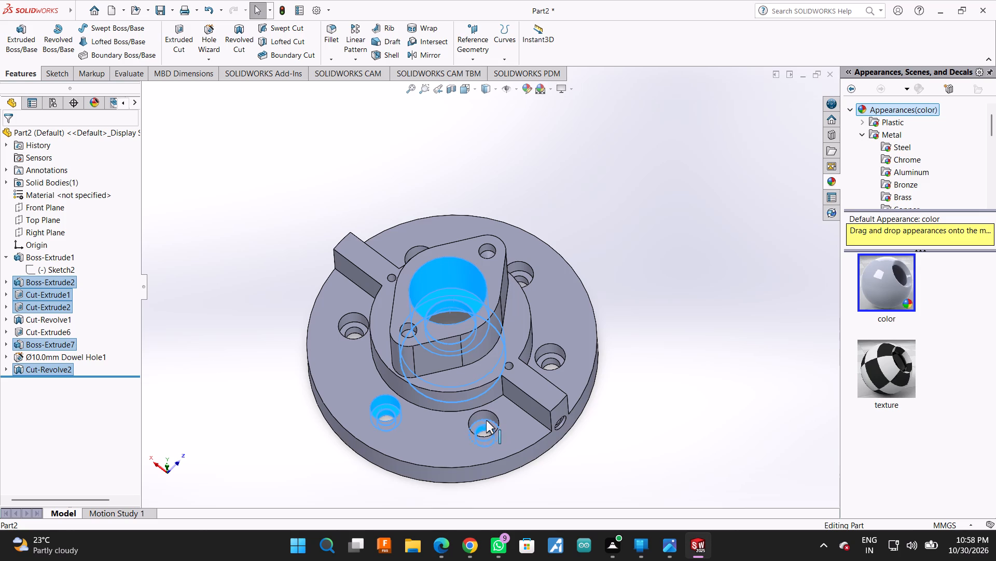
left_click(486, 420, "ctrl")
left_click(487, 418, "ctrl")
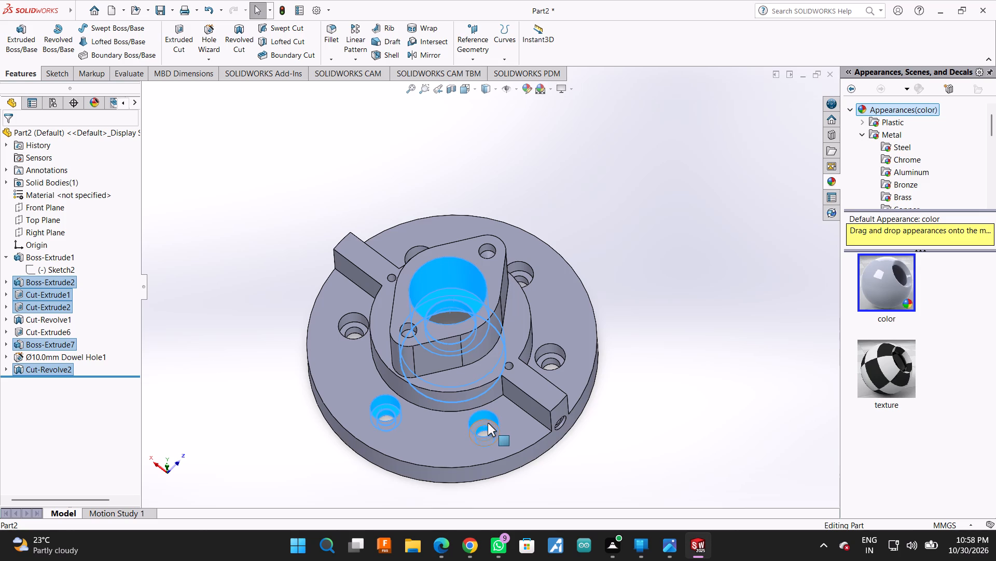
left_click(488, 421, "ctrl")
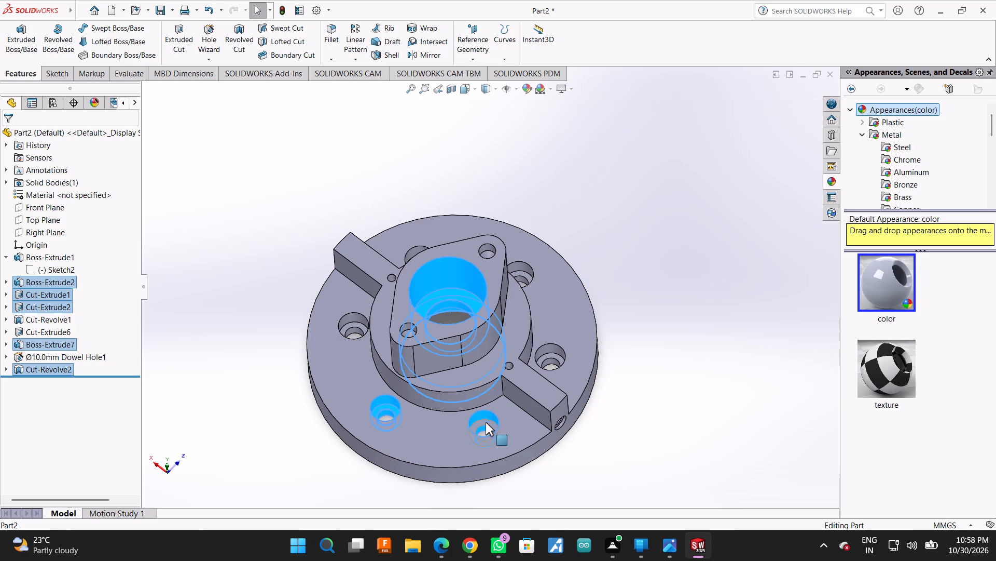
left_click(486, 422, "ctrl")
Add the accessible inner faces of the next three counterbored flange holes, beyond the front rib and behind the hub, to the selection.
scroll(494, 417, "down", 3, "ctrl")
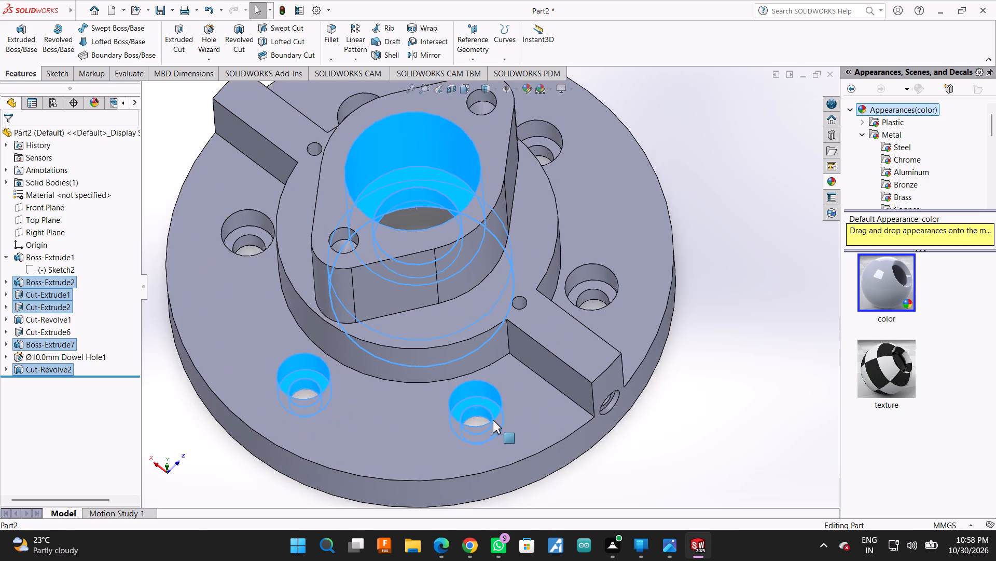
scroll(493, 420, "down", 1, "ctrl")
scroll(492, 422, "up", 1, "ctrl")
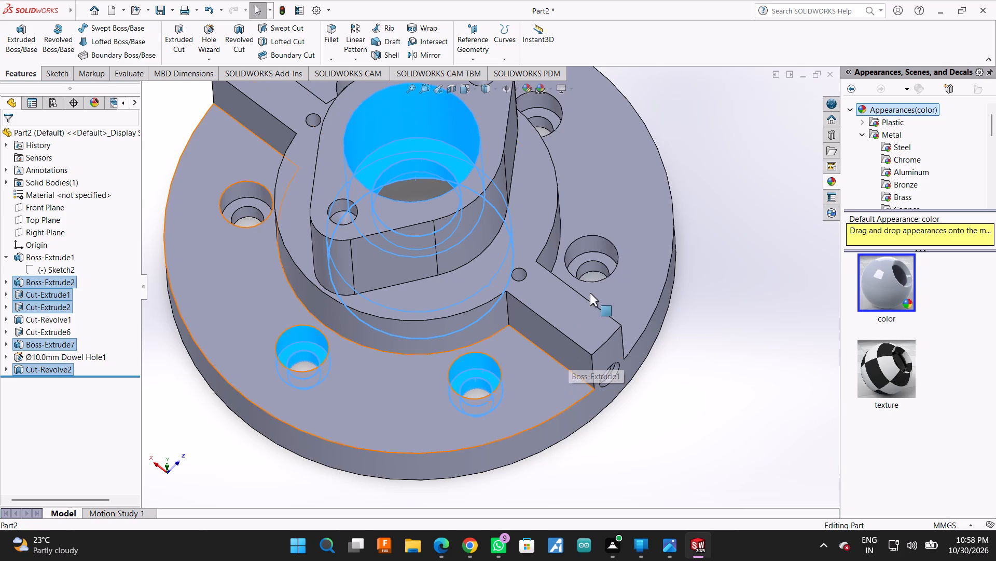
left_click(595, 255, "ctrl")
left_click(594, 265, "ctrl")
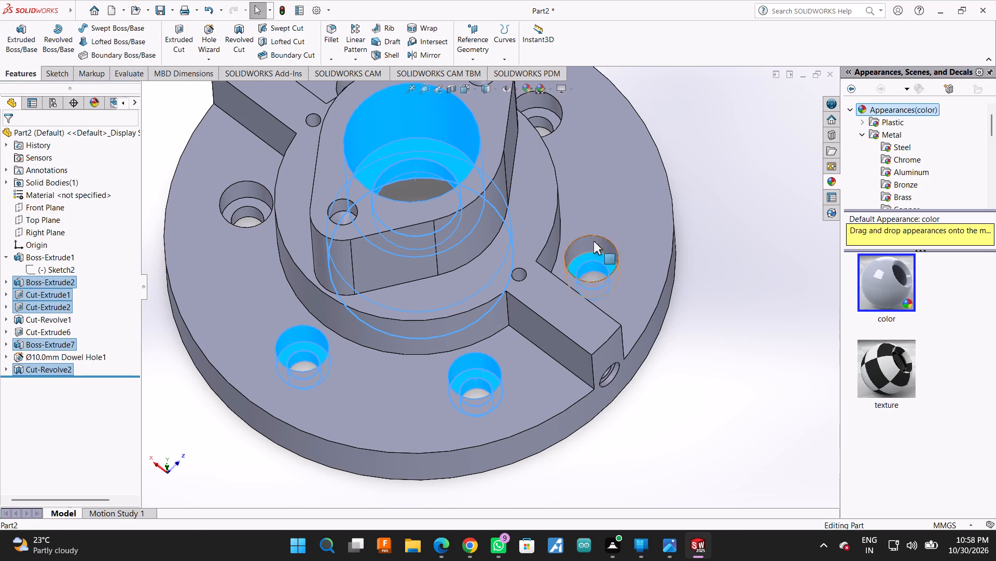
left_click(593, 238, "ctrl")
scroll(593, 238, "up", 5, "ctrl")
scroll(494, 170, "down", 1)
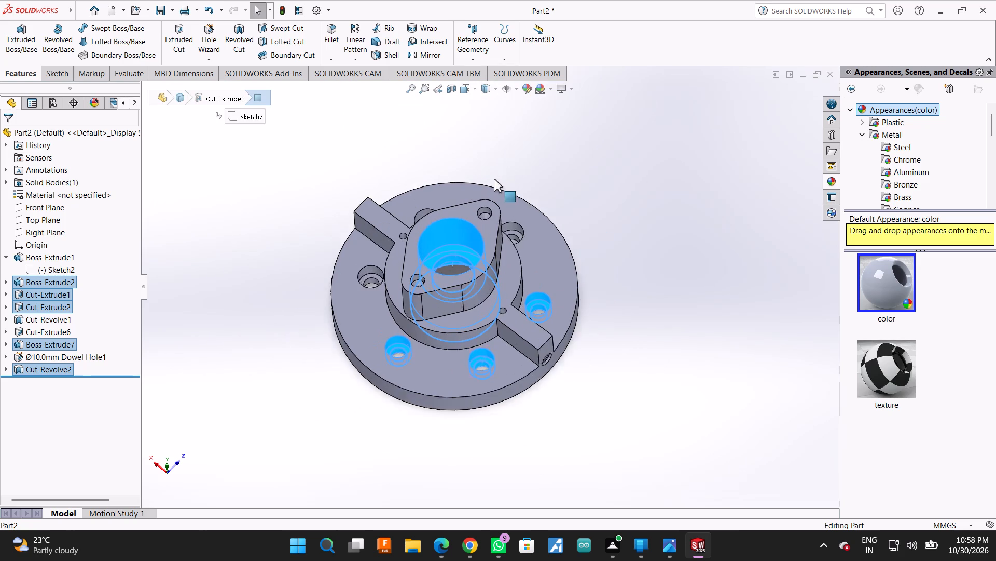
scroll(494, 179, "down", 6)
left_click(520, 263, "ctrl")
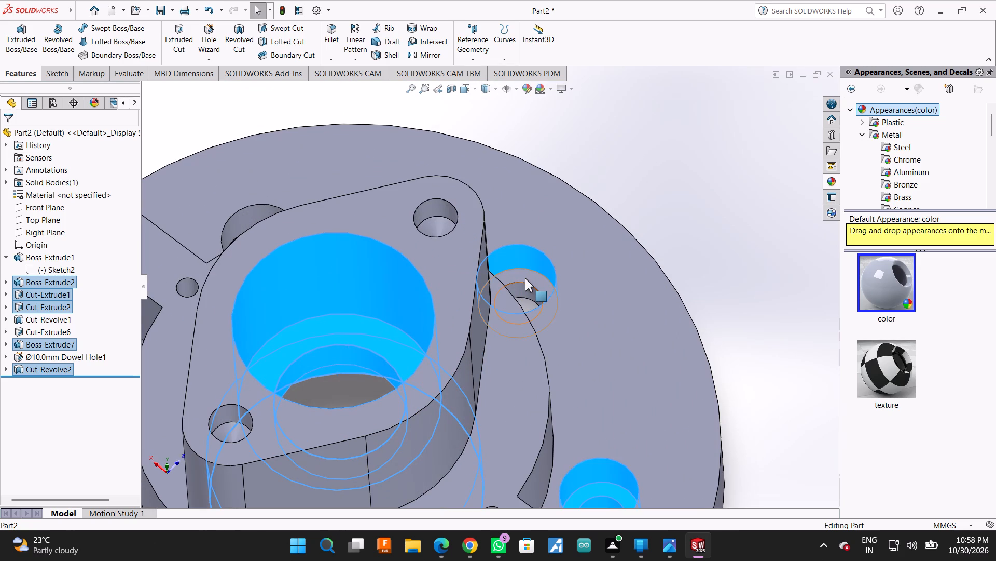
left_click(525, 278, "ctrl")
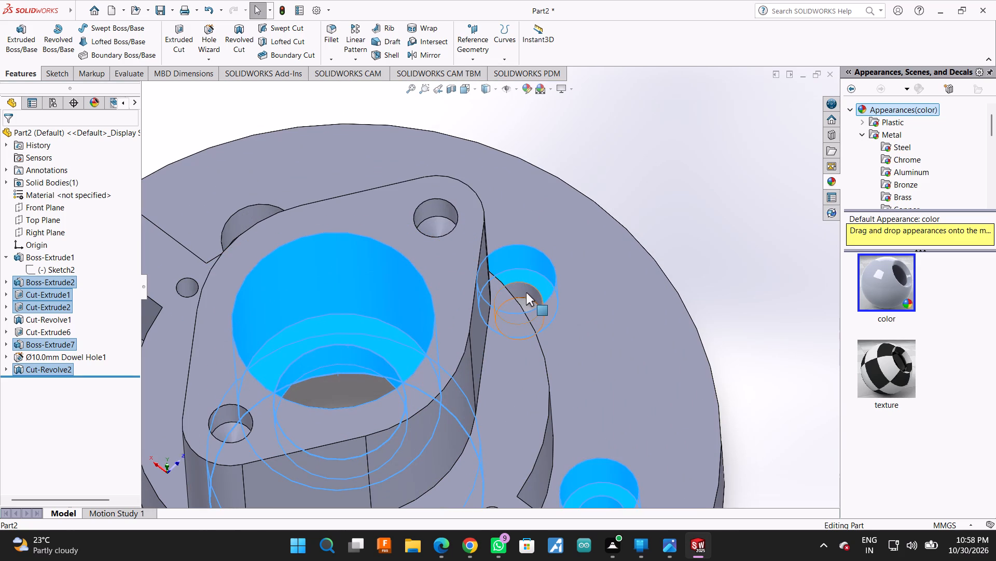
left_click(526, 292, "ctrl")
scroll(530, 291, "up", 4, "ctrl")
scroll(428, 230, "down", 4, "ctrl")
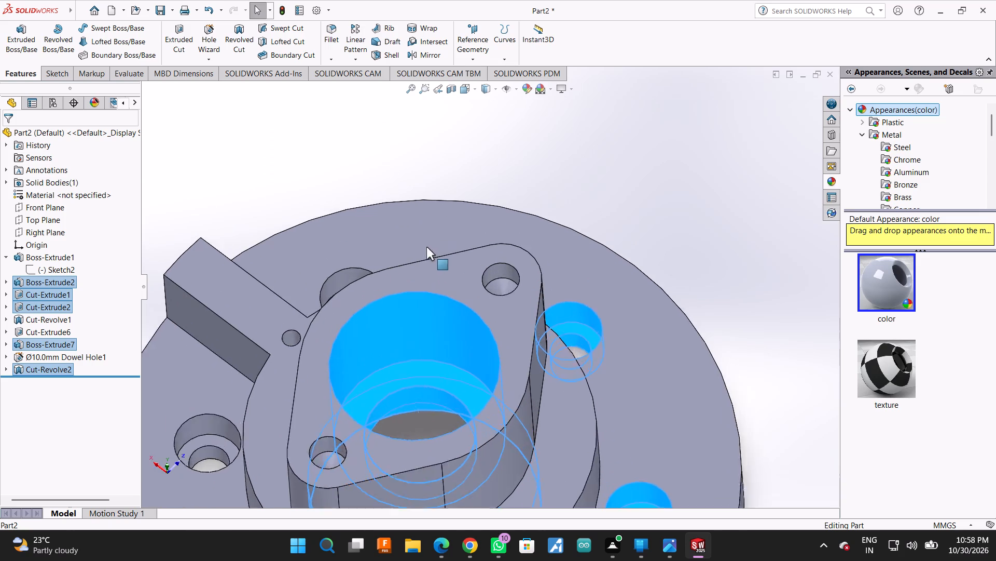
left_click(343, 290, "ctrl")
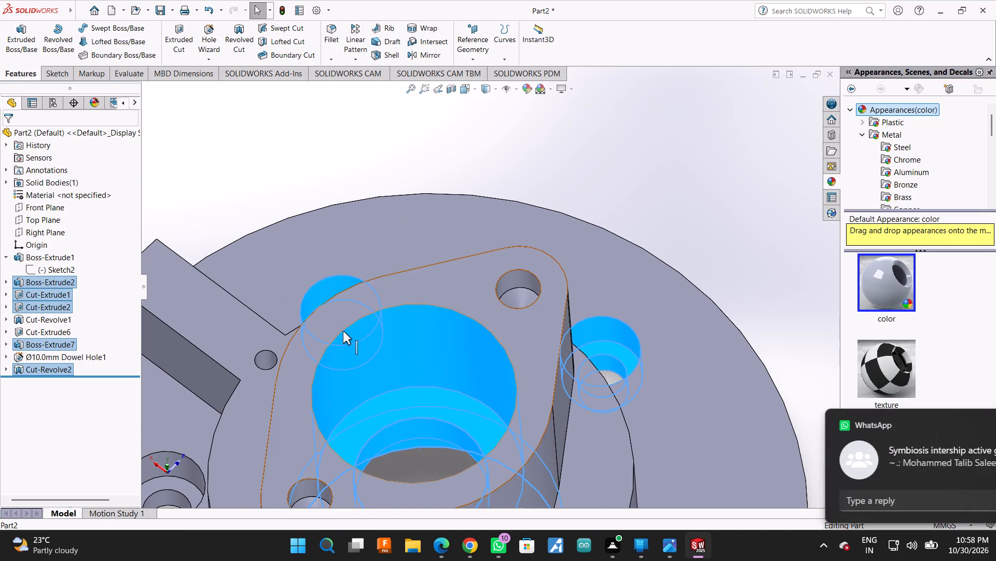
Add the inner faces of both Ø10.0 mm dowel holes on top of the hub to the selection.
left_click(515, 298, "ctrl")
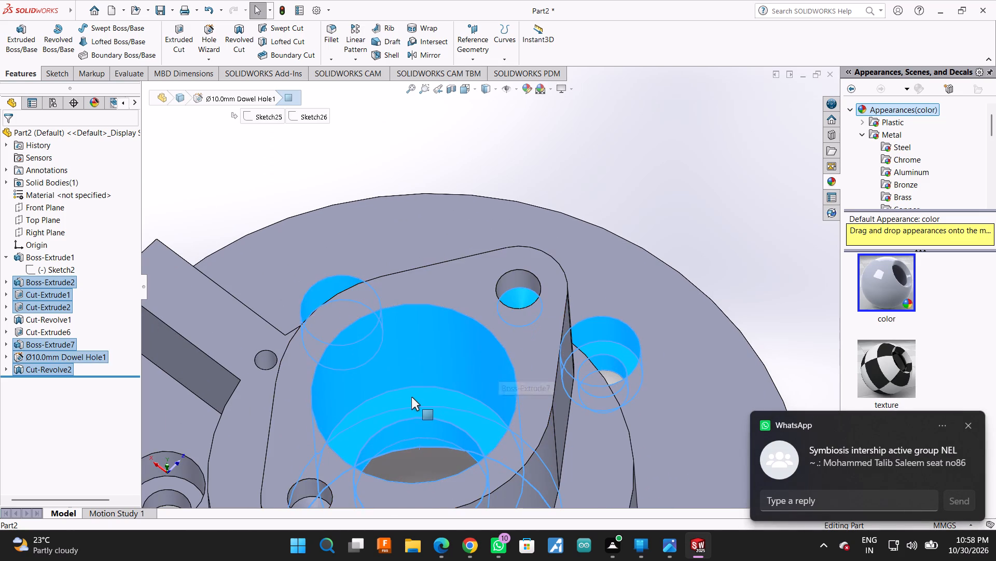
scroll(411, 397, "up", 4, "ctrl")
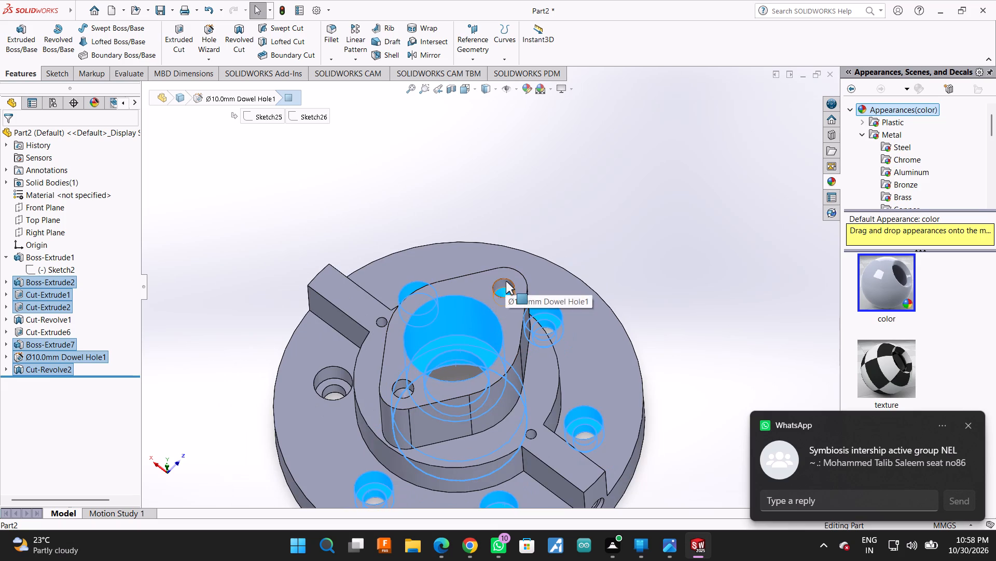
left_click(505, 283, "ctrl")
left_click(404, 394, "ctrl")
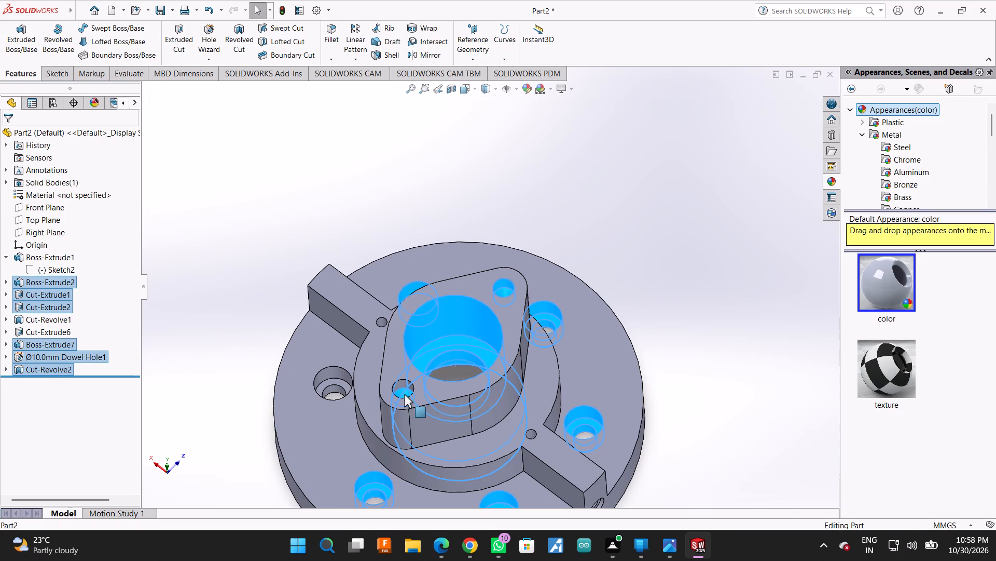
left_click(405, 386, "ctrl")
Add the ledge, through-hole and wall faces of the last unselected counterbored flange hole, and check the selected faces.
scroll(365, 425, "down", 3, "ctrl")
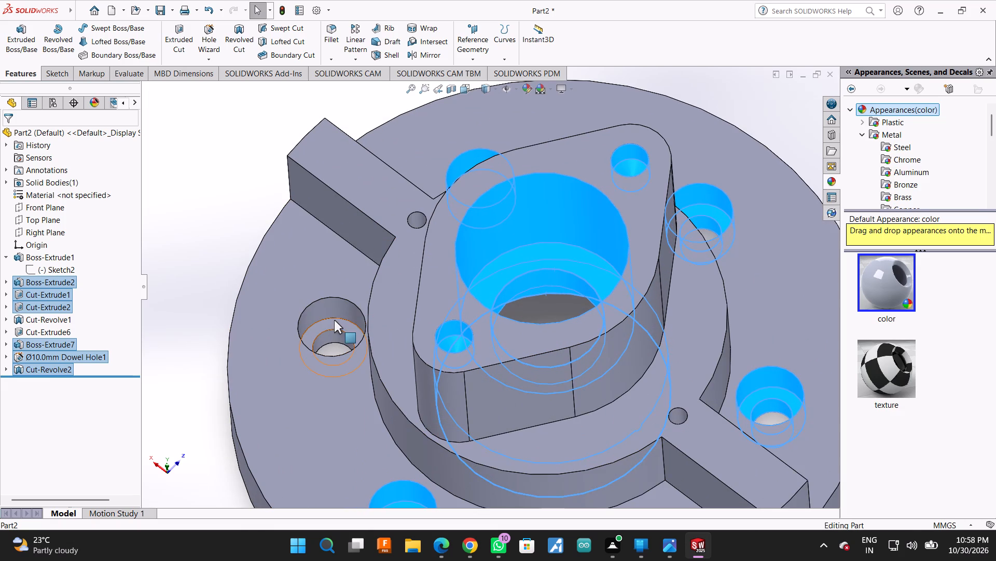
left_click(334, 320, "ctrl")
left_click(334, 330, "ctrl")
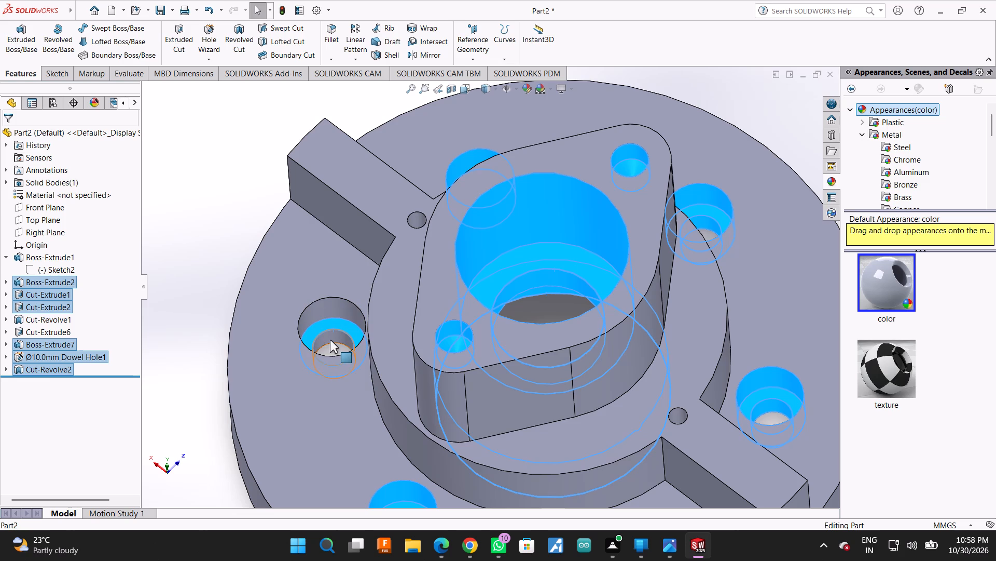
left_click(330, 340, "ctrl")
left_click(335, 308, "ctrl")
scroll(335, 312, "up", 4, "ctrl")
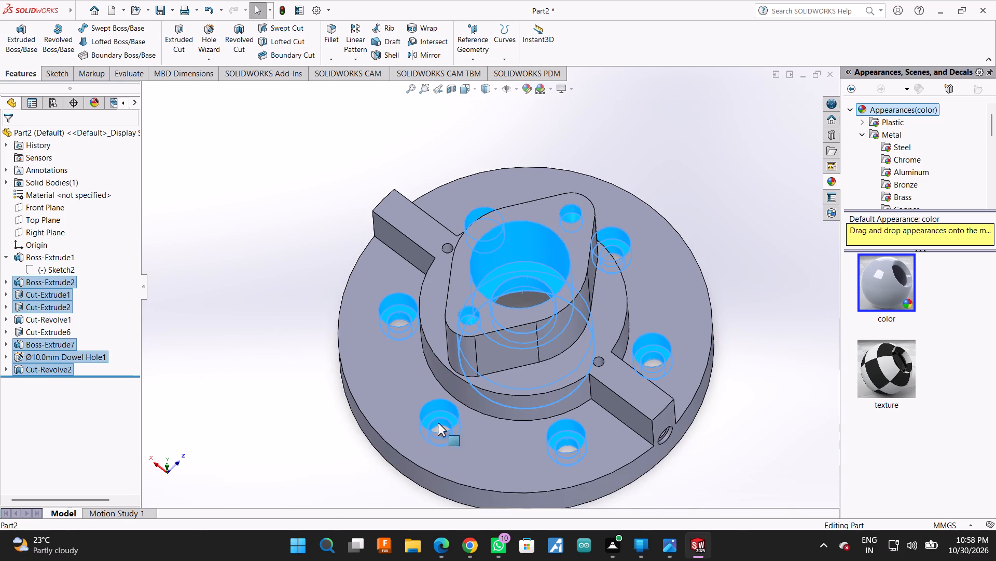
scroll(458, 417, "down", 8, "ctrl")
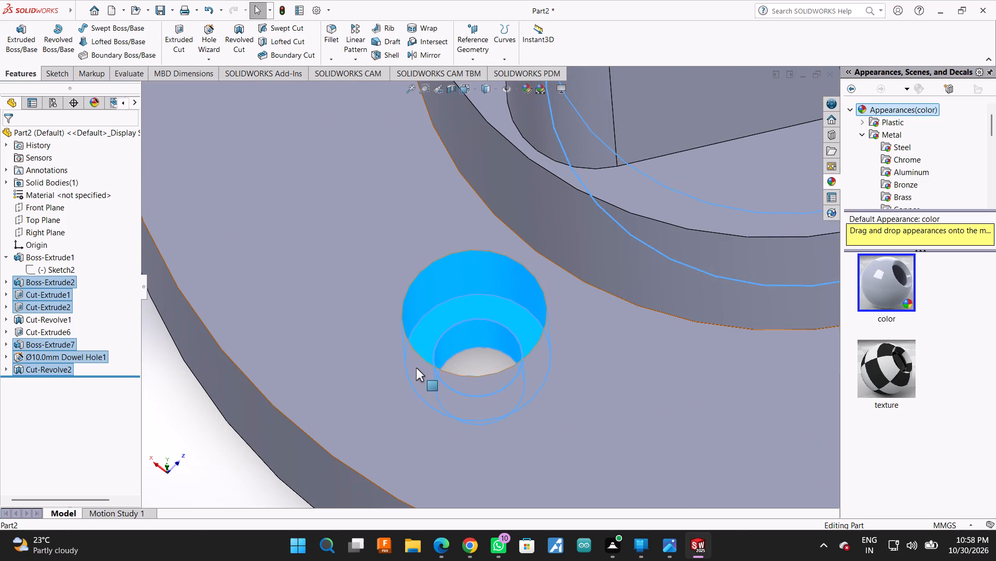
scroll(461, 398, "up", 8, "ctrl")
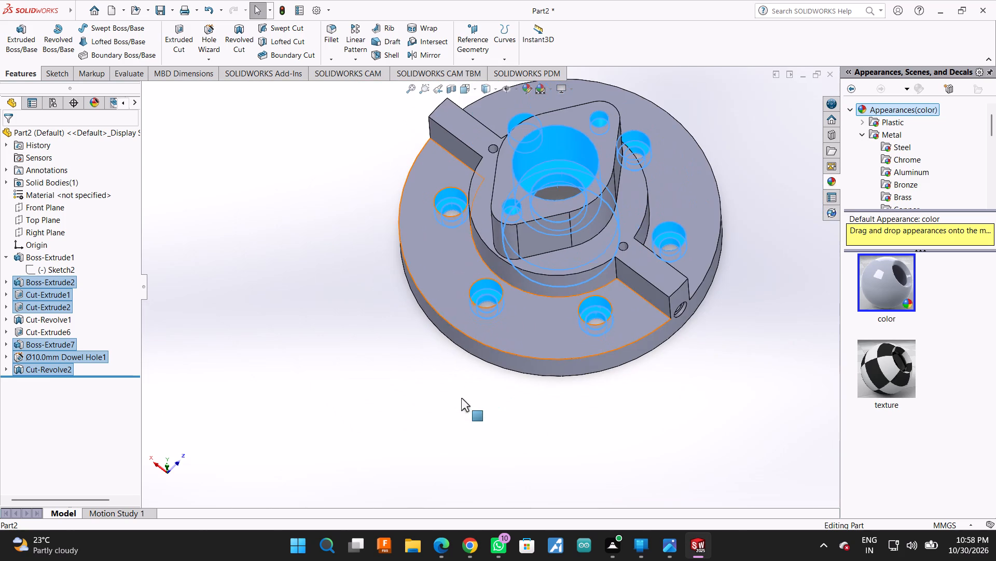
Add the inner faces of the hole in the front rib's end to the selection and apply polished steel to all selected faces.
scroll(662, 351, "up", 1, "ctrl")
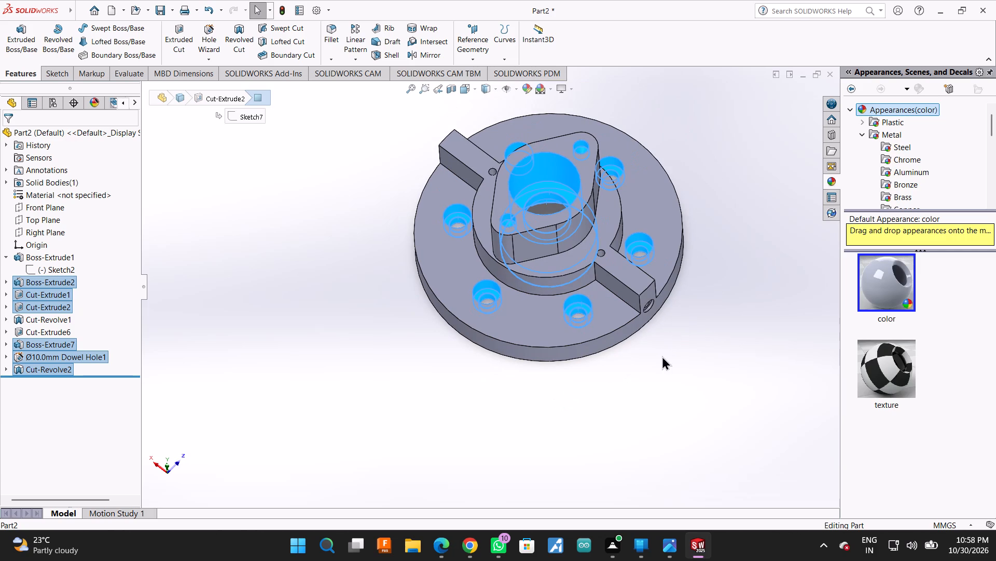
scroll(656, 319, "down", 4, "ctrl")
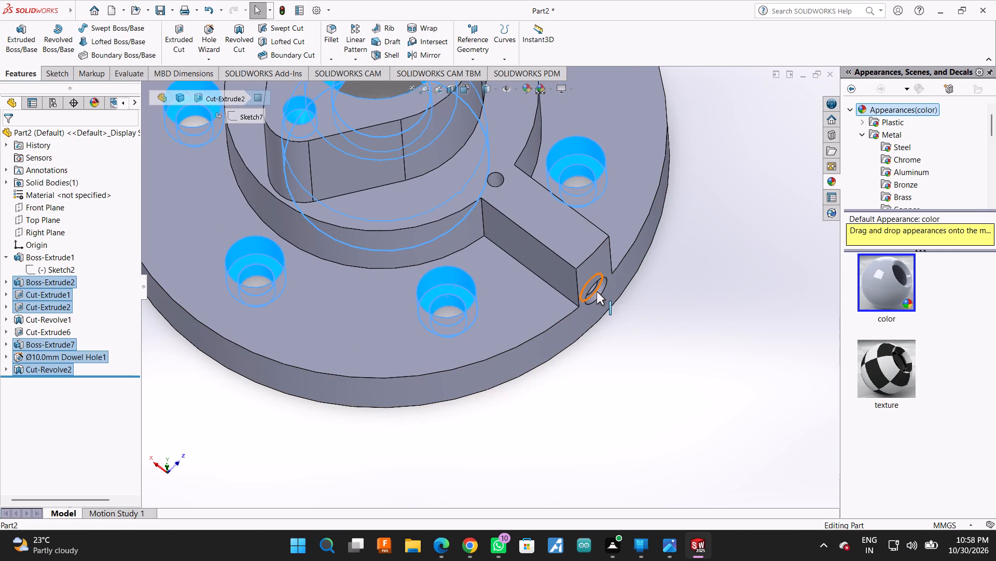
left_click(598, 294, "ctrl")
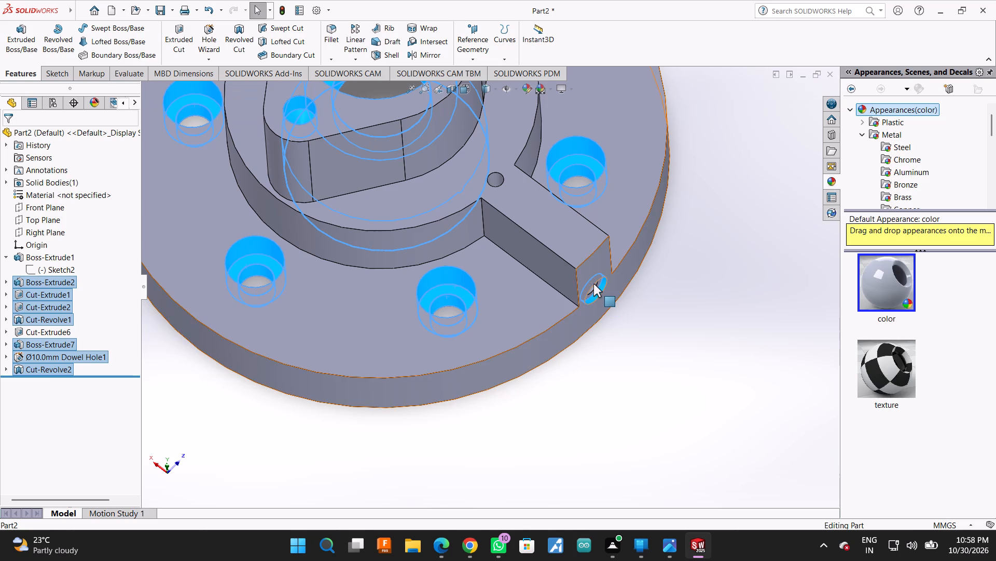
left_click(593, 286, "ctrl")
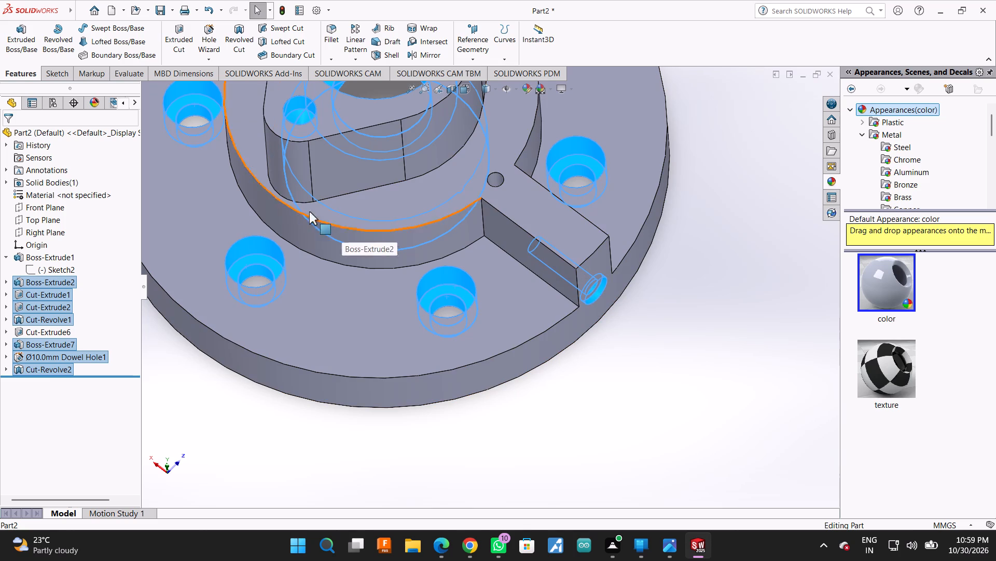
left_click(883, 145)
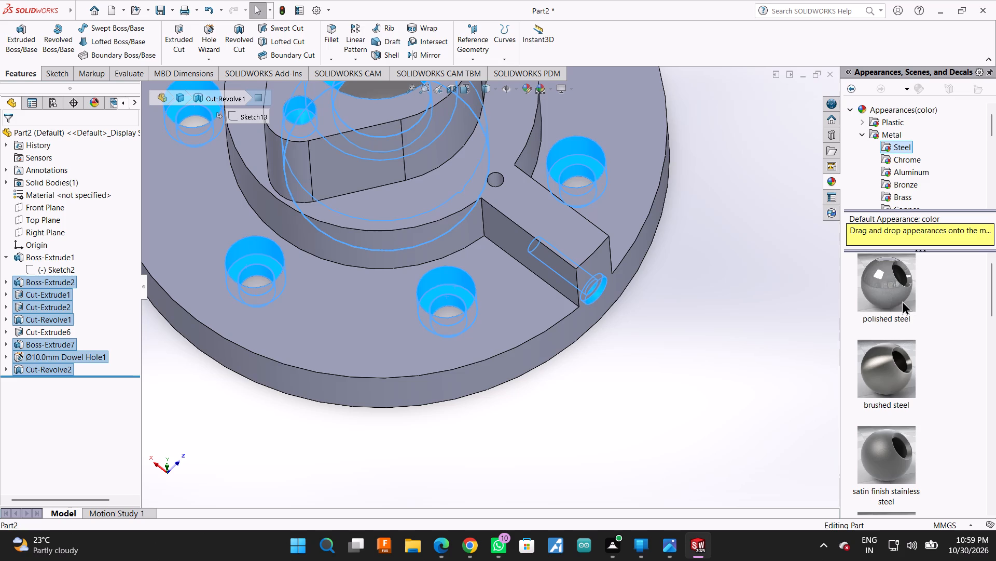
double_click(902, 300)
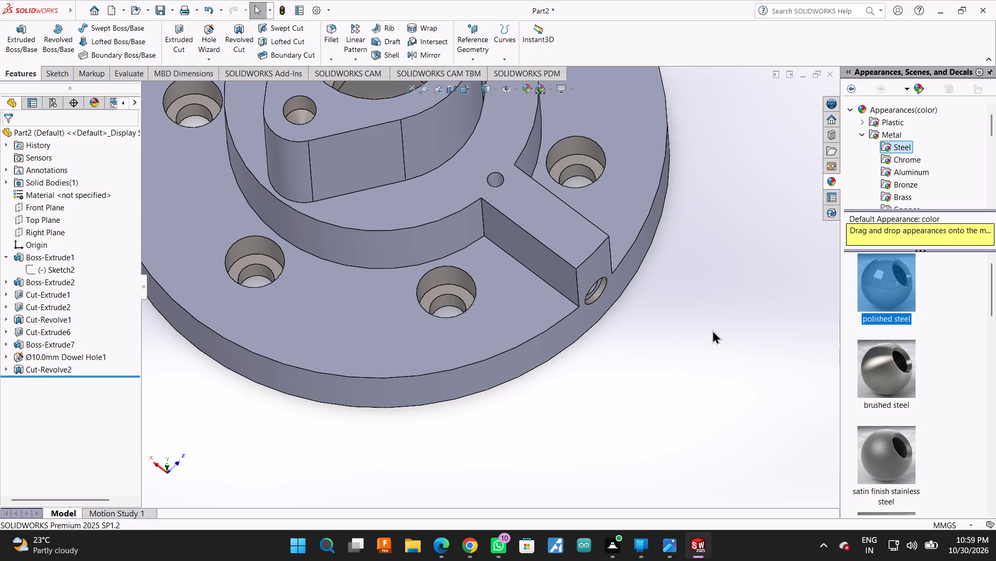
Apply polished steel to the conical face and adjoining flat ledge inside the central bore, reached from the flange's underside.
scroll(640, 297, "down", 1)
scroll(640, 297, "up", 4)
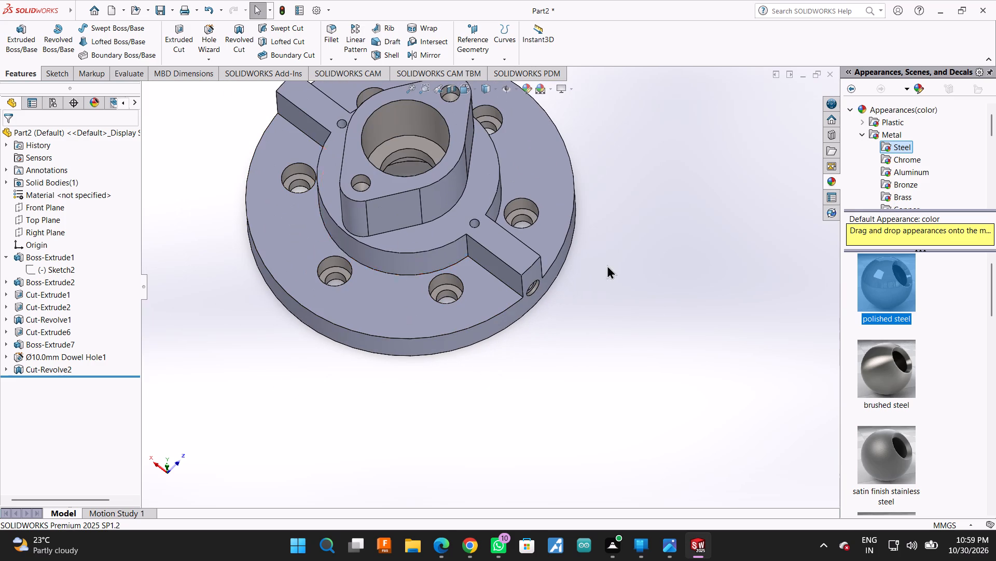
right_click(667, 254)
left_click(696, 301)
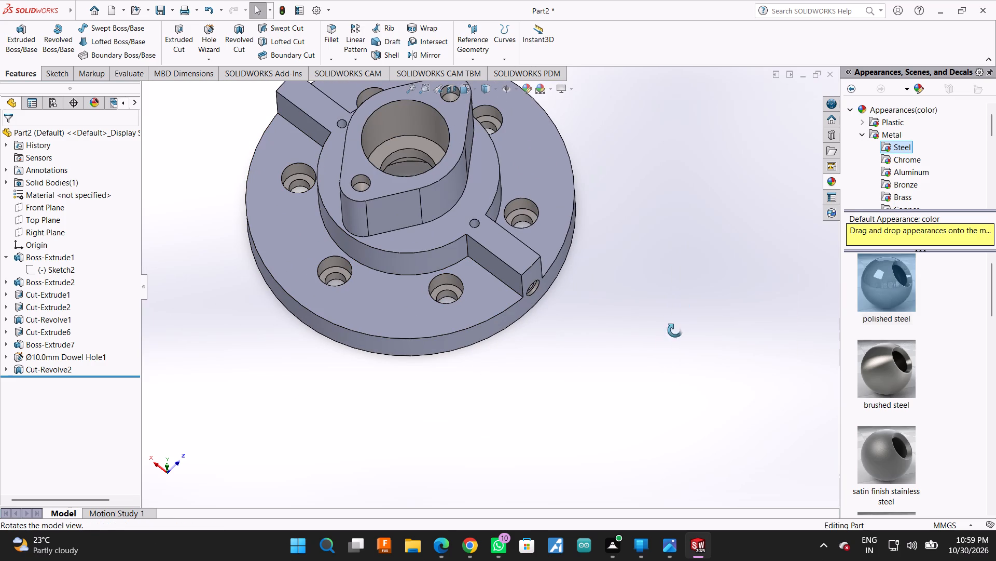
left_click_drag(667, 340, 644, 99)
left_click_drag(669, 342, 668, 321)
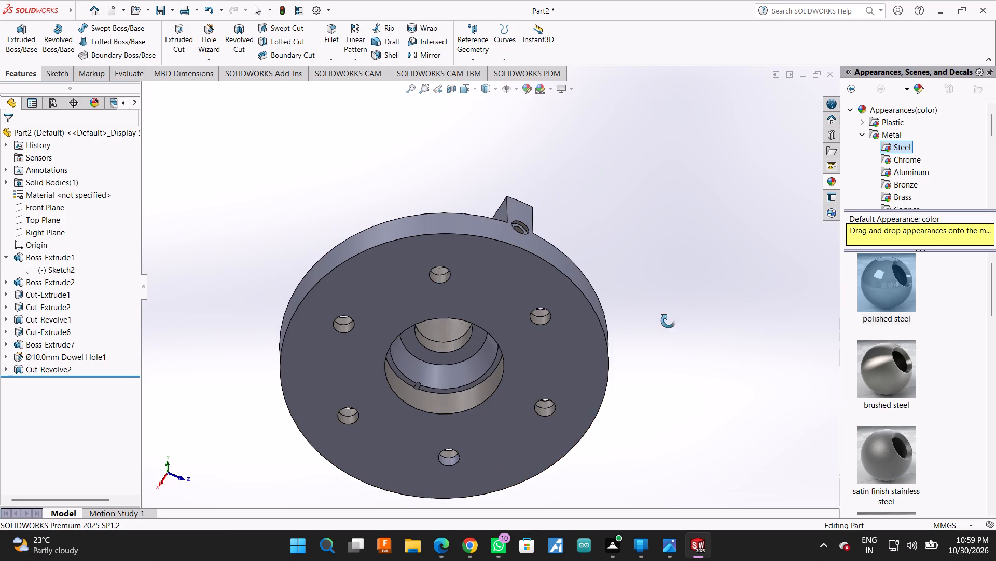
left_click_drag(668, 321, 668, 310)
key("Escape")
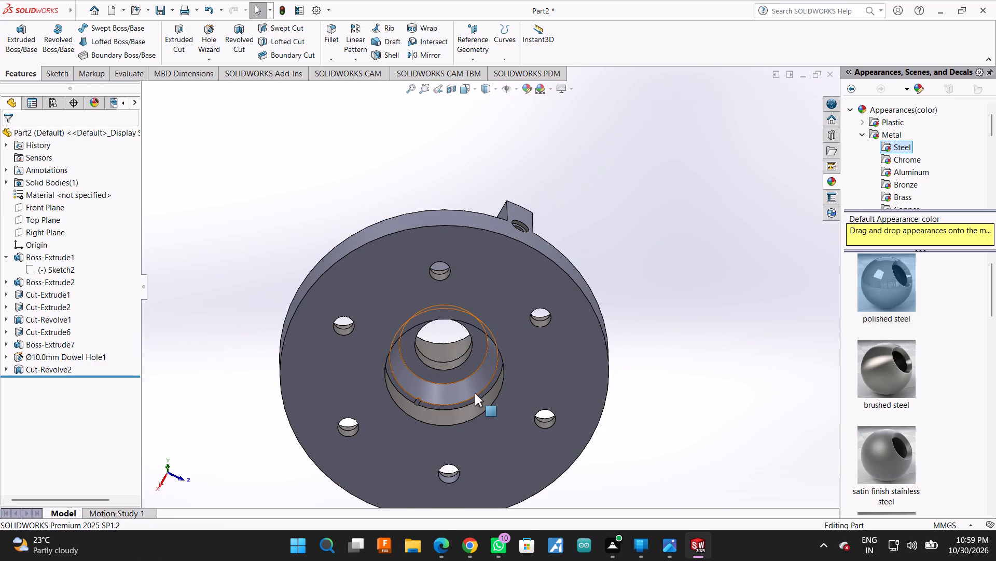
left_click(474, 393, "ctrl")
left_click(473, 360, "ctrl")
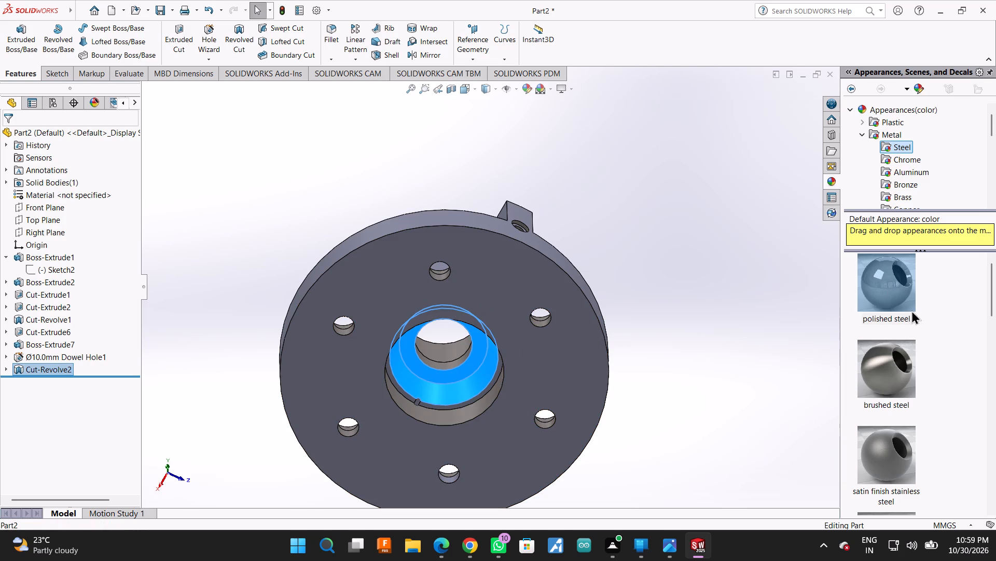
double_click(886, 283, "ctrl")
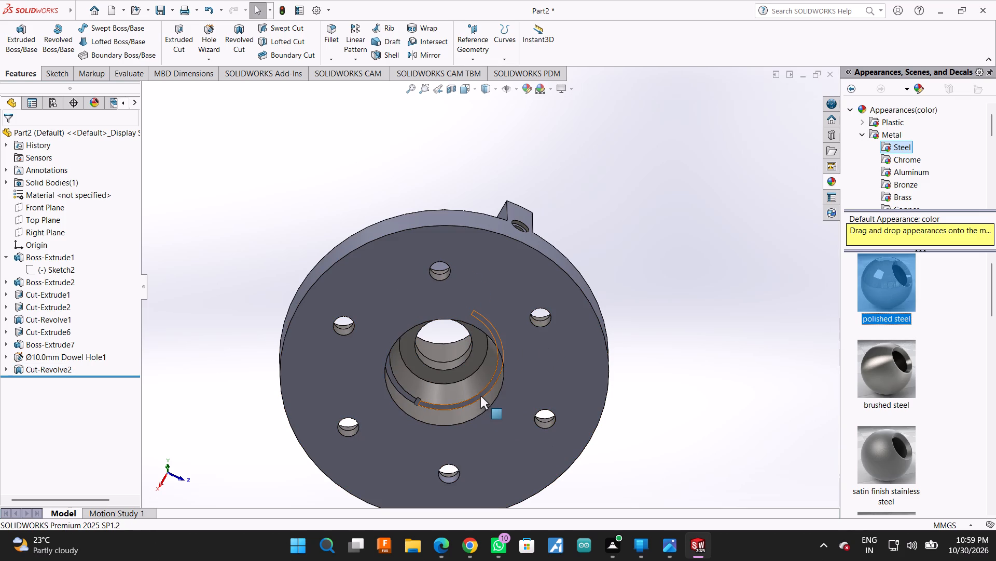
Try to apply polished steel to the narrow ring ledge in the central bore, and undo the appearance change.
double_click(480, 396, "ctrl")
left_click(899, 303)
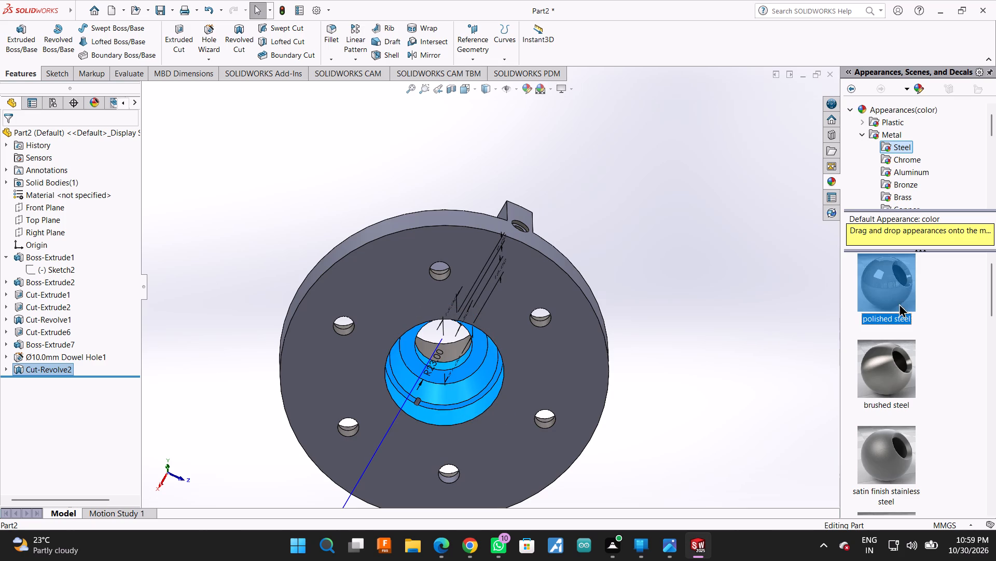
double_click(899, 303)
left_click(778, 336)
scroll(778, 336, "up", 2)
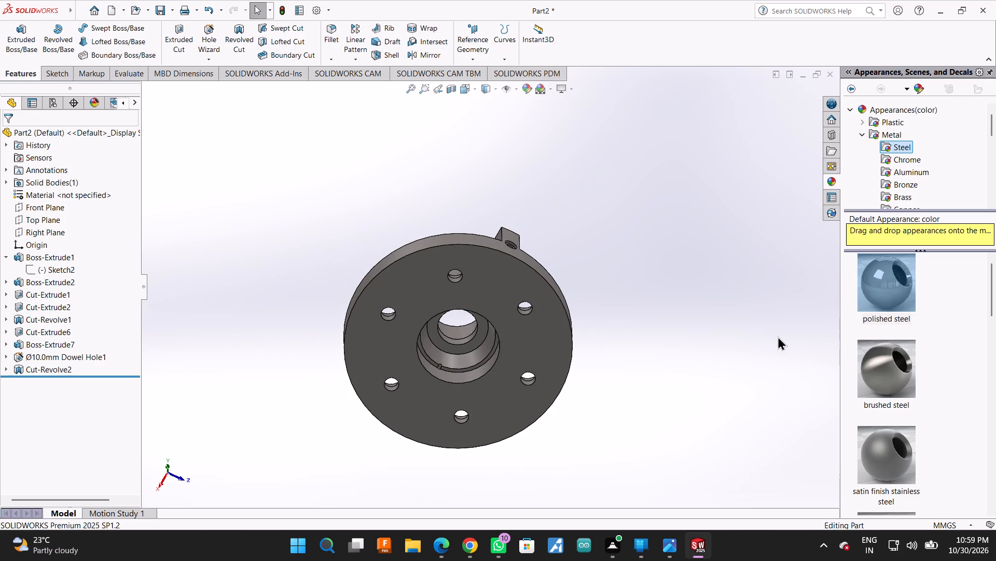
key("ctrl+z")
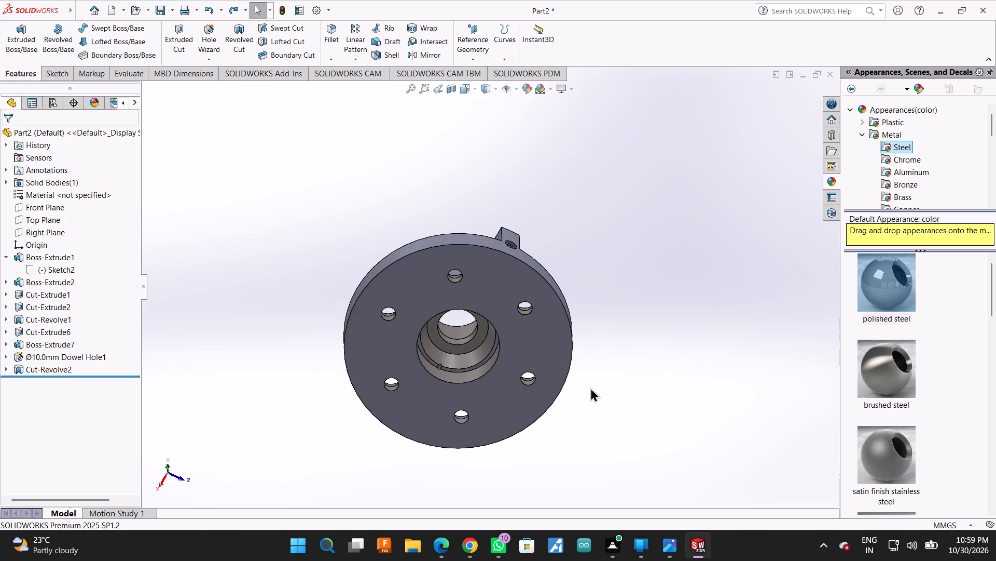
Apply polished steel to both segments of the narrow ring ledge inside the central bore.
scroll(529, 353, "down", 4)
left_click(454, 358, "ctrl")
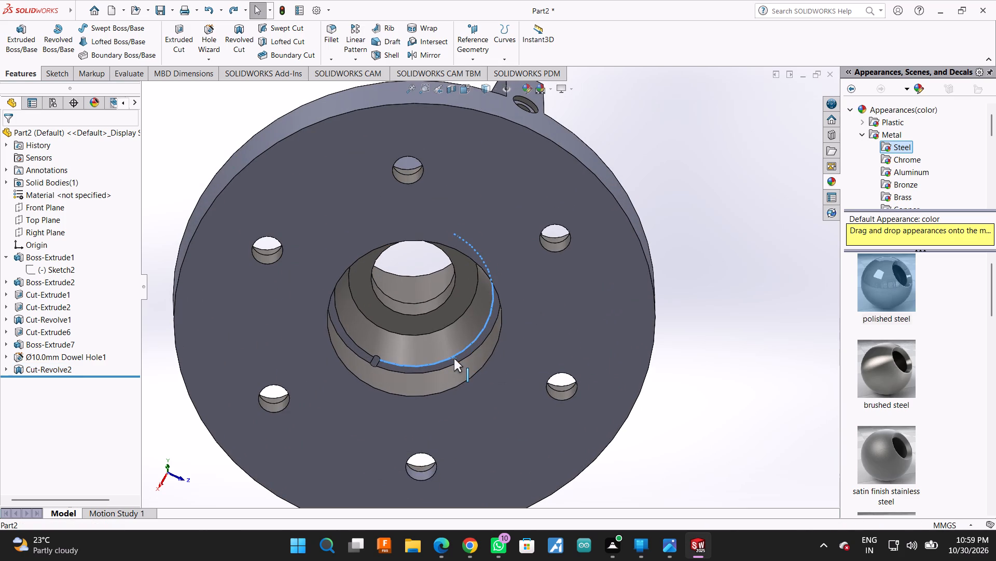
left_click(454, 362, "ctrl")
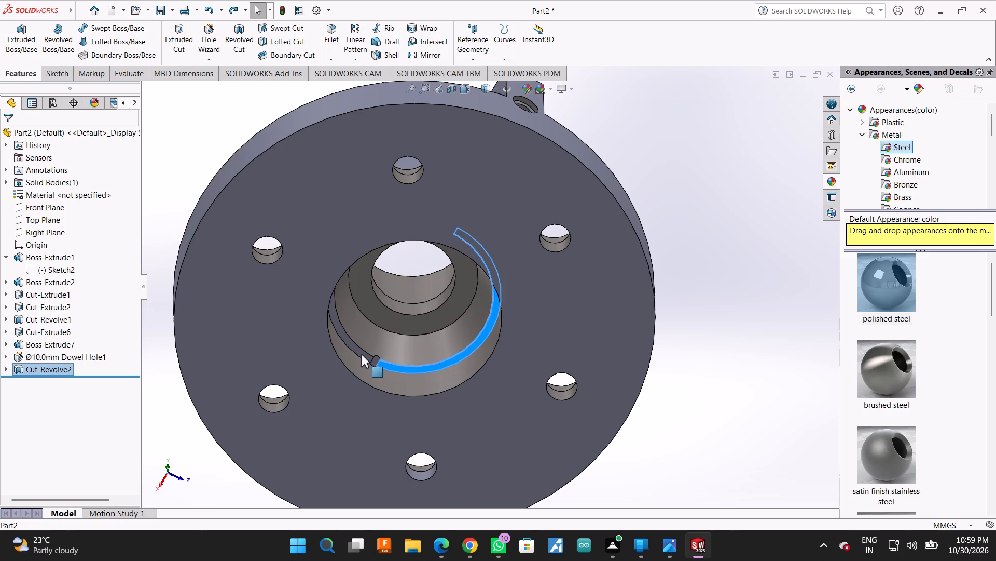
left_click(361, 354, "ctrl")
double_click(894, 305)
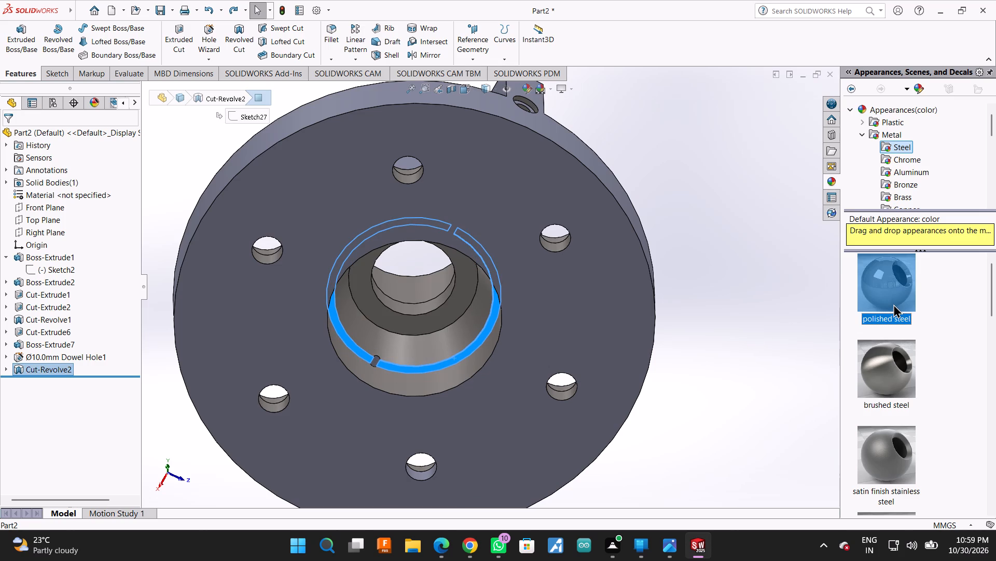
double_click(894, 293)
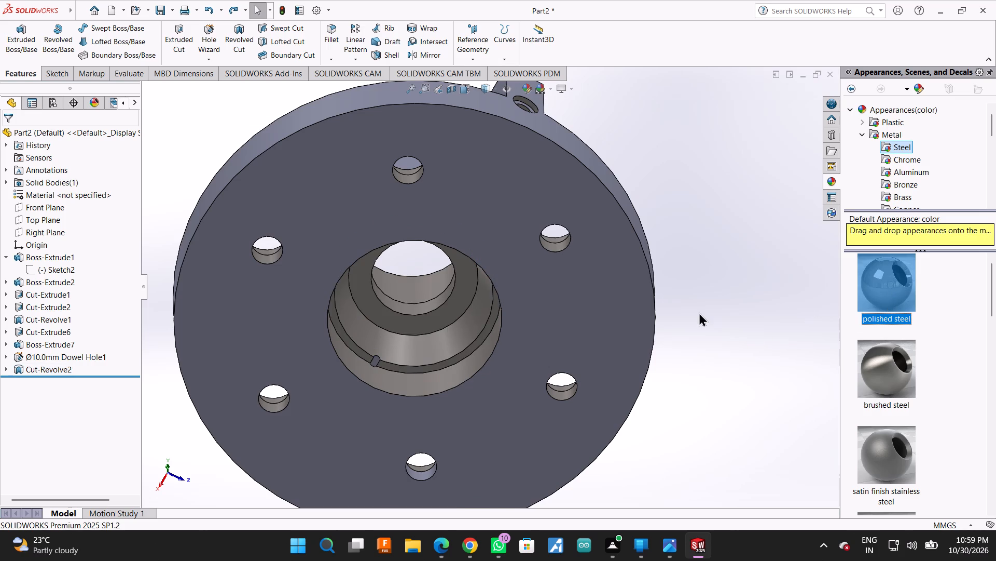
Apply polished steel to the visible face of the small 2.5 mm hole breaking through the bore's ring ledge.
scroll(699, 312, "up", 1)
scroll(380, 406, "down", 2)
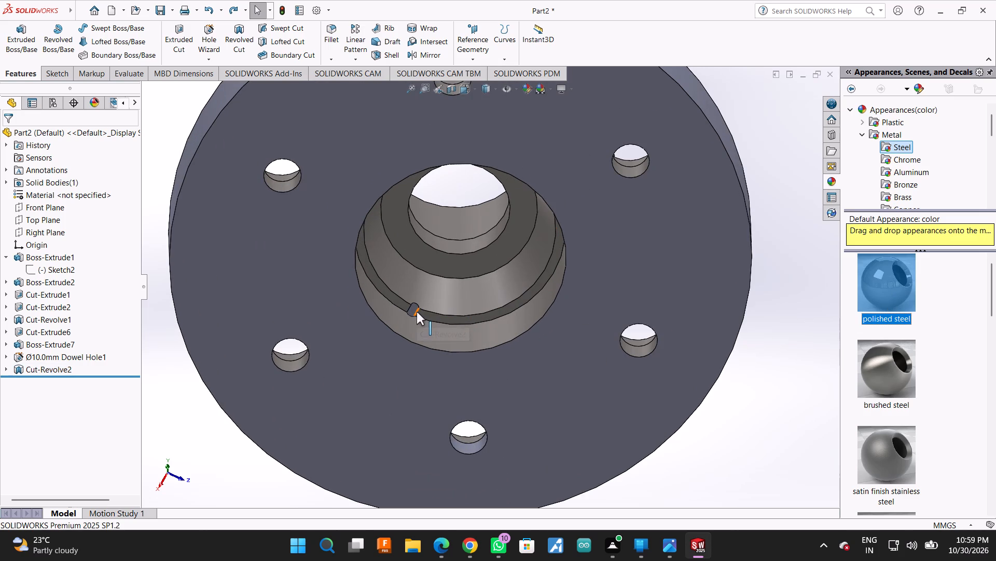
left_click(412, 311, "ctrl")
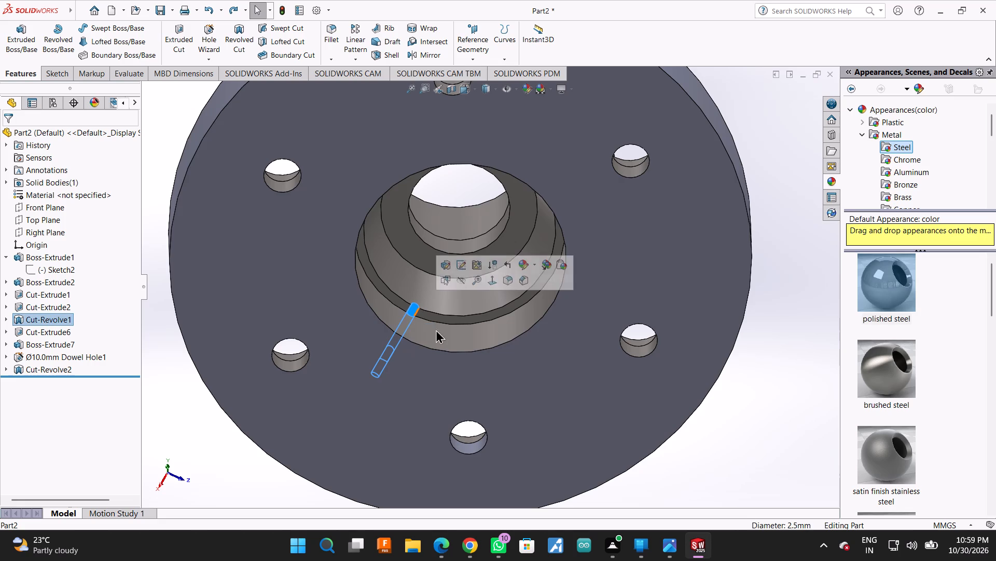
double_click(895, 290)
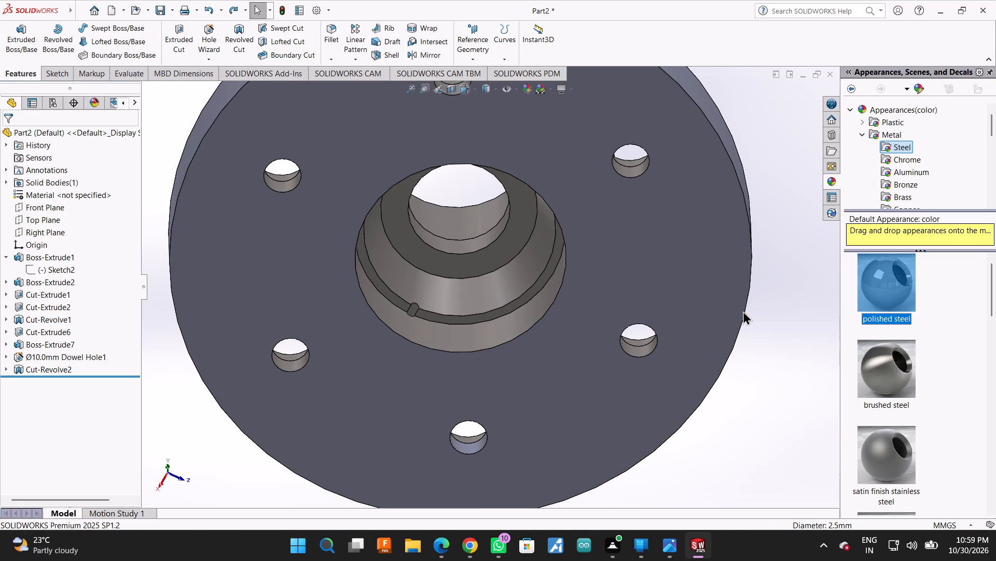
Apply polished steel to the remaining, opposite face of the small 2.5 mm hole at the bore's ring ledge.
scroll(586, 327, "up", 1)
scroll(471, 399, "up", 2)
right_click(666, 432)
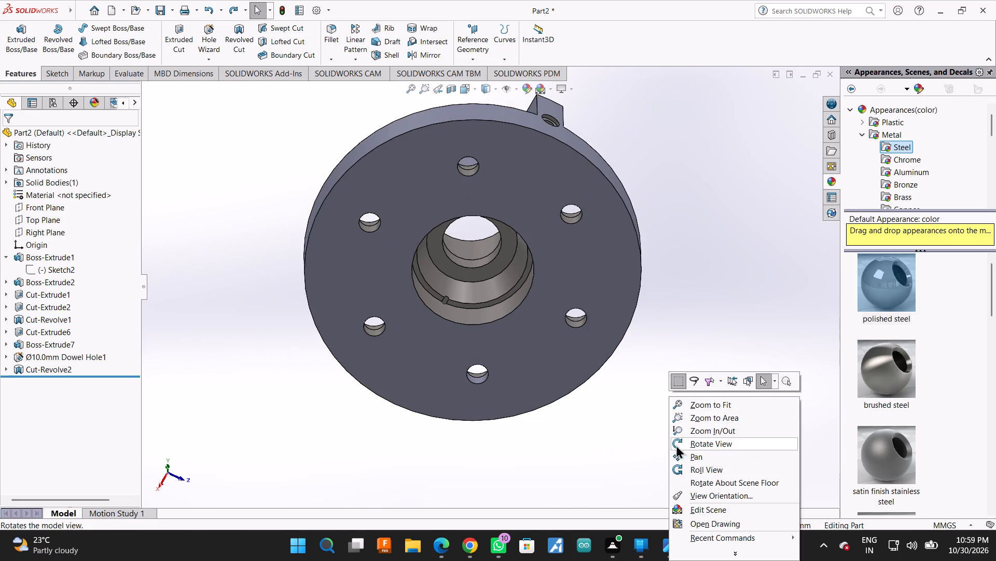
left_click(676, 445)
left_click_drag(675, 387, 688, 311)
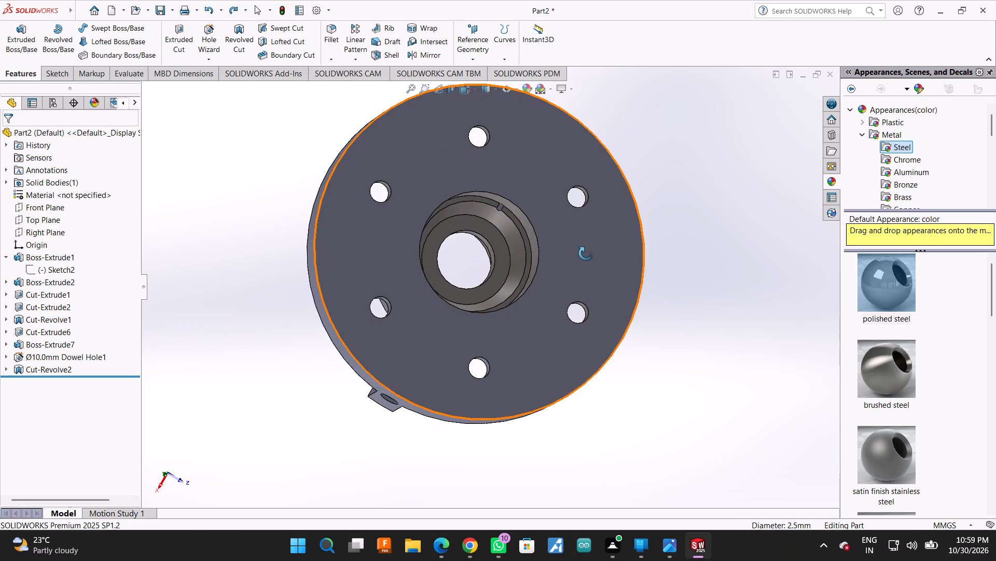
scroll(590, 255, "down", 2)
scroll(521, 228, "down", 3)
key("Escape")
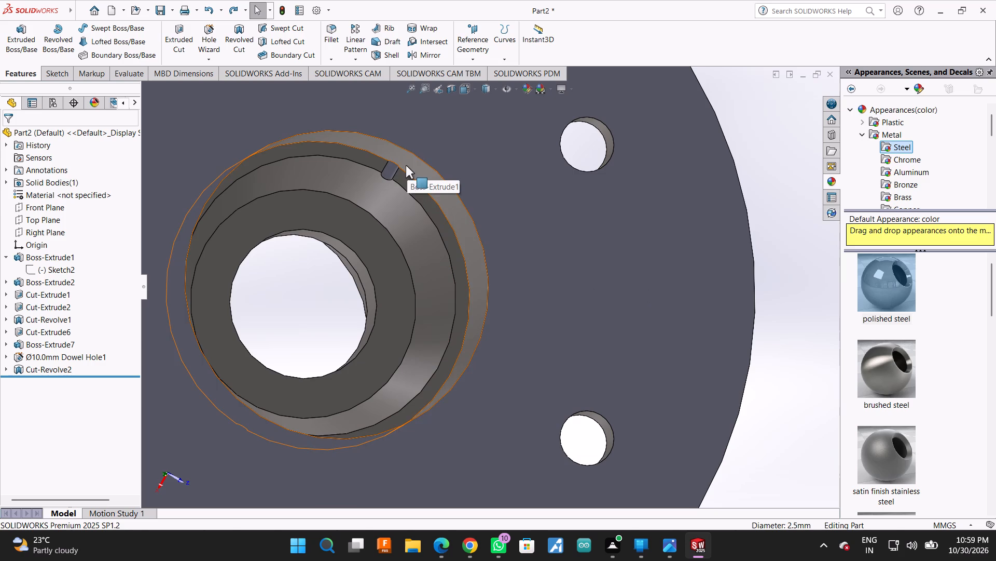
double_click(392, 171, "ctrl")
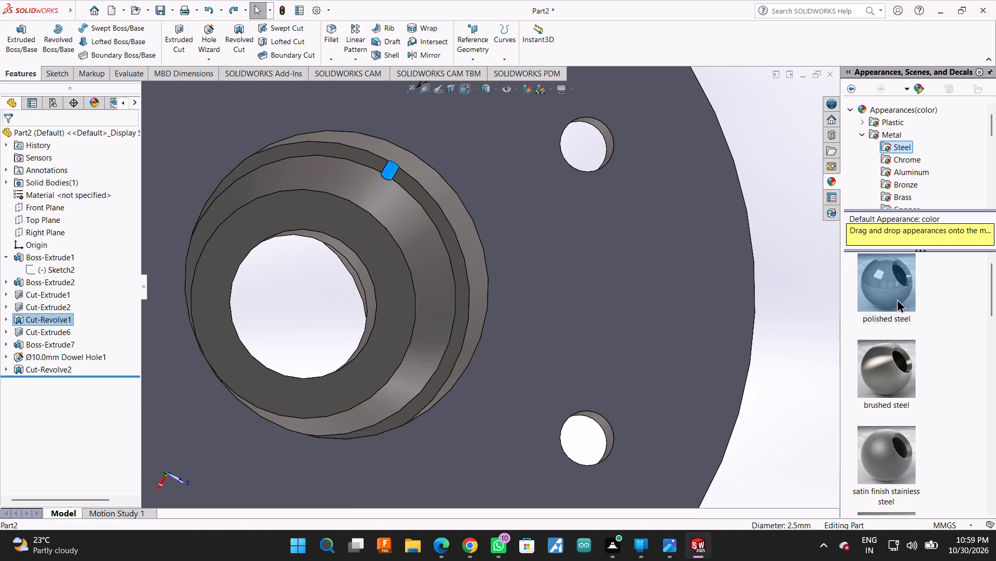
left_click(808, 188, "ctrl")
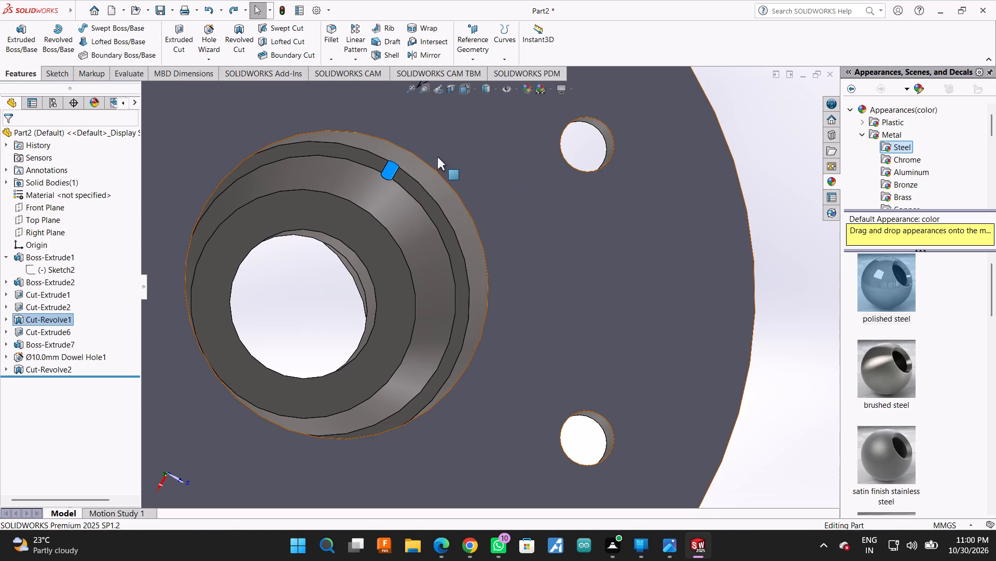
left_click(392, 167)
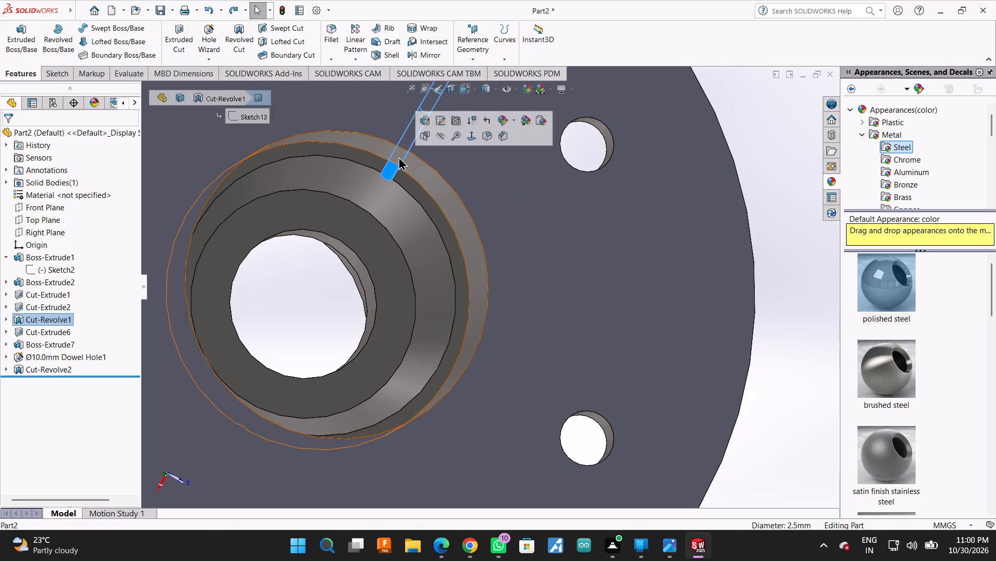
double_click(881, 284)
Apply polished steel to the counterbore ledge of the front bolt hole nearest the front rib, on the flange's hub side.
scroll(741, 309, "up", 2)
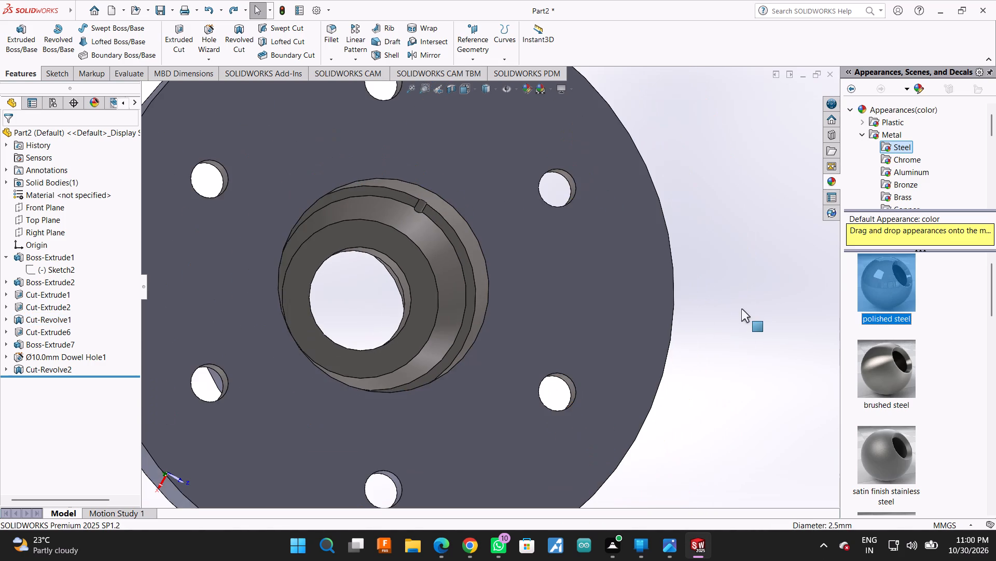
scroll(754, 255, "up", 2)
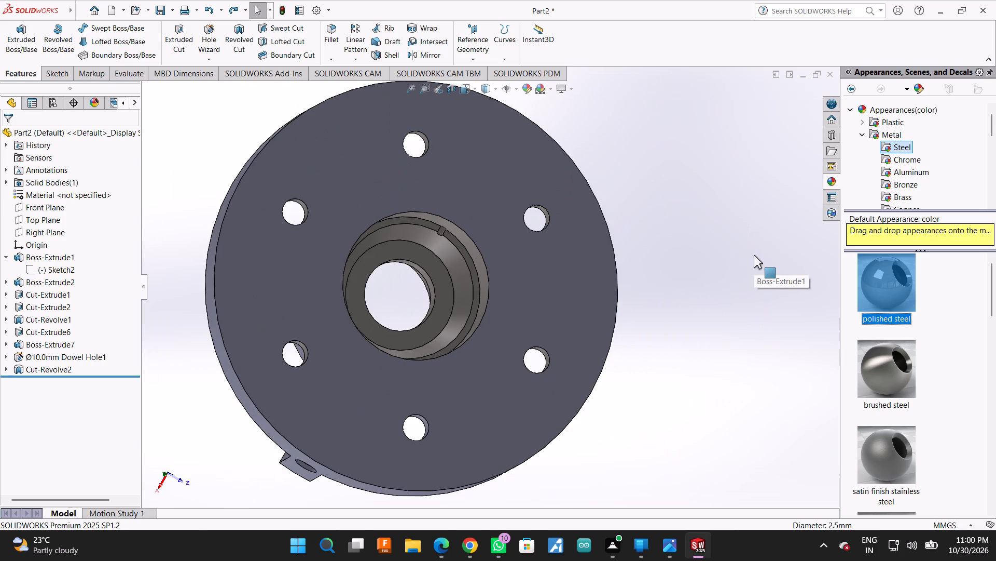
scroll(740, 298, "up", 1)
right_click(740, 298)
left_click(747, 341)
left_click_drag(702, 192, 667, 298)
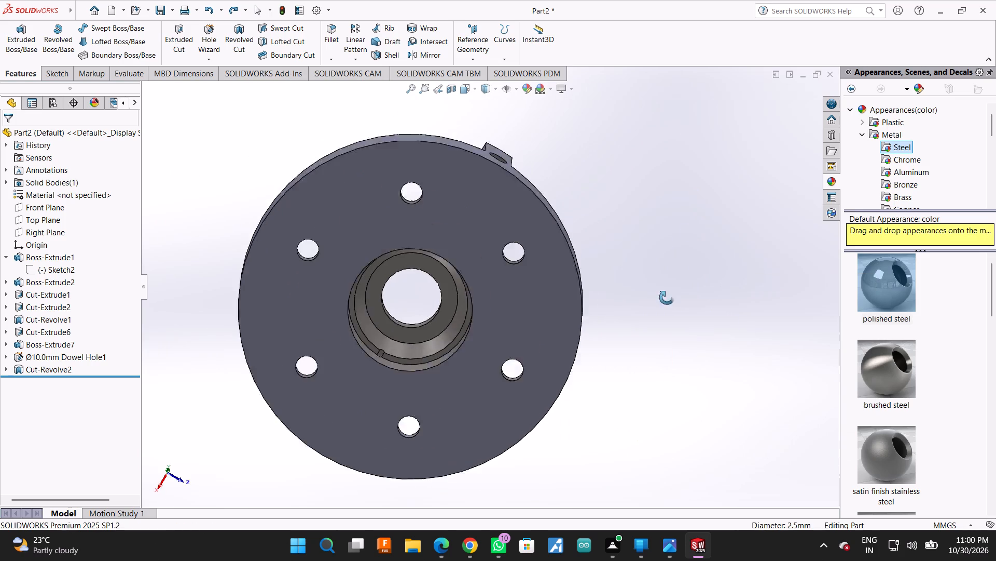
left_click_drag(667, 298, 651, 250)
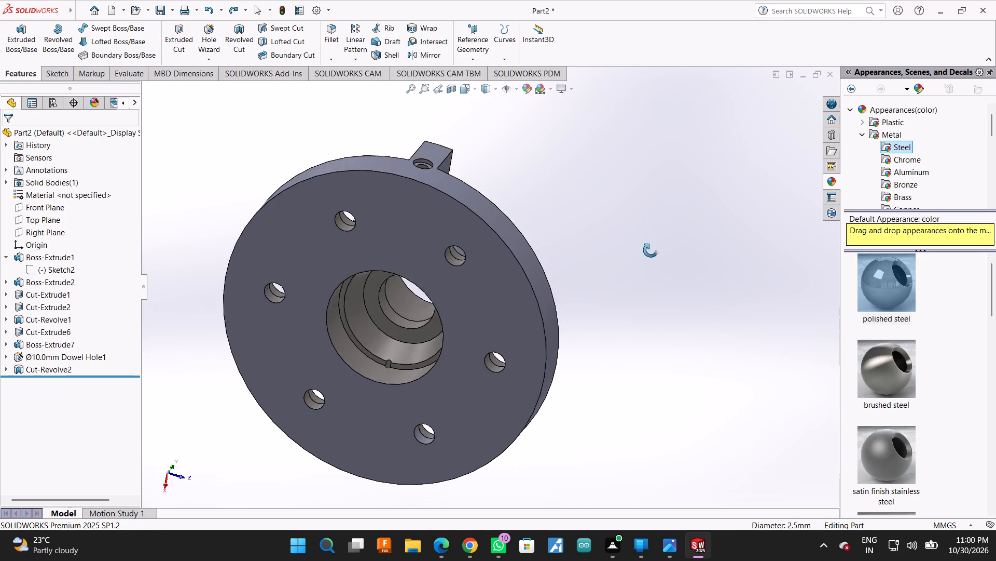
left_click_drag(651, 250, 501, 377)
key("Escape")
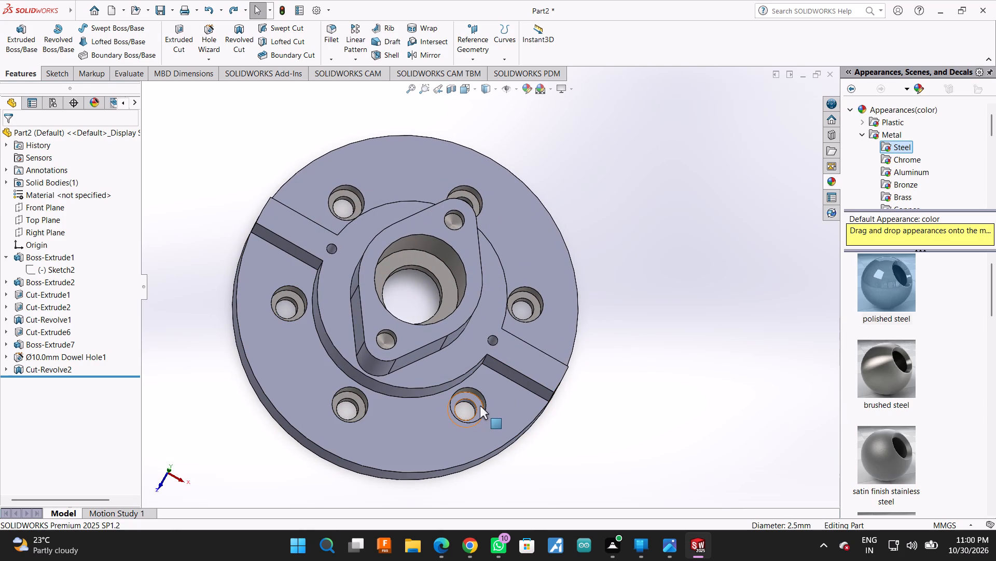
left_click(480, 406, "ctrl")
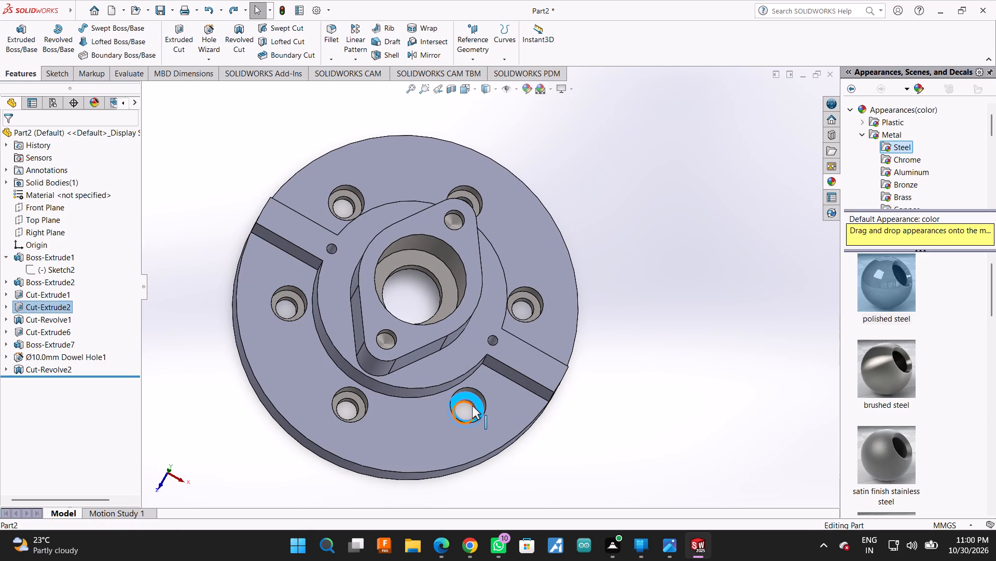
left_click(472, 406, "ctrl")
double_click(902, 284)
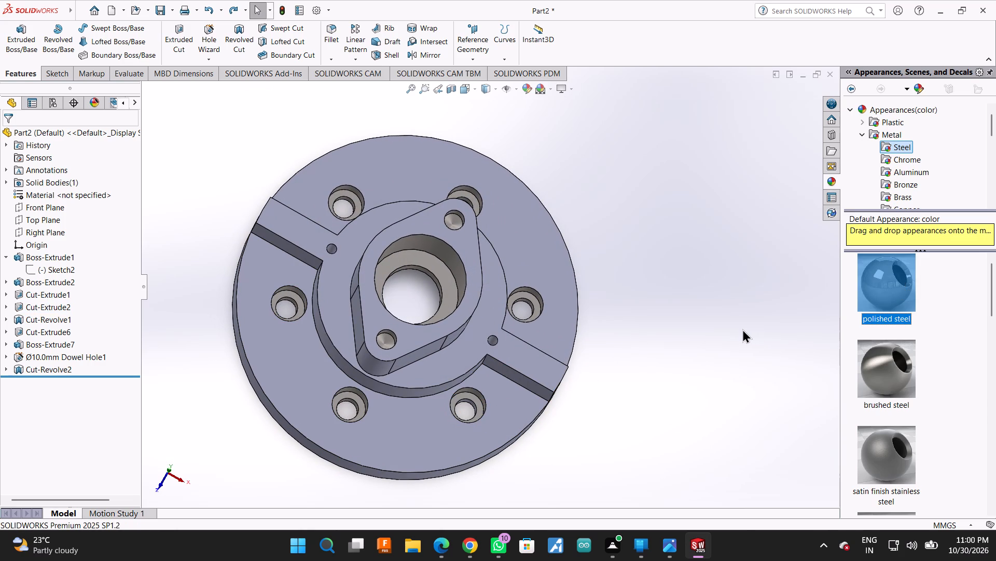
Apply polished steel to the 11 mm through-hole wall of the bolt hole beside the front rib, below its counterbore.
right_click(741, 330)
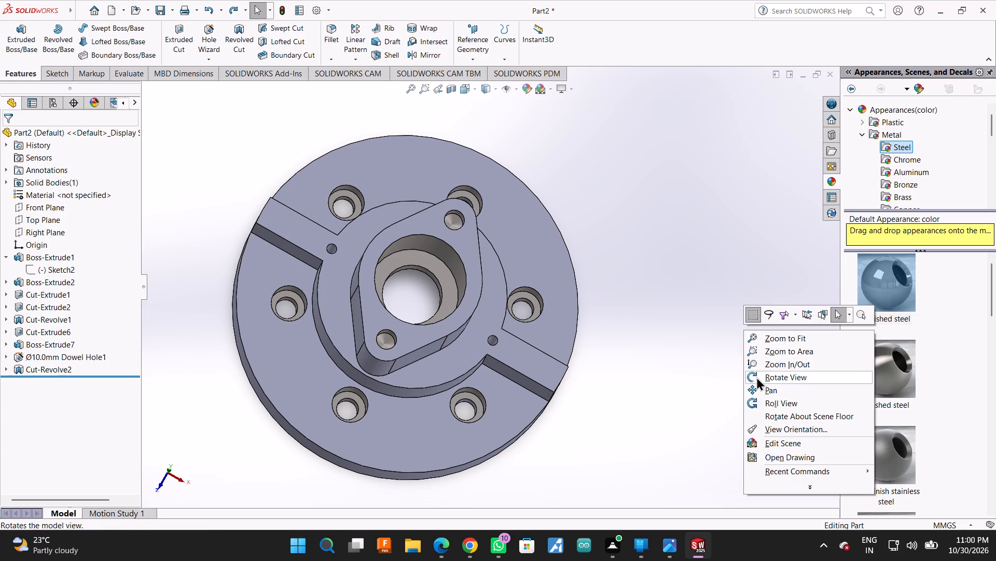
left_click(756, 377)
left_click_drag(702, 377, 665, 374)
scroll(409, 452, "down", 3)
key("Escape")
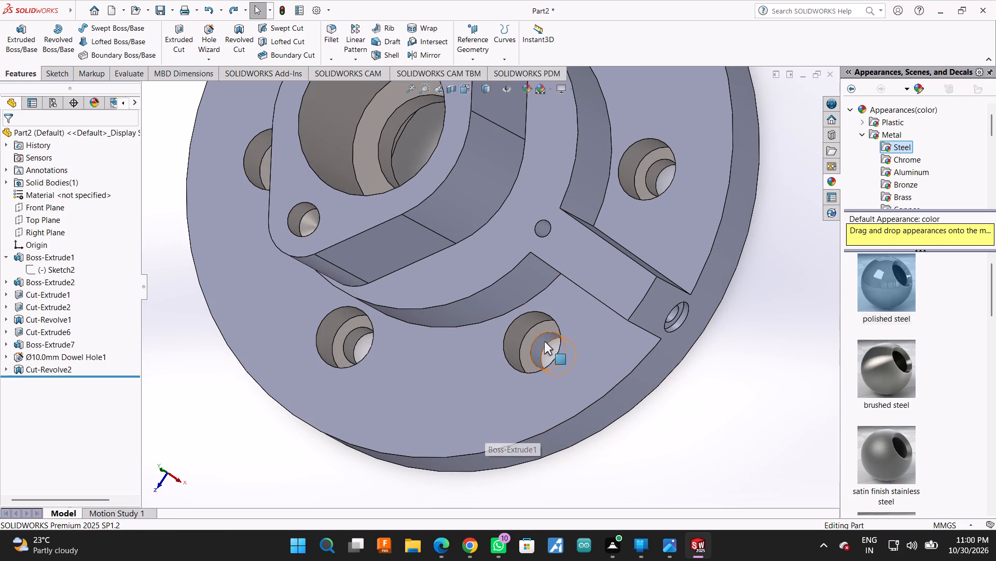
left_click(540, 346, "ctrl")
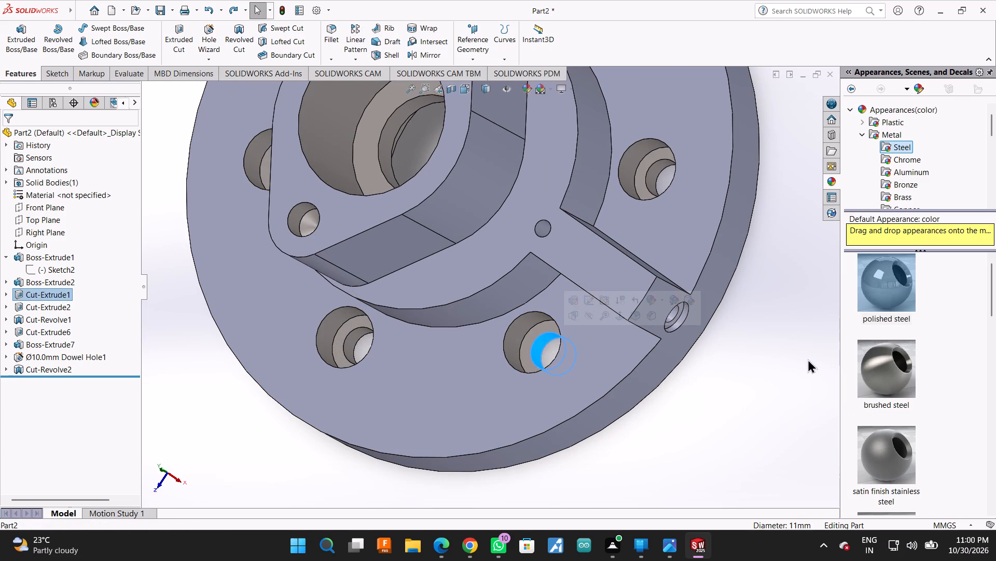
double_click(875, 283)
scroll(698, 381, "up", 1)
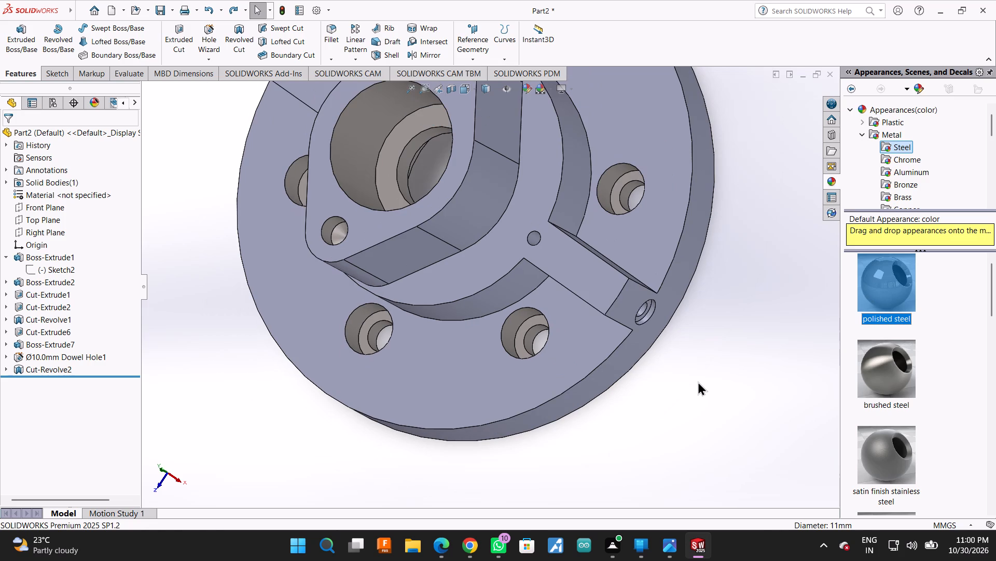
Examine the bolt holes, stepped bore and hub holes from several angles for faces still without polished steel.
right_click(700, 391)
left_click(704, 434)
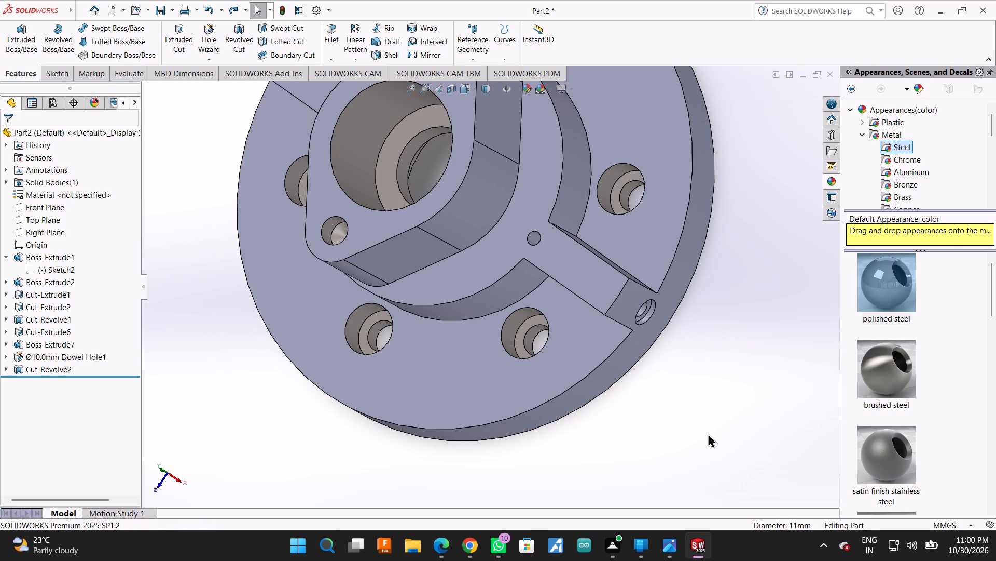
right_click(687, 413)
left_click(723, 436)
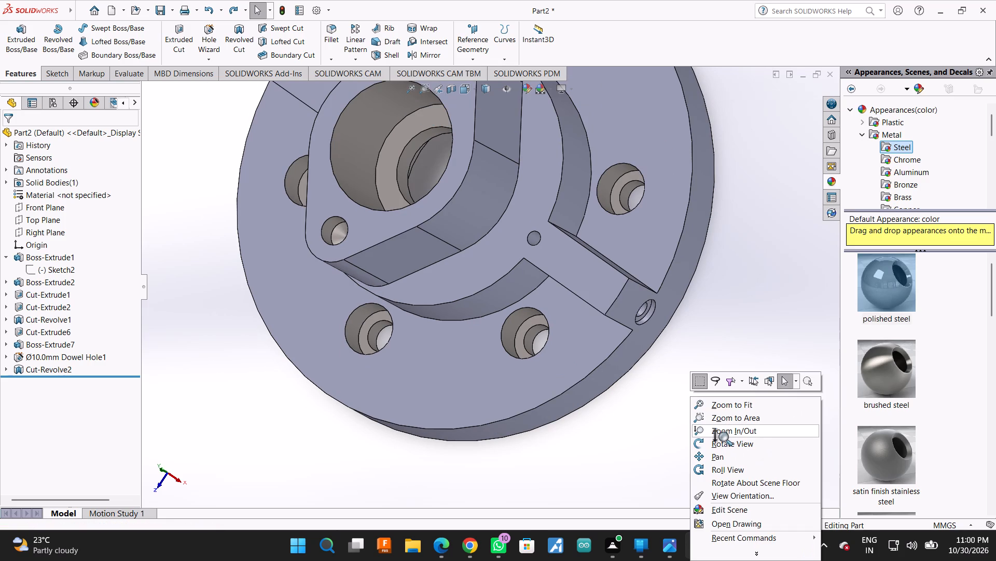
key("Escape")
right_click(686, 397)
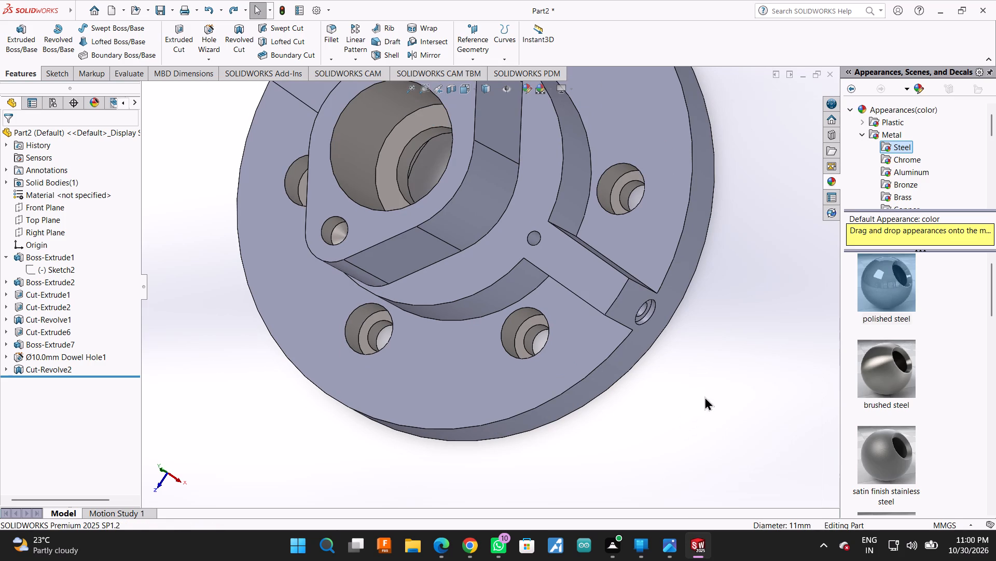
left_click(706, 447)
scroll(639, 430, "up", 2)
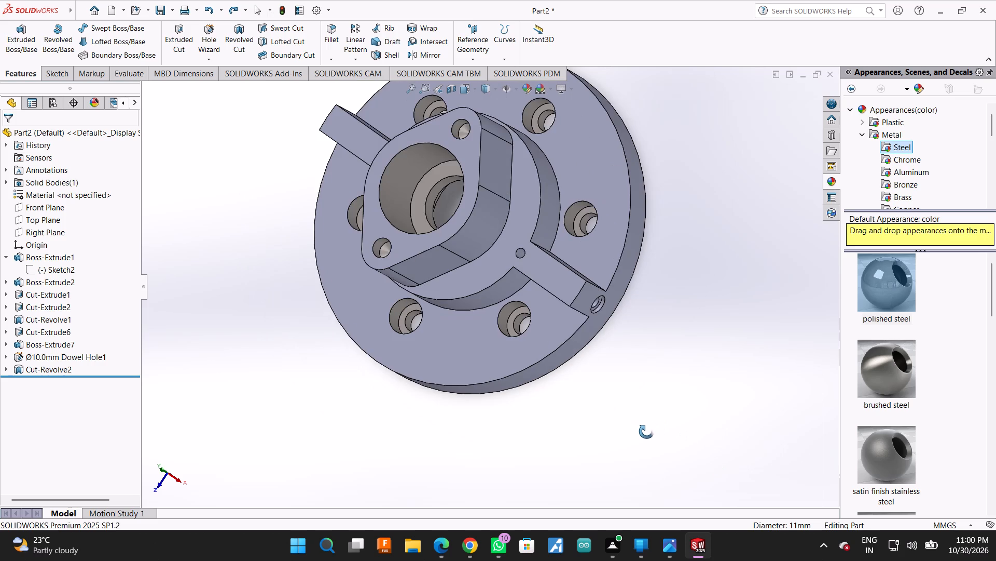
left_click_drag(635, 412, 682, 422)
scroll(660, 410, "up", 2)
scroll(695, 270, "down", 1)
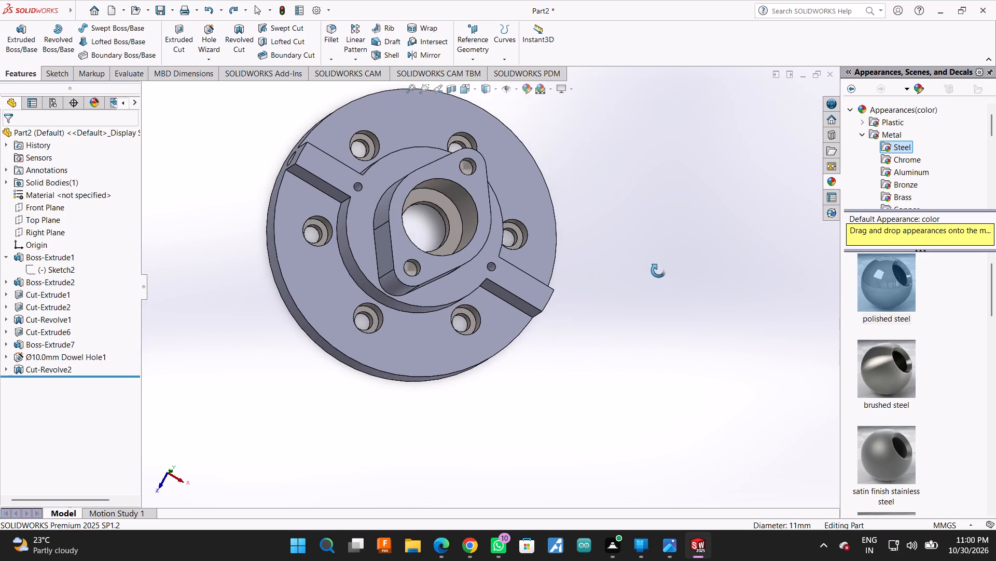
scroll(666, 282, "up", 3)
scroll(510, 224, "up", 3)
scroll(383, 223, "down", 5)
scroll(699, 335, "up", 2)
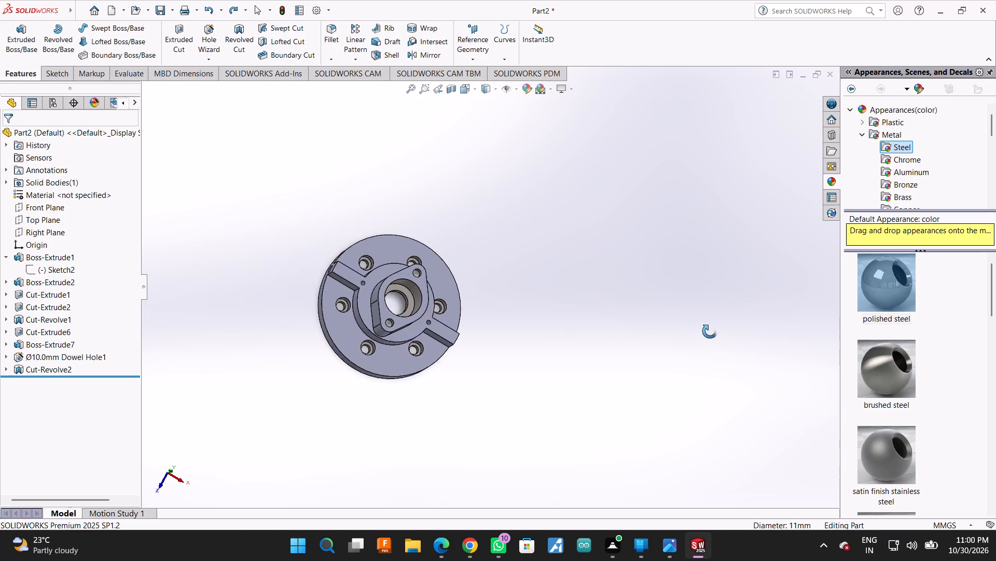
scroll(710, 331, "up", 3)
scroll(479, 314, "up", 2)
scroll(440, 301, "down", 7)
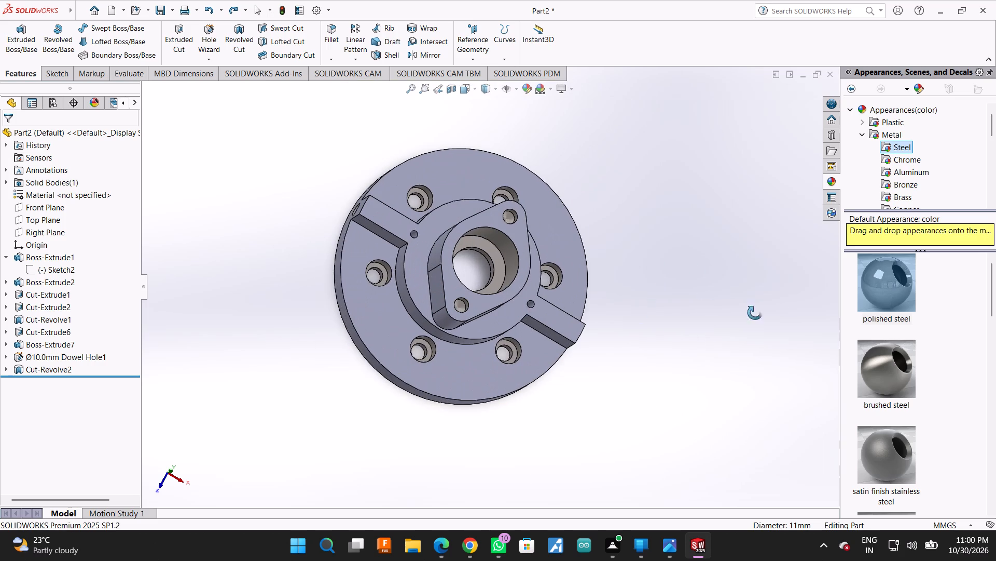
left_click_drag(754, 258, 722, 282)
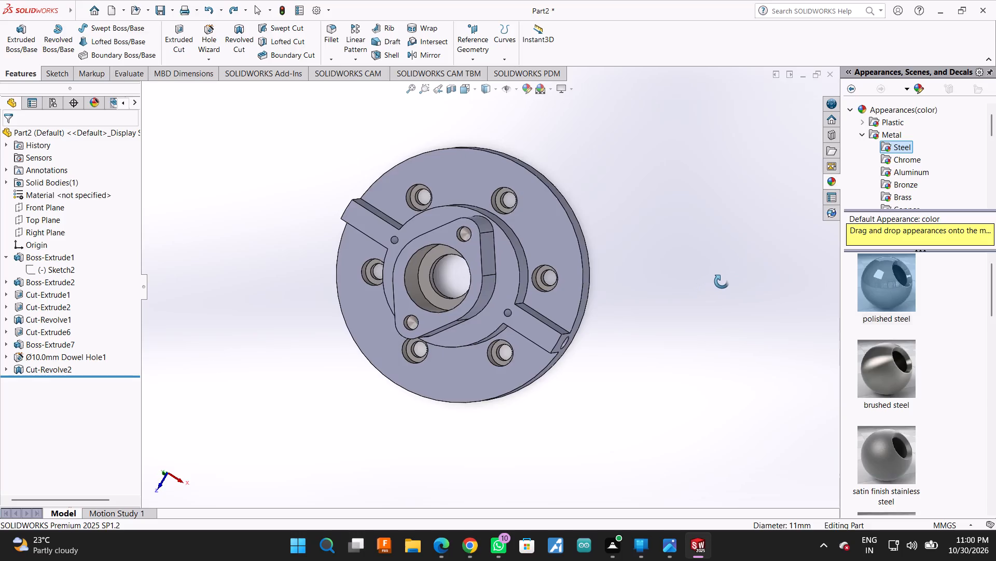
left_click_drag(722, 282, 723, 269)
scroll(667, 288, "down", 3)
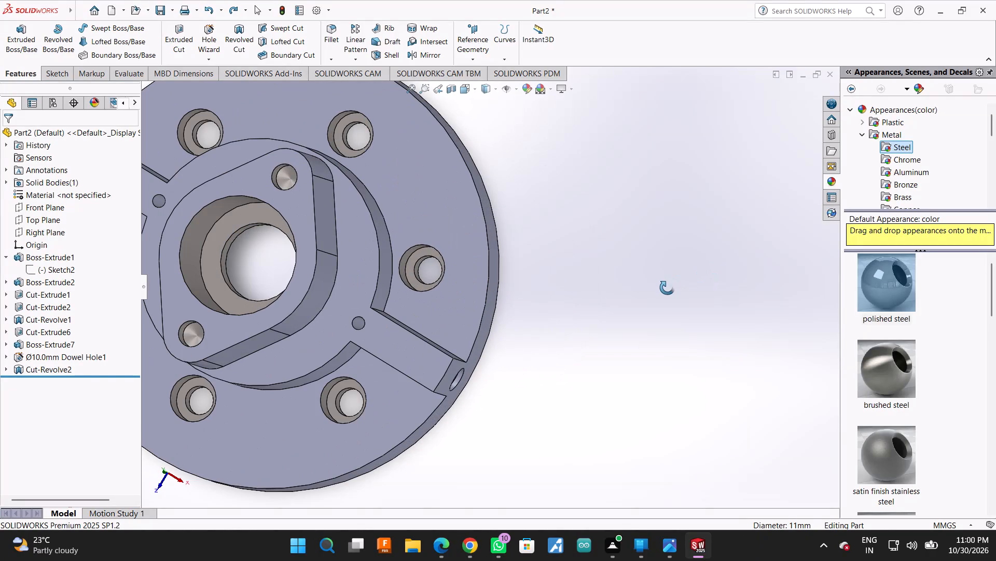
scroll(676, 284, "up", 3)
left_click_drag(592, 323, 622, 319)
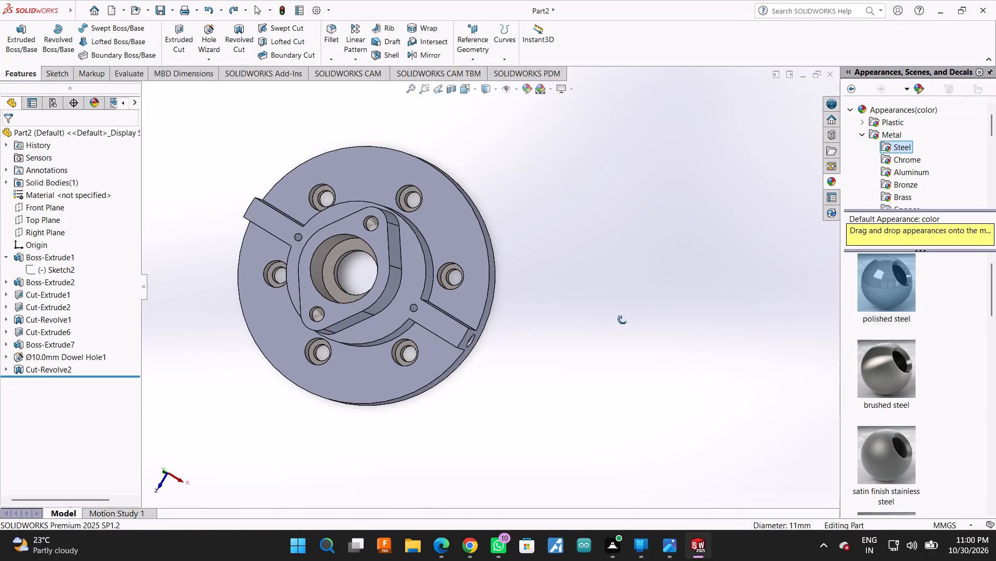
left_click_drag(622, 319, 604, 261)
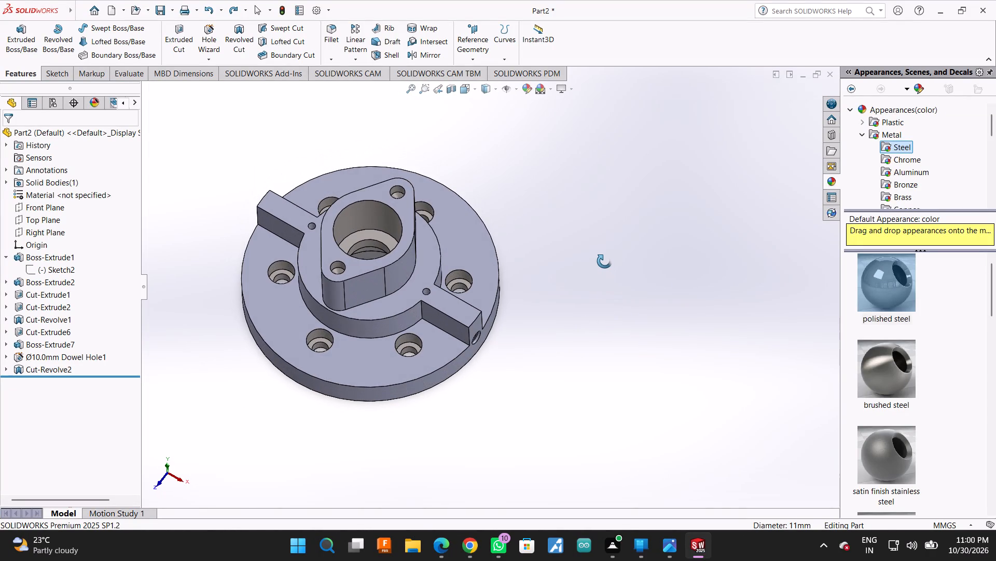
left_click_drag(604, 261, 602, 230)
scroll(365, 307, "down", 5)
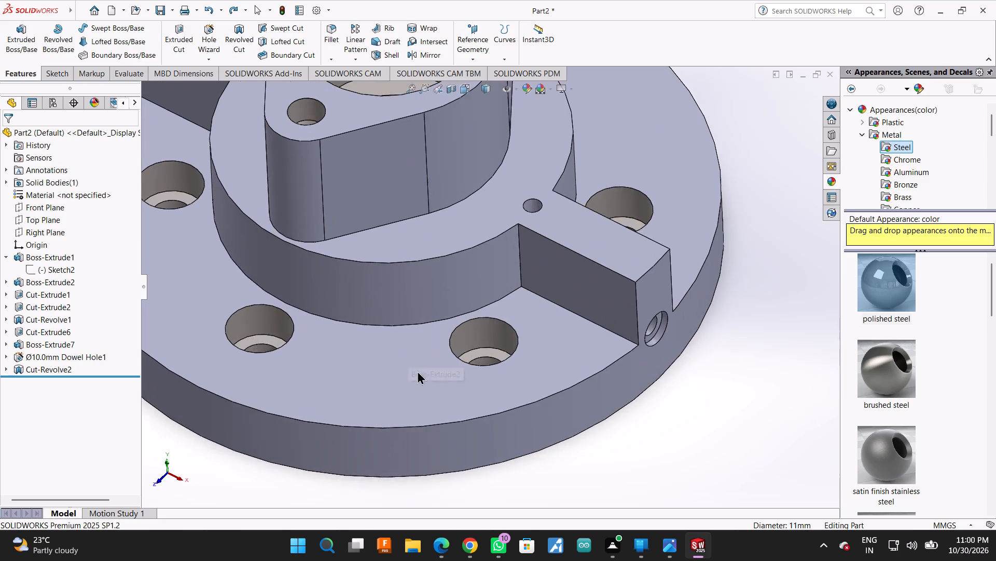
scroll(431, 385, "up", 3)
Apply polished steel to the inner bore and counterbore walls of the radial hole in the front rib's end.
left_click_drag(686, 246, 652, 246)
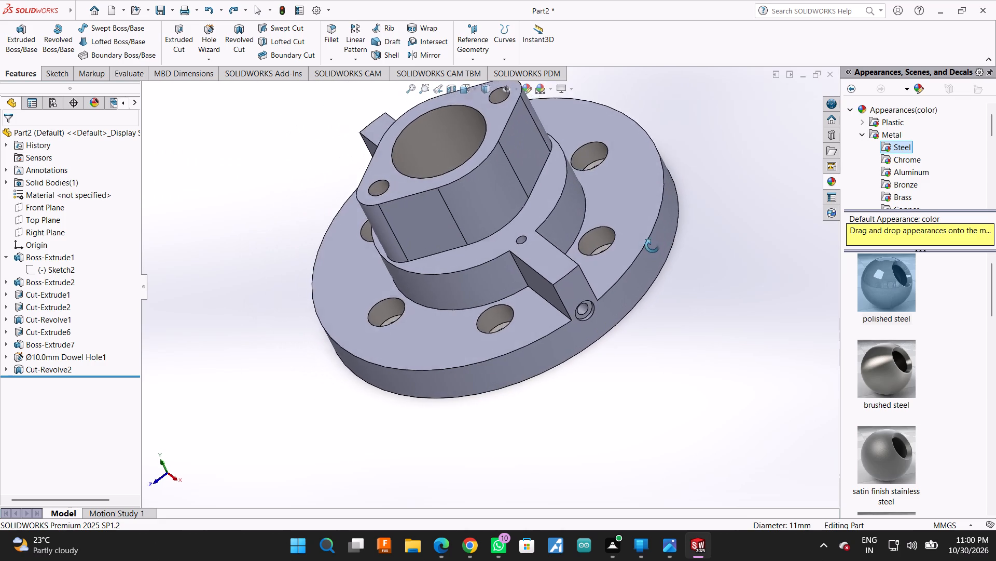
left_click_drag(652, 246, 653, 203)
scroll(666, 276, "down", 6)
key("Escape")
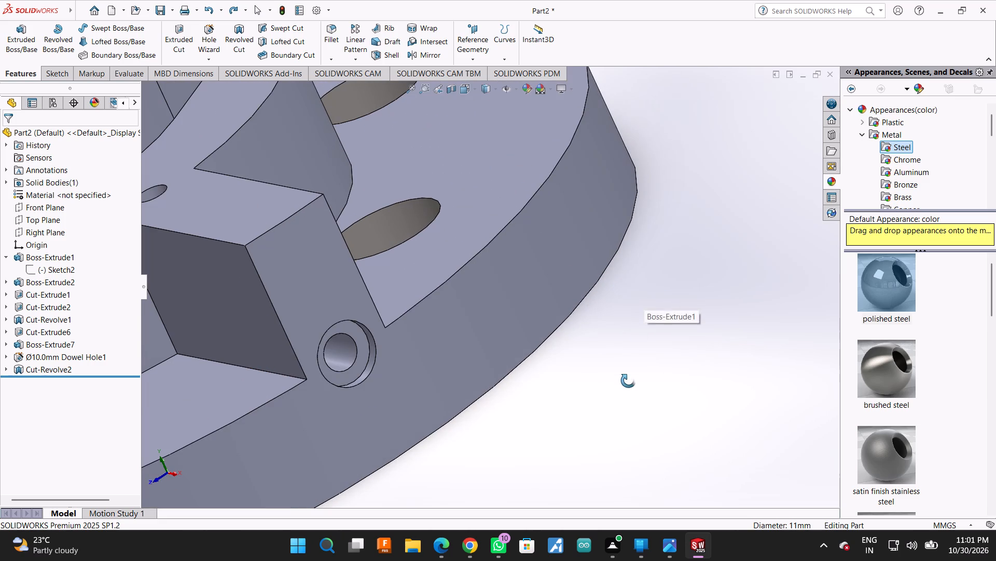
scroll(366, 355, "down", 3)
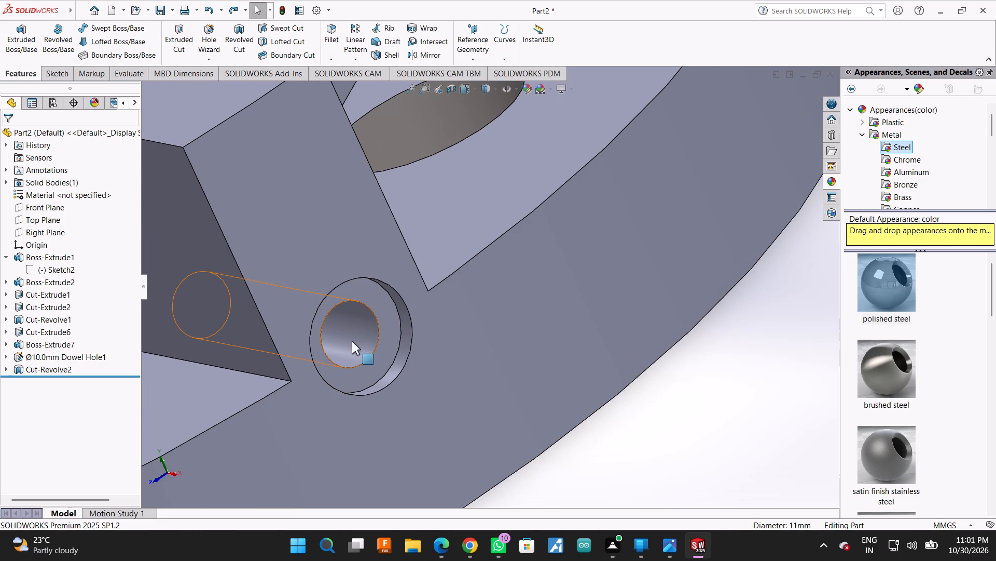
left_click(352, 341, "ctrl")
left_click(402, 346, "ctrl")
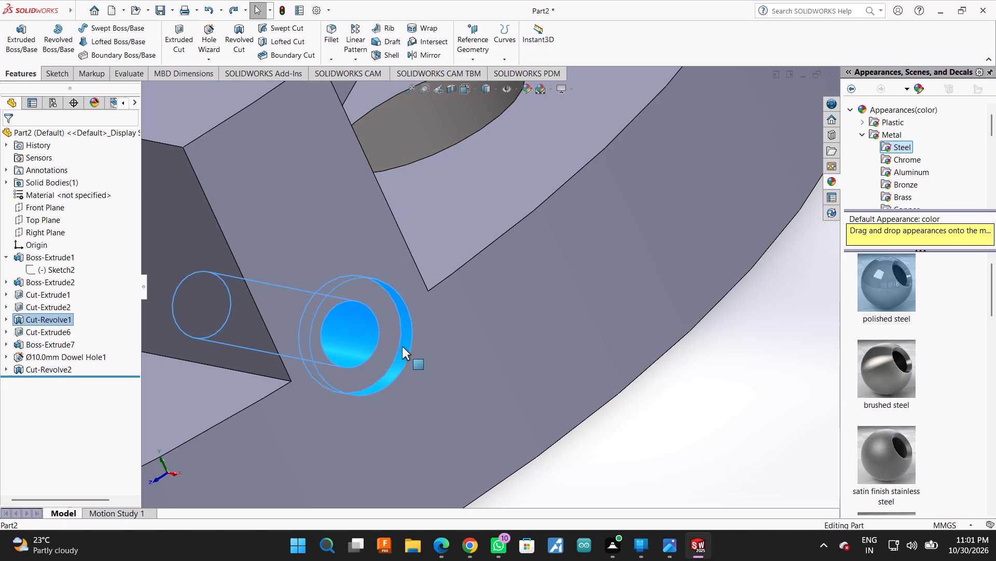
double_click(886, 292)
scroll(738, 362, "up", 2)
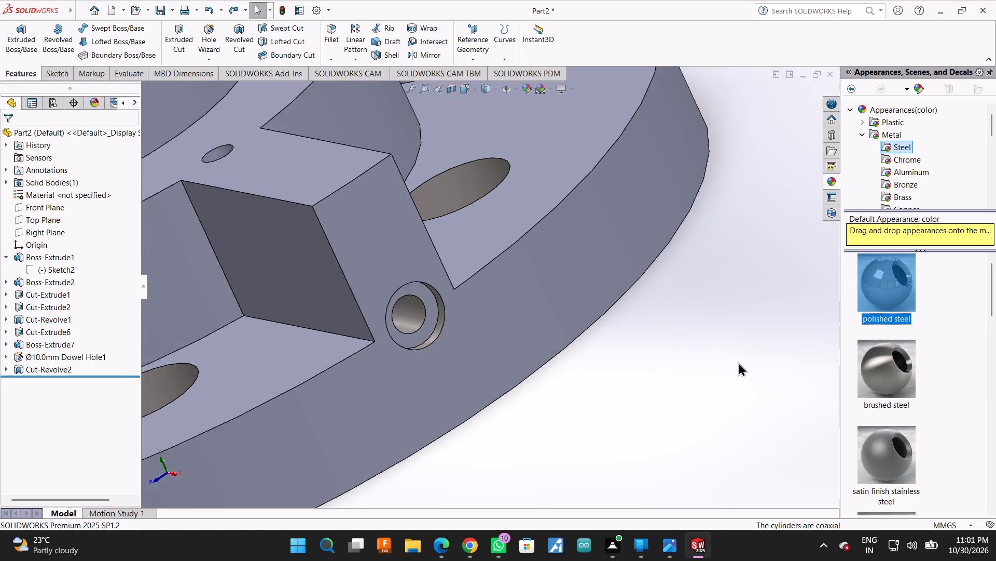
scroll(738, 362, "up", 4)
Apply polished steel to the conical bottom face of the radial hole in the opposite rib.
right_click(709, 329)
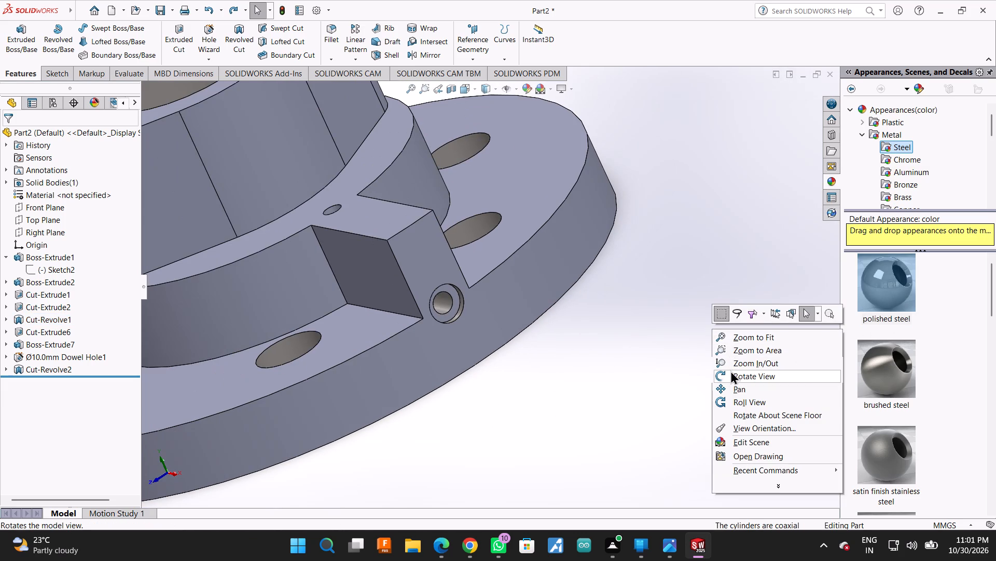
left_click(730, 370)
scroll(566, 367, "up", 3)
left_click_drag(480, 359, 644, 400)
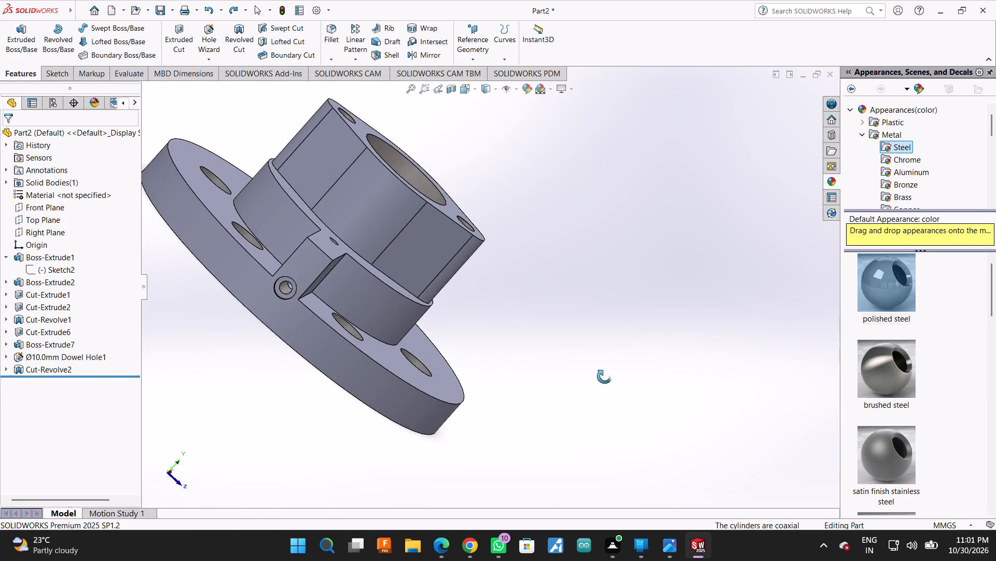
scroll(286, 333, "down", 5)
scroll(362, 261, "down", 2)
scroll(347, 304, "up", 3)
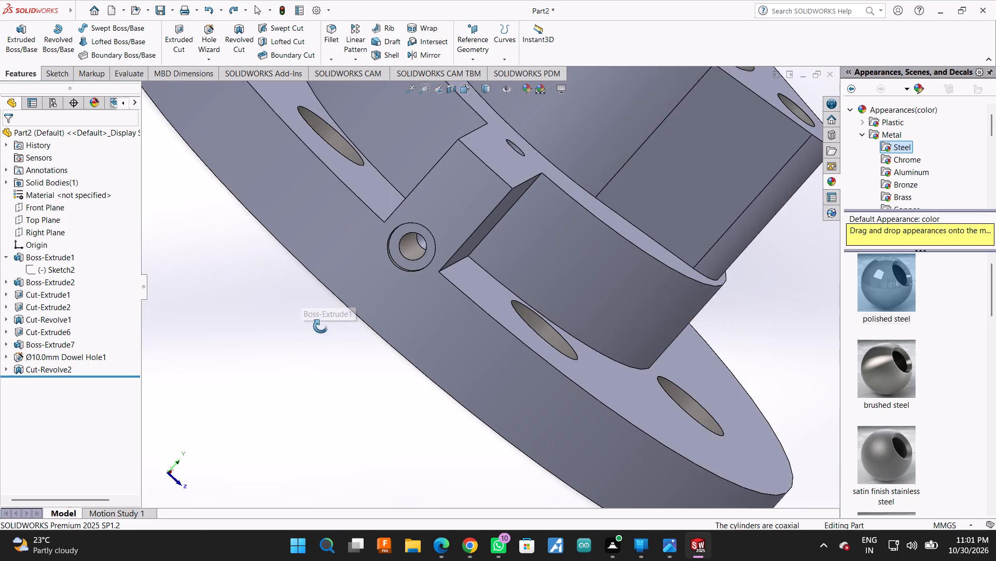
left_click_drag(321, 327, 330, 317)
scroll(419, 234, "down", 2)
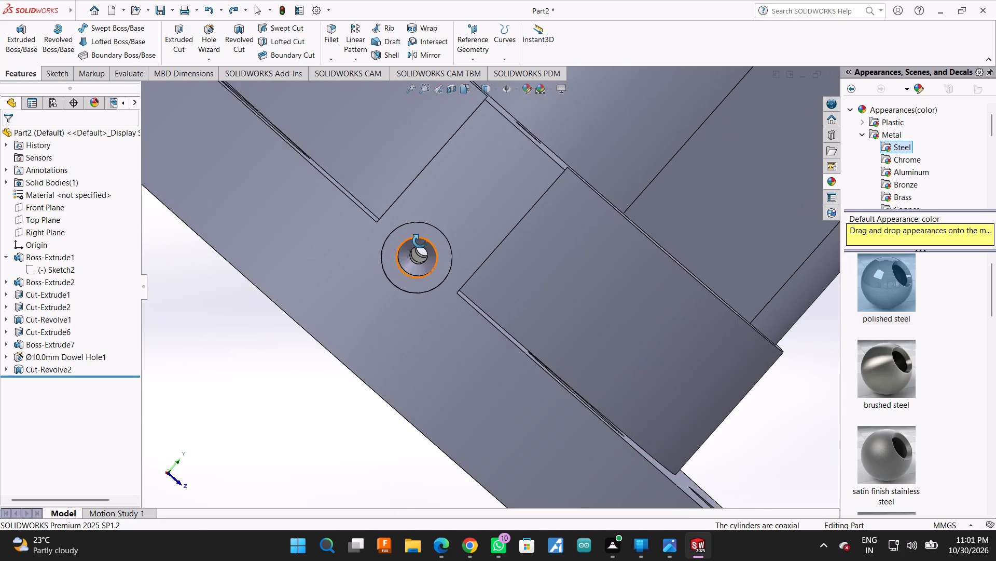
scroll(420, 241, "down", 2)
key("Escape")
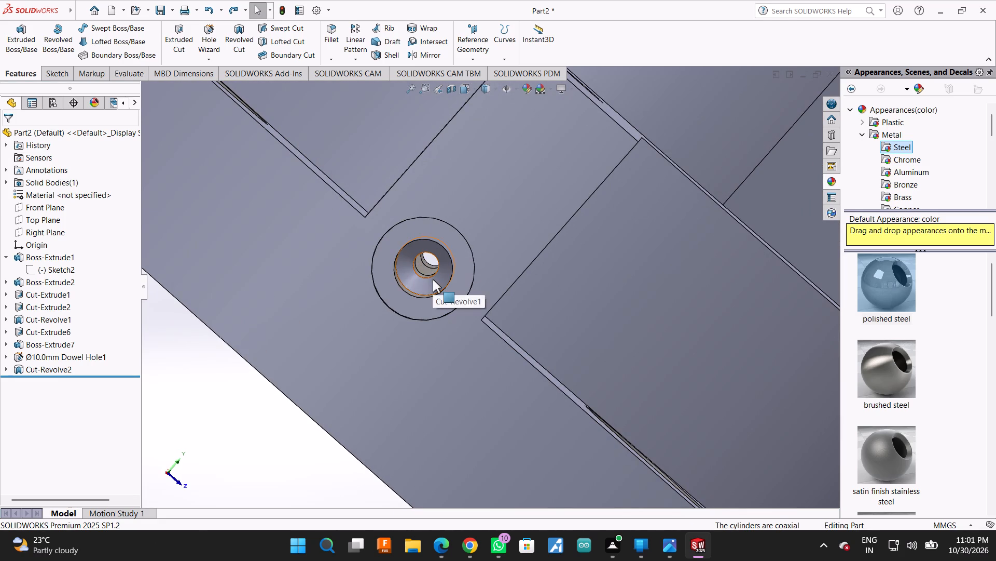
left_click(433, 279, "ctrl")
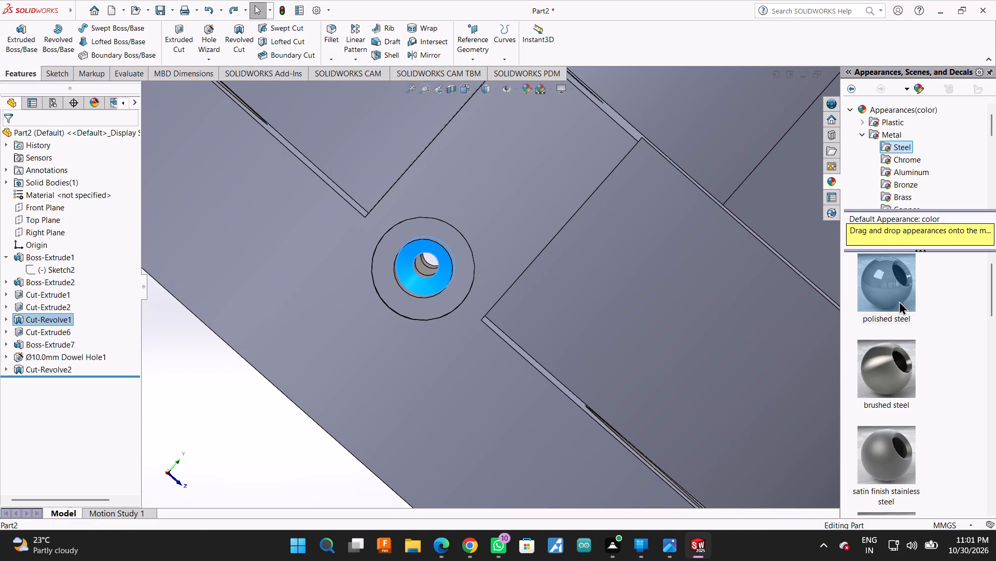
double_click(903, 285)
scroll(559, 320, "up", 7)
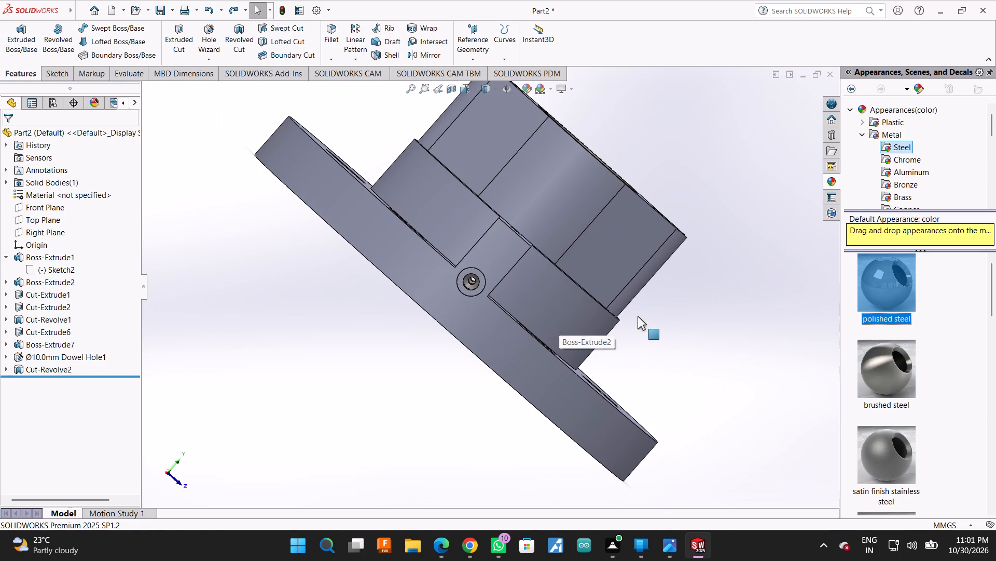
Apply polished steel to the conical bottom face of the radial hole in the front rib.
right_click(656, 315)
left_click(685, 365)
left_click_drag(680, 367, 514, 321)
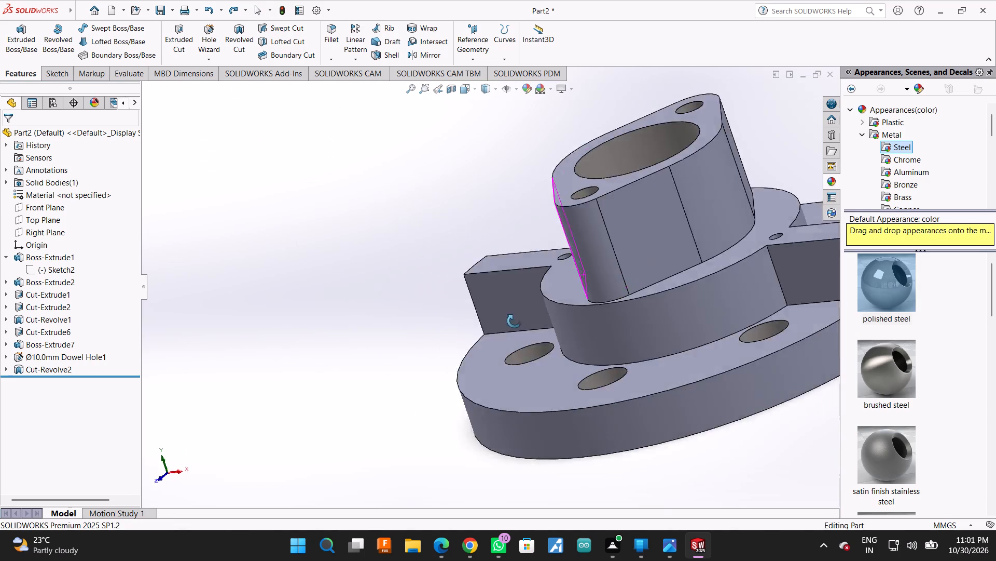
left_click_drag(514, 321, 481, 297)
scroll(480, 352, "up", 2)
left_click_drag(721, 204, 709, 236)
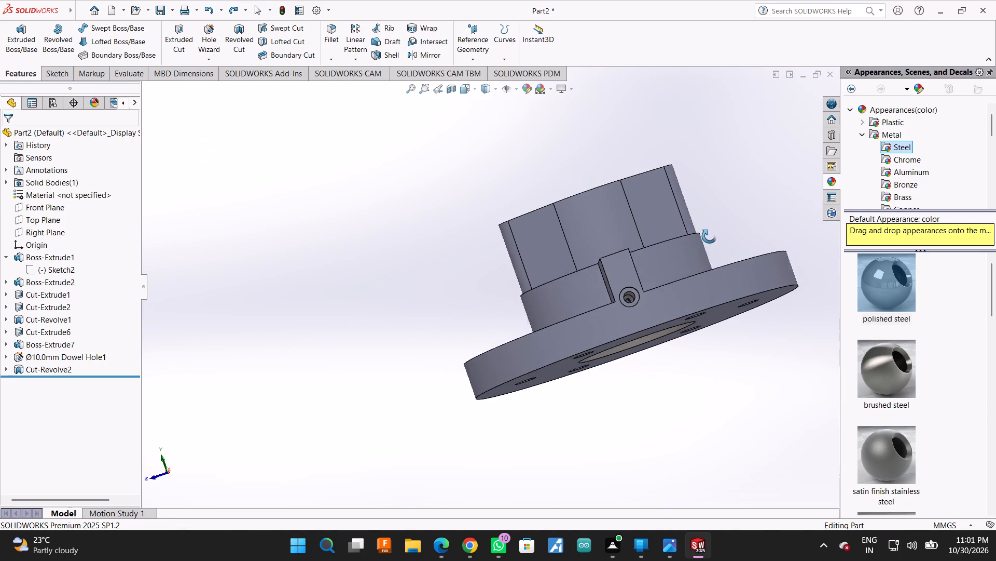
left_click_drag(709, 236, 705, 247)
scroll(597, 319, "down", 5)
key("Escape")
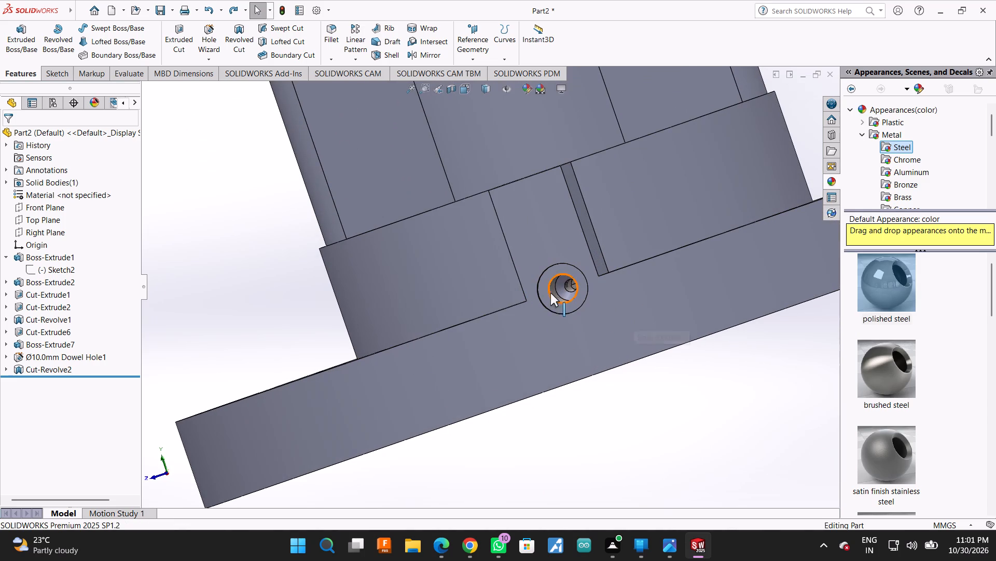
left_click(558, 291, "ctrl")
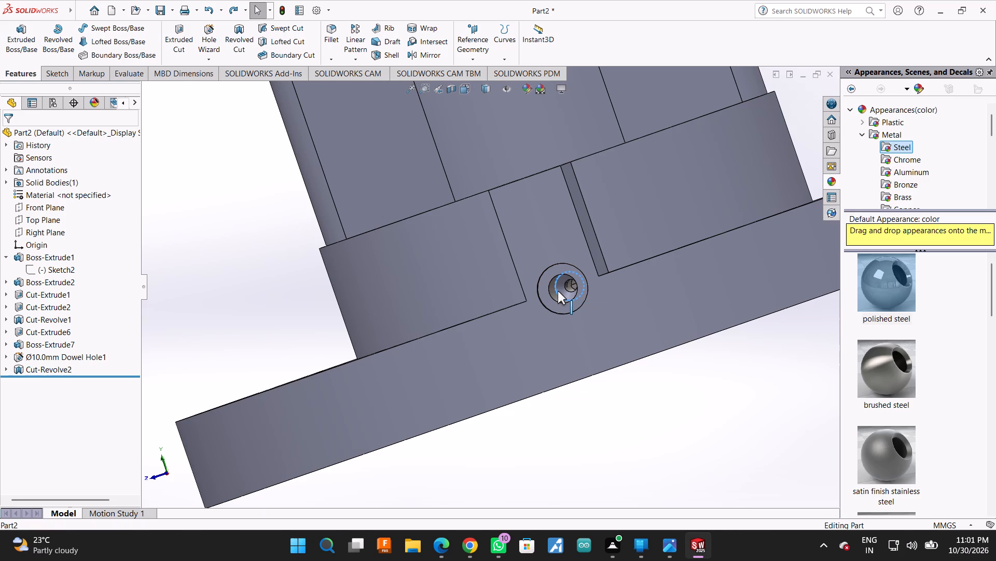
left_click(592, 408)
scroll(568, 281, "down", 5)
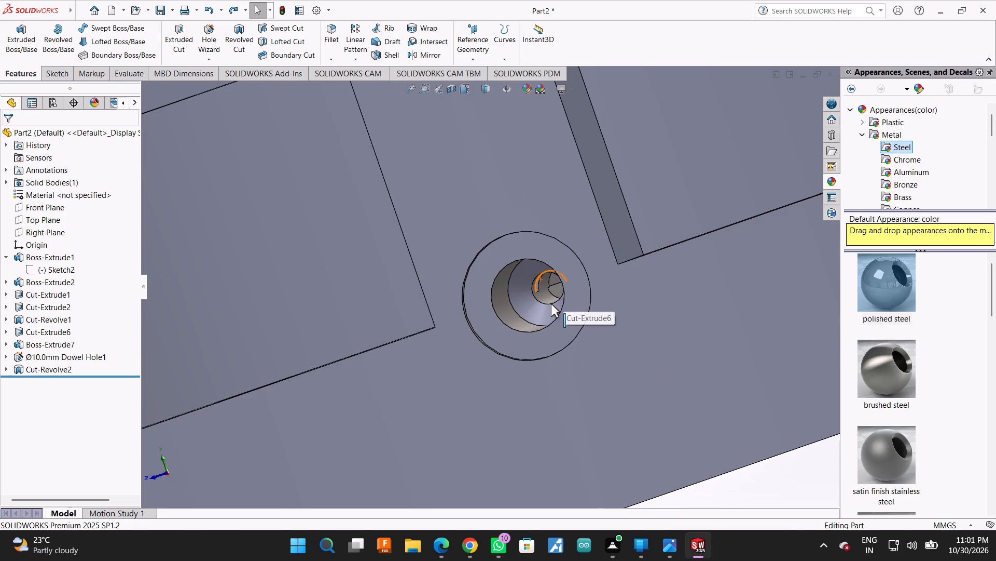
left_click(545, 308)
double_click(879, 296)
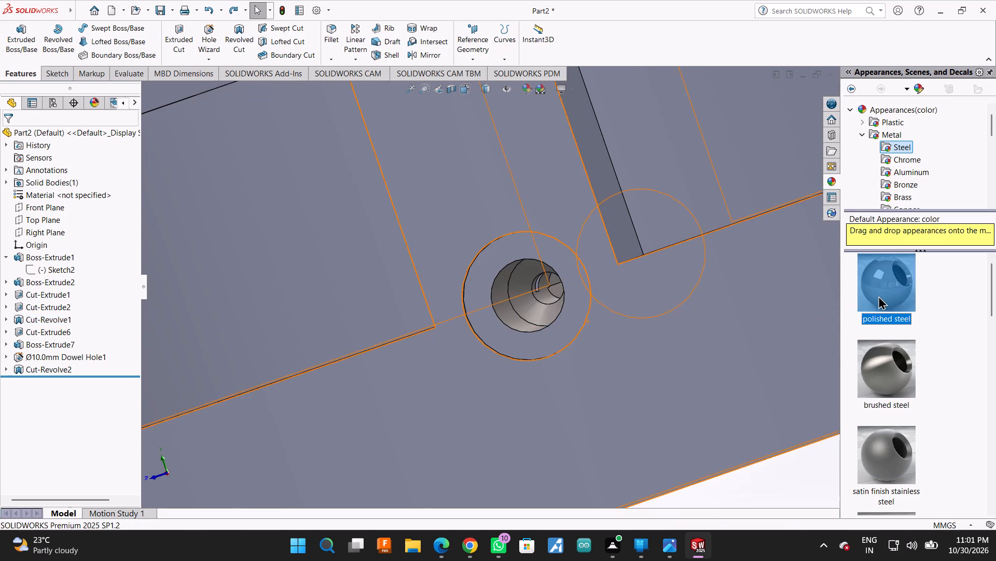
scroll(721, 341, "up", 7)
right_click(720, 380)
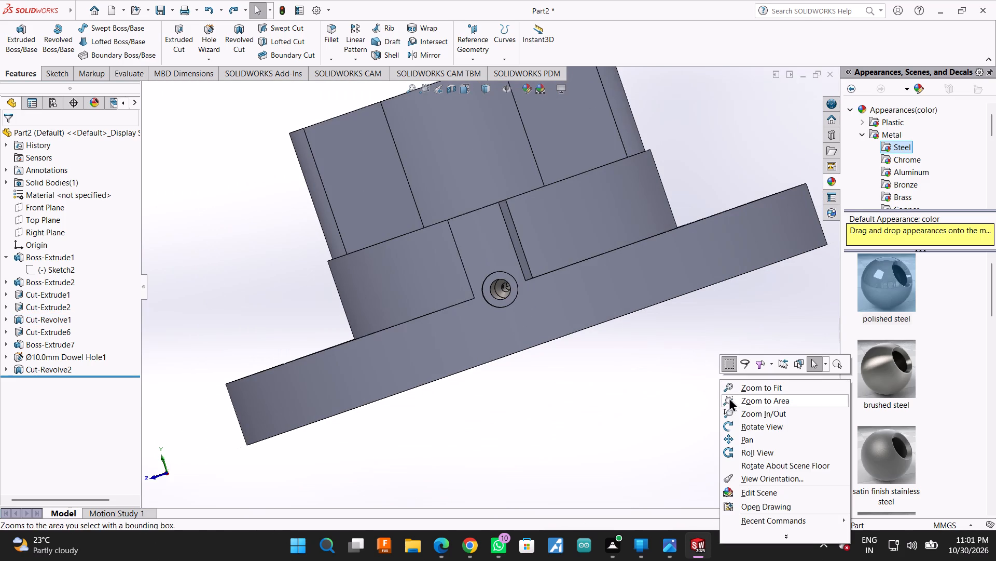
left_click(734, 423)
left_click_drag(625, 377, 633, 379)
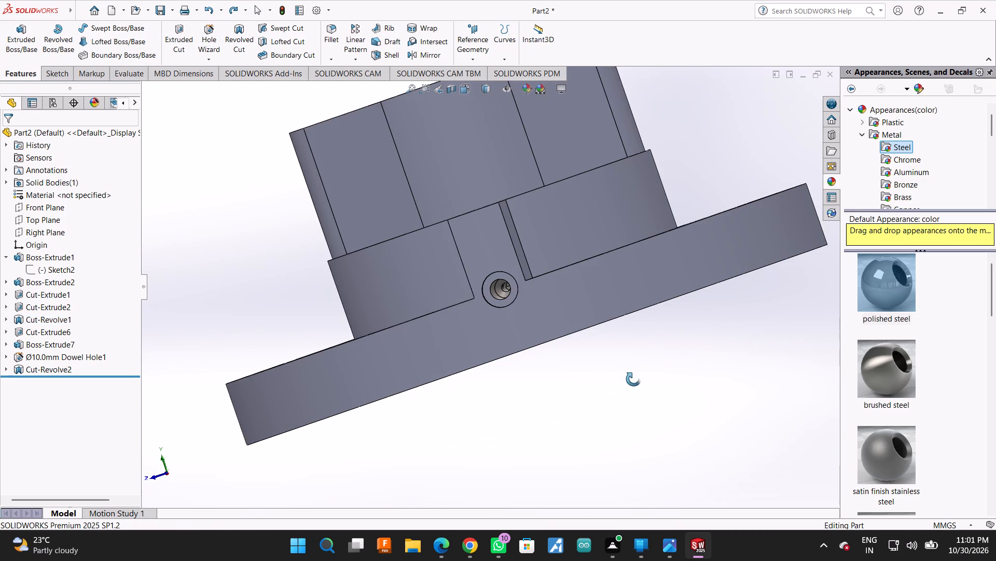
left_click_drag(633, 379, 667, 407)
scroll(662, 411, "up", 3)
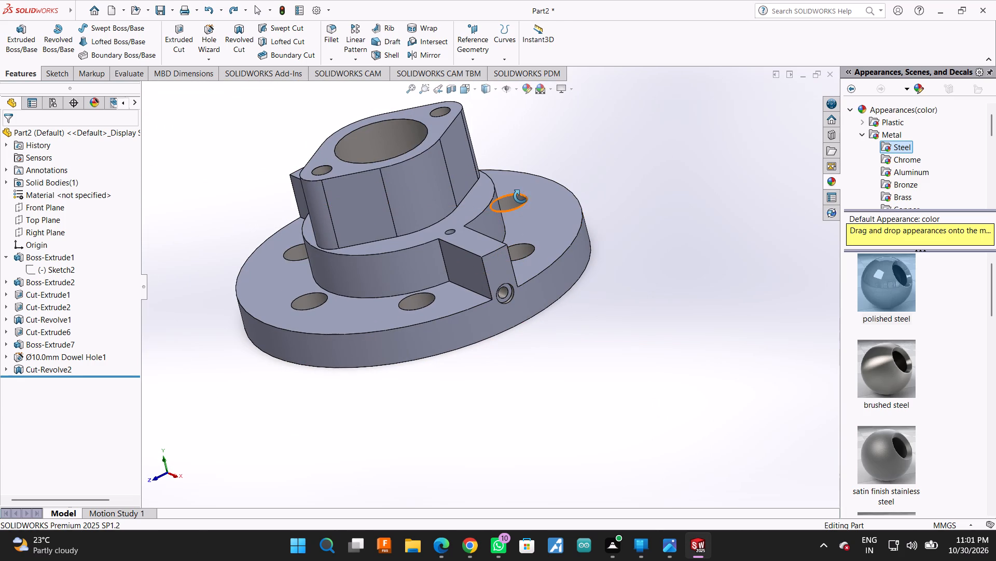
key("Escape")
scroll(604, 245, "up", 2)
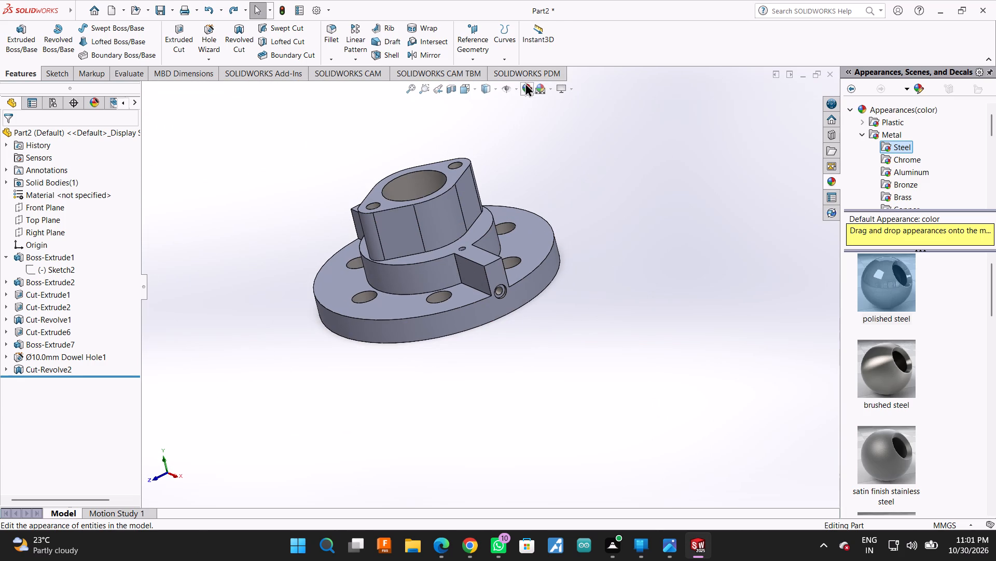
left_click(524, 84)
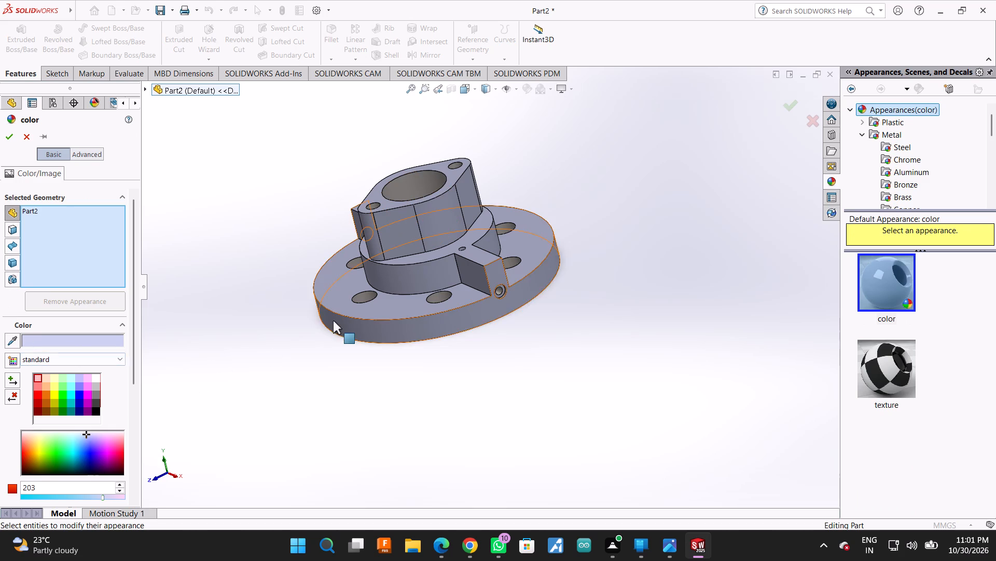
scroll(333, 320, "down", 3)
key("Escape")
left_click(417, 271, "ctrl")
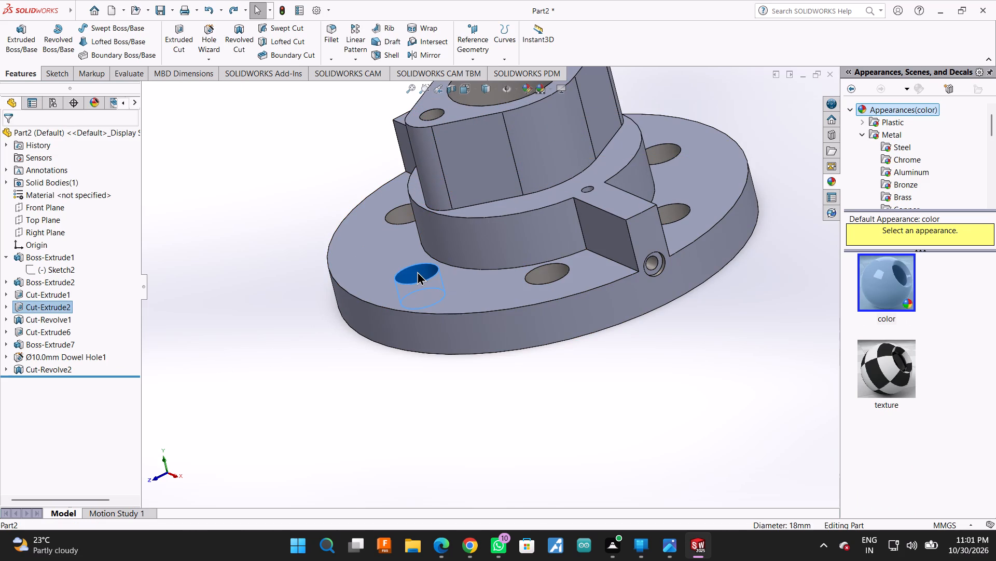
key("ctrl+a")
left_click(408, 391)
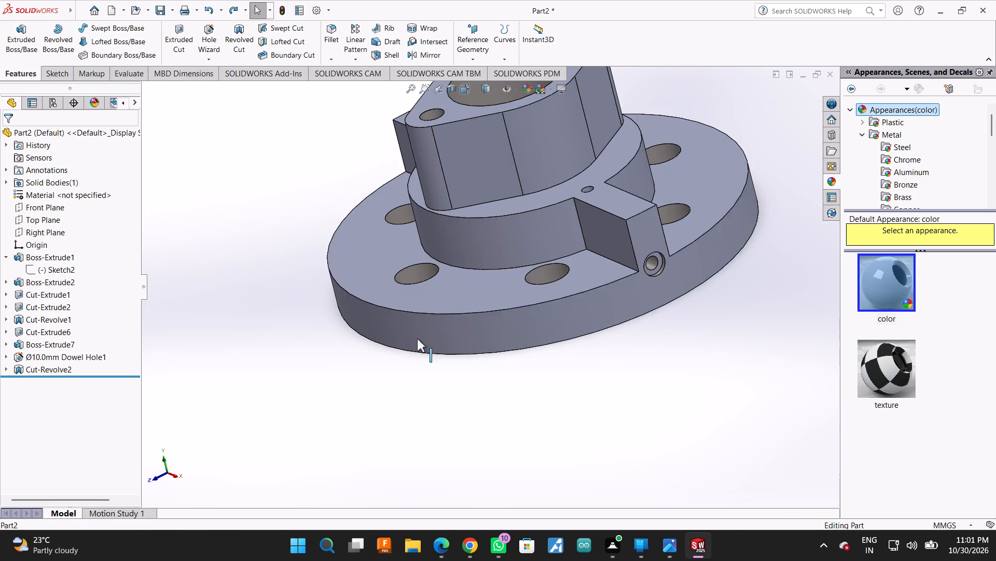
Set the polished steel color to black on the 18 mm counterbore wall of one front flange bolt hole.
left_click(416, 277, "ctrl")
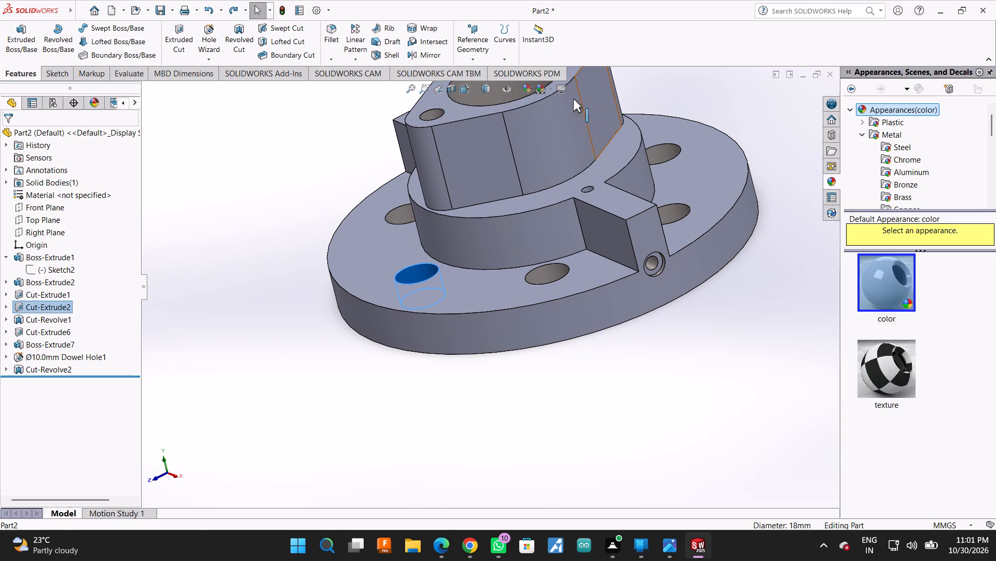
left_click(525, 87)
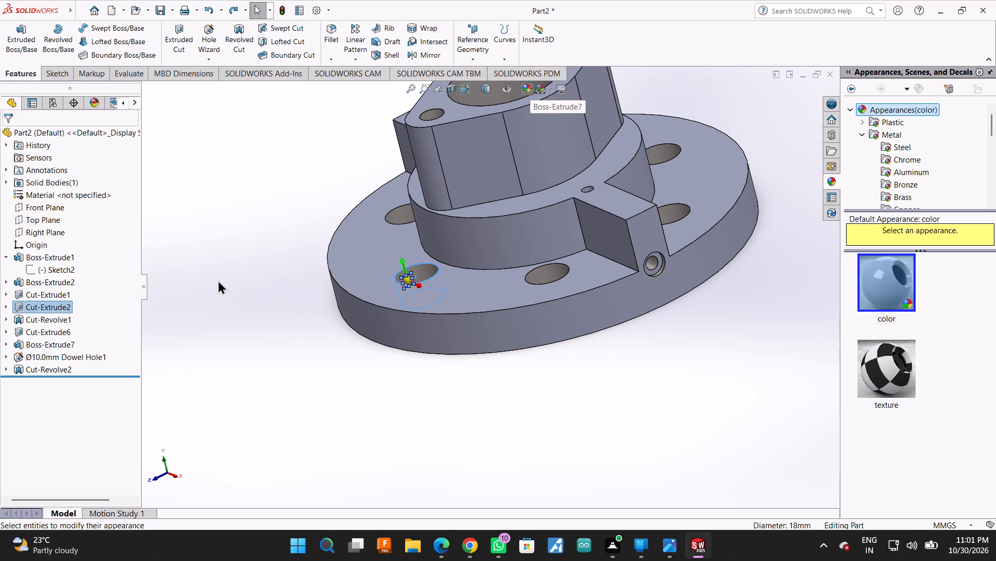
left_click(87, 341)
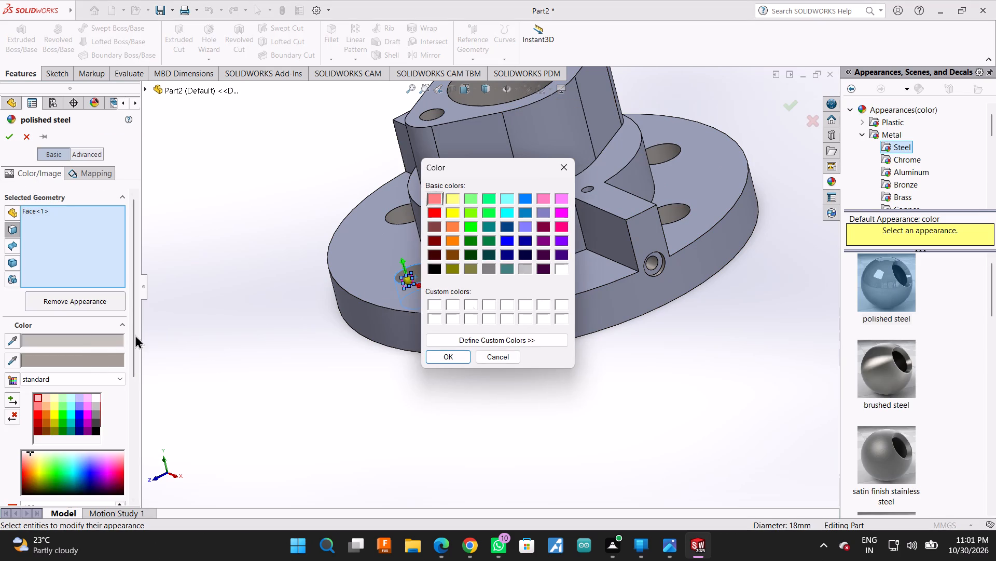
left_click(434, 269)
left_click(432, 356)
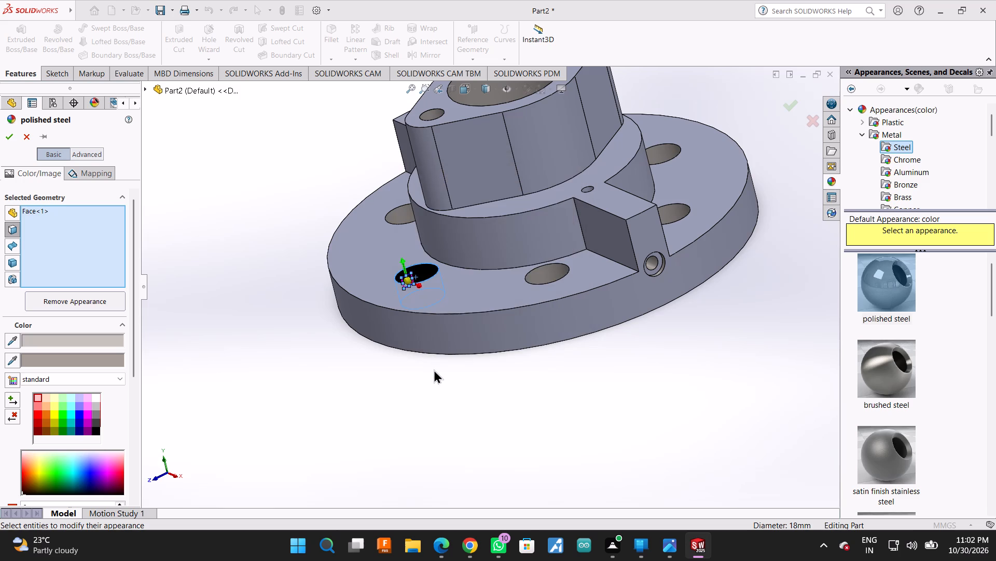
Extend the black color to the counterbore walls of the four other visible flange bolt holes.
scroll(434, 369, "up", 2)
scroll(431, 249, "down", 2)
left_click(432, 235, "ctrl")
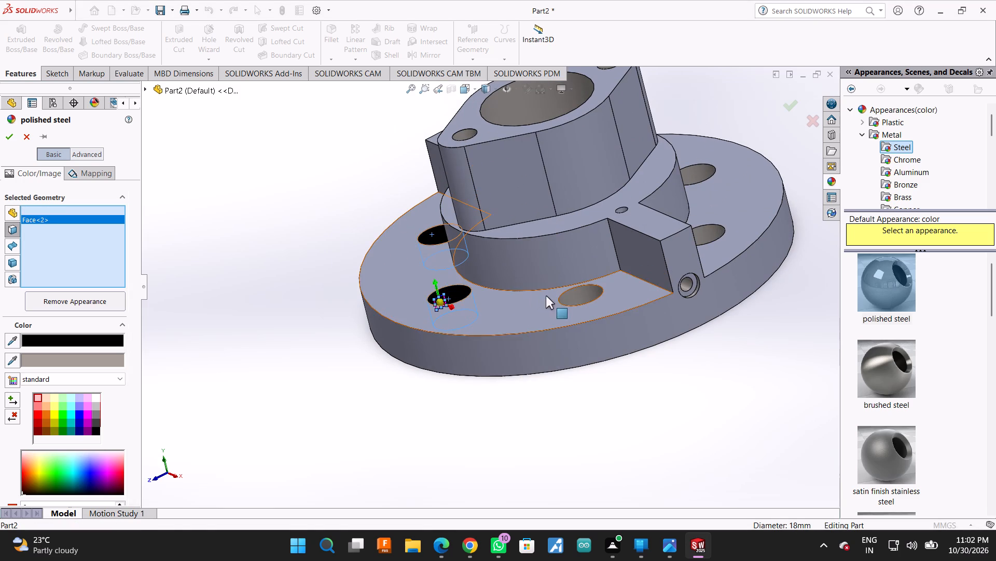
left_click(590, 292, "ctrl")
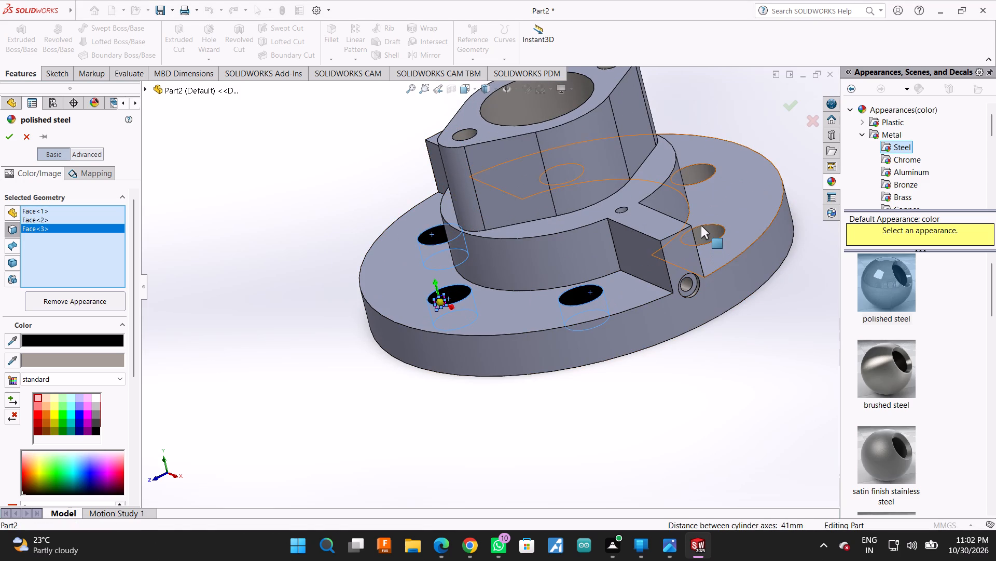
left_click(701, 234, "ctrl")
left_click(704, 173, "ctrl")
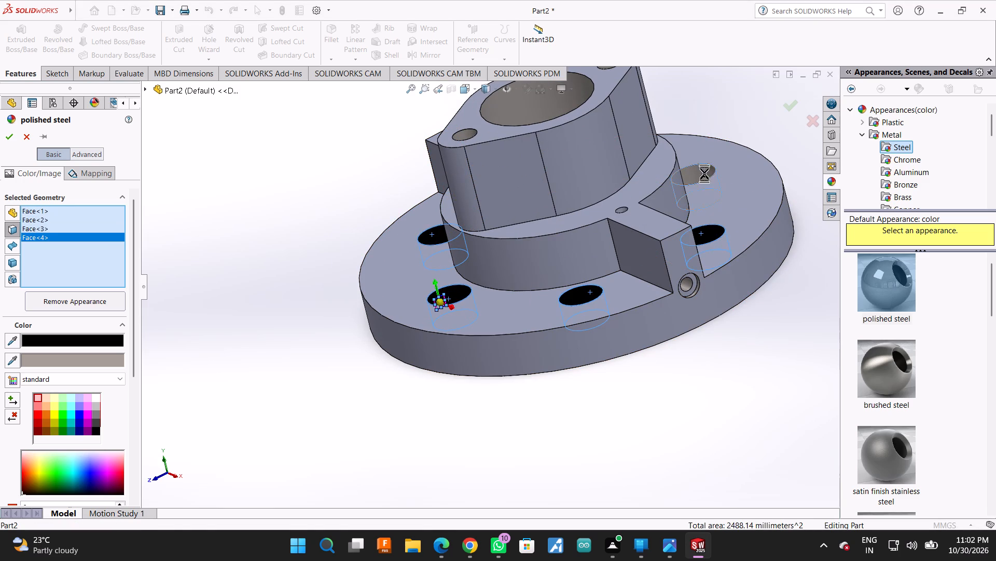
scroll(679, 229, "up", 2)
right_click(695, 152)
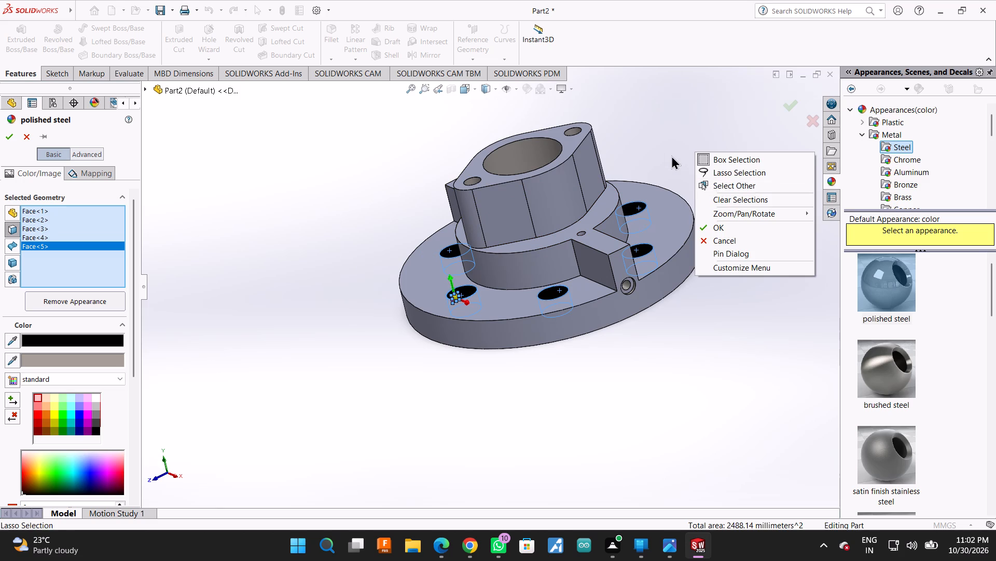
left_click(671, 155)
left_click_drag(671, 155, 652, 168)
left_click(673, 179)
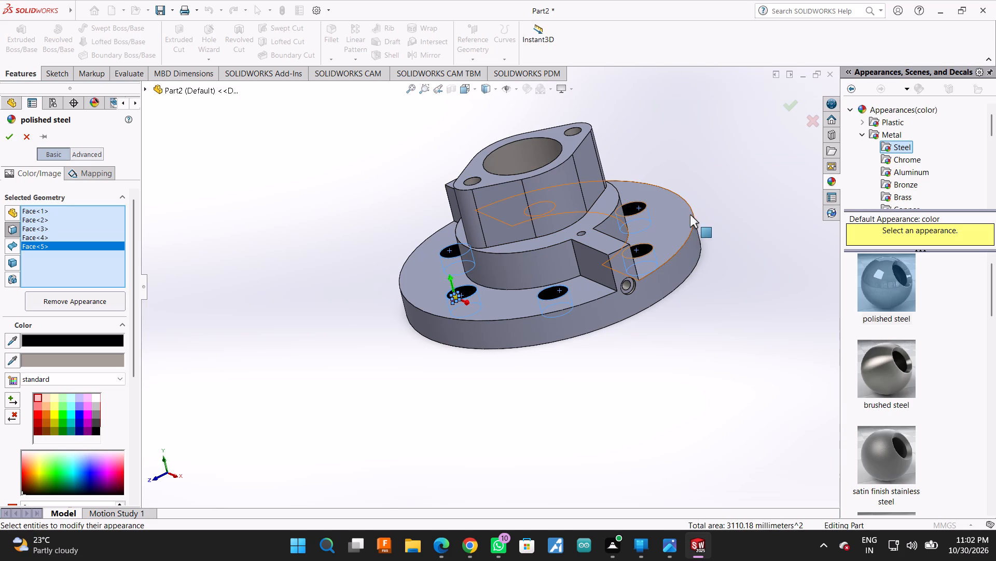
Extend the black color to the upper central bore wall and the walls of both small holes in the hub's top.
left_click(533, 154)
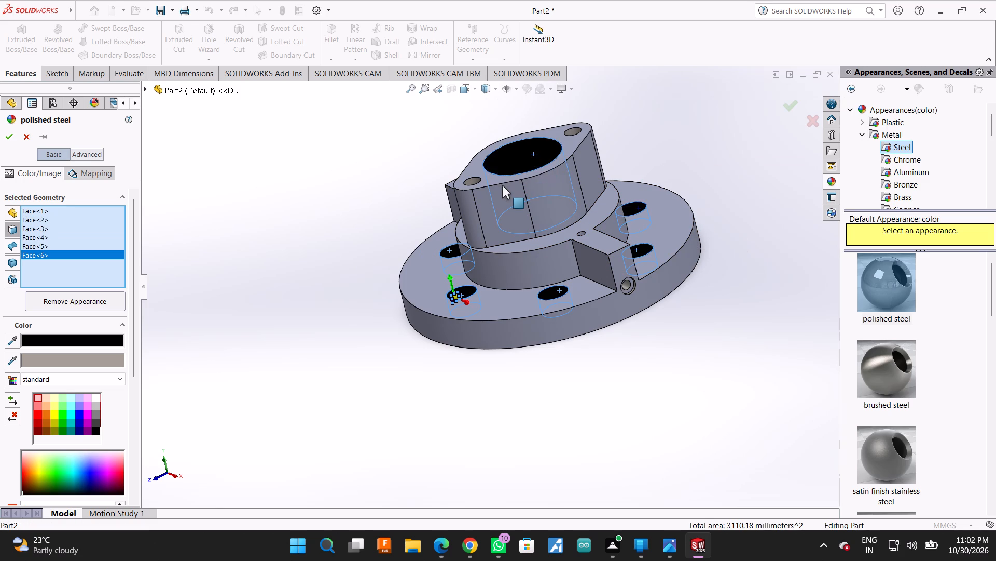
left_click(473, 182)
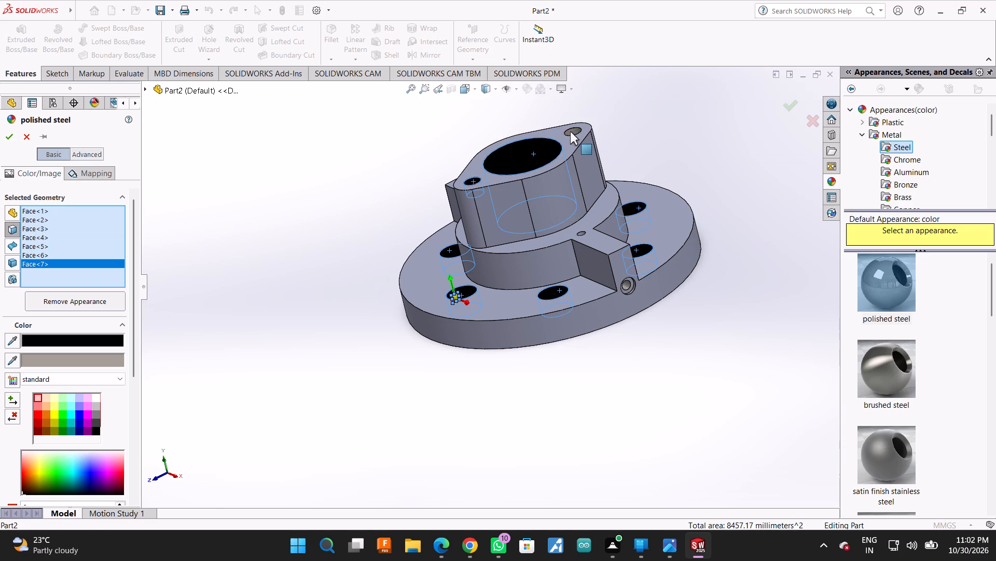
left_click(570, 131)
Extend the black color to the inner bore and counterbore walls of the front rib's radial hole and apply the appearance.
scroll(552, 276, "down", 3)
scroll(678, 291, "down", 6)
left_click(547, 297)
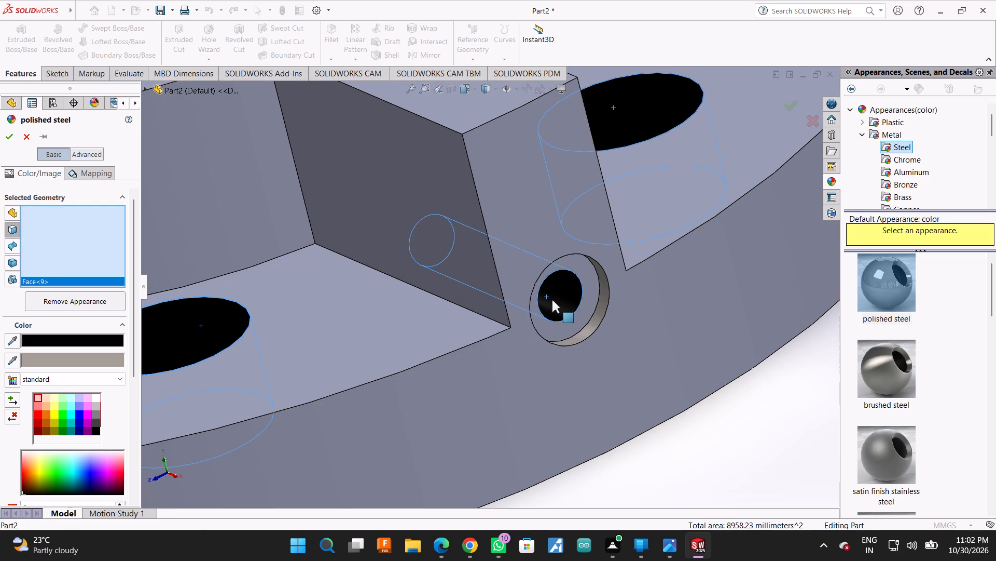
left_click(552, 300)
left_click(552, 300)
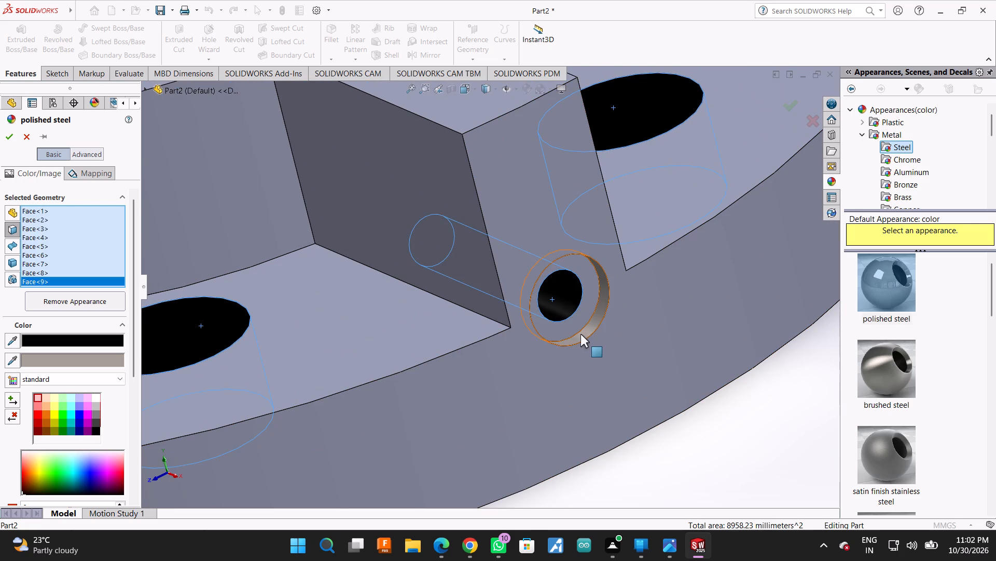
left_click(580, 334)
scroll(580, 334, "up", 5)
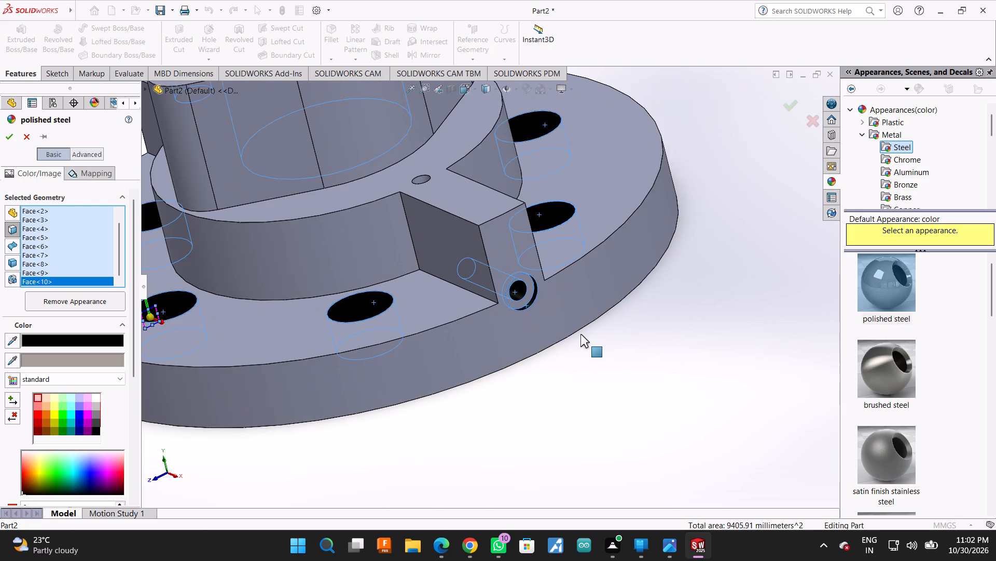
scroll(580, 334, "up", 3)
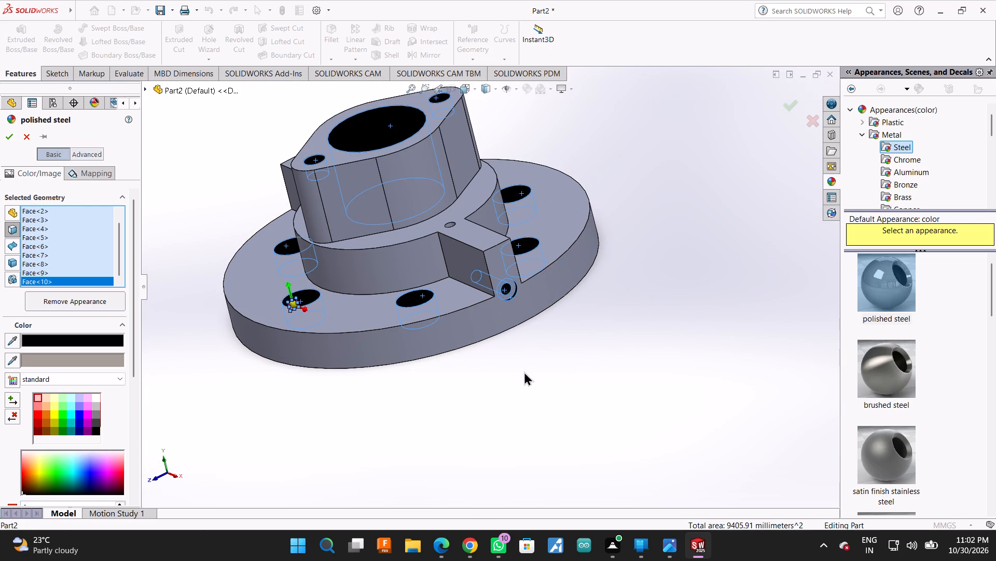
left_click(790, 113)
Examine the bolt holes, stepped bore and ribs from several angles for hole faces that are not yet black.
left_click(699, 246)
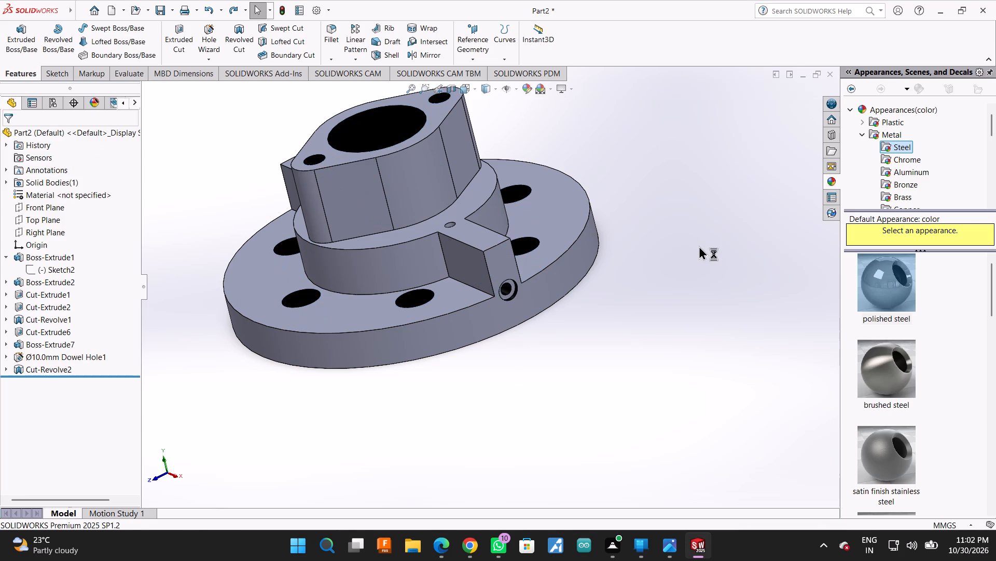
right_click(699, 246)
left_click(718, 290)
scroll(678, 323, "up", 3)
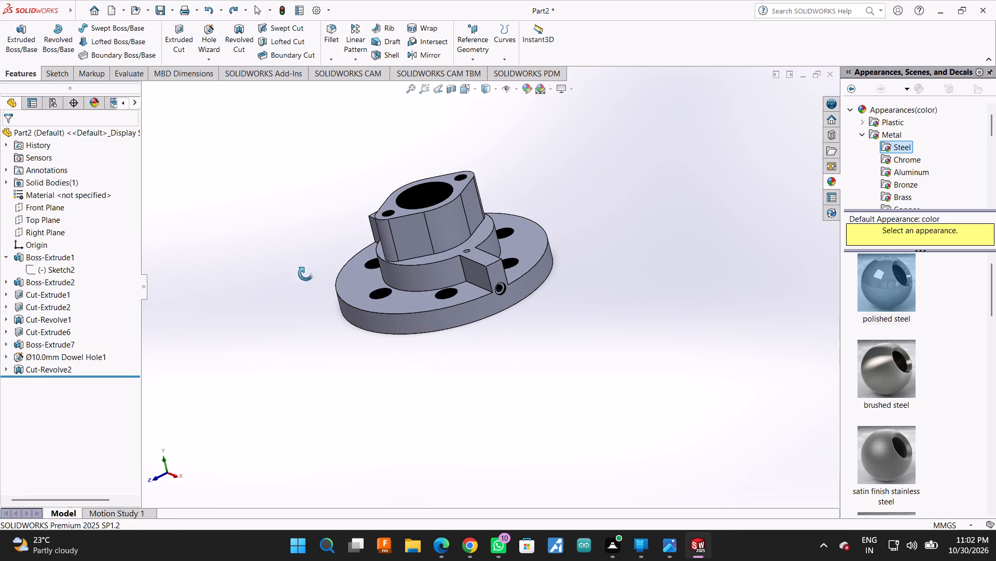
left_click_drag(321, 167, 459, 397)
left_click_drag(330, 122, 553, 416)
left_click_drag(602, 300, 618, 392)
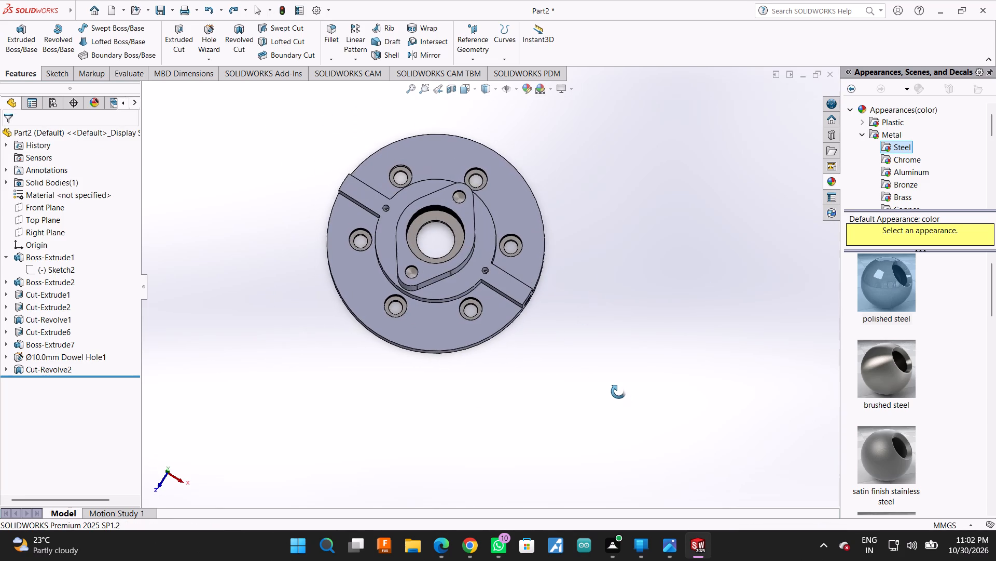
left_click_drag(618, 392, 615, 390)
left_click_drag(608, 356, 612, 192)
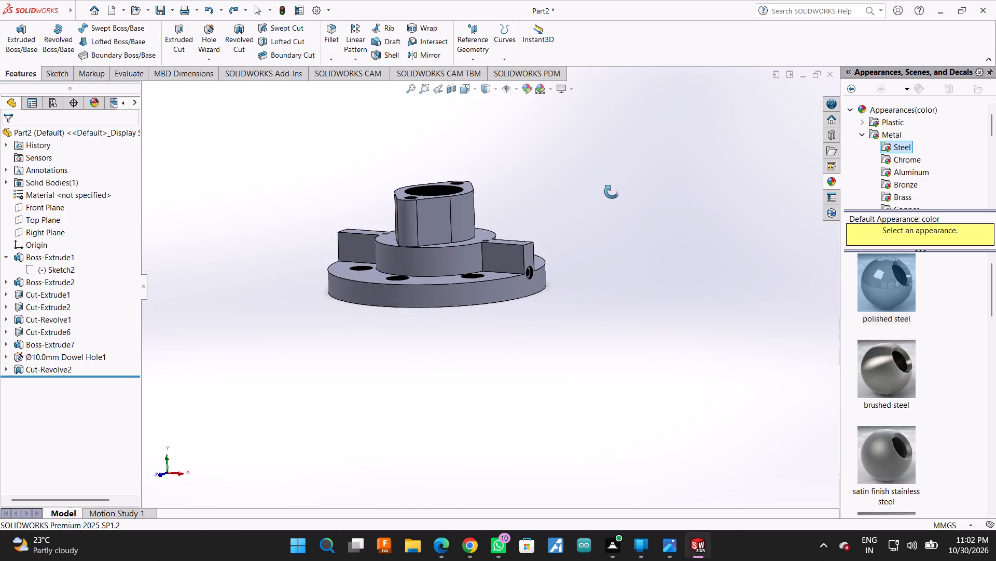
left_click_drag(612, 192, 574, 332)
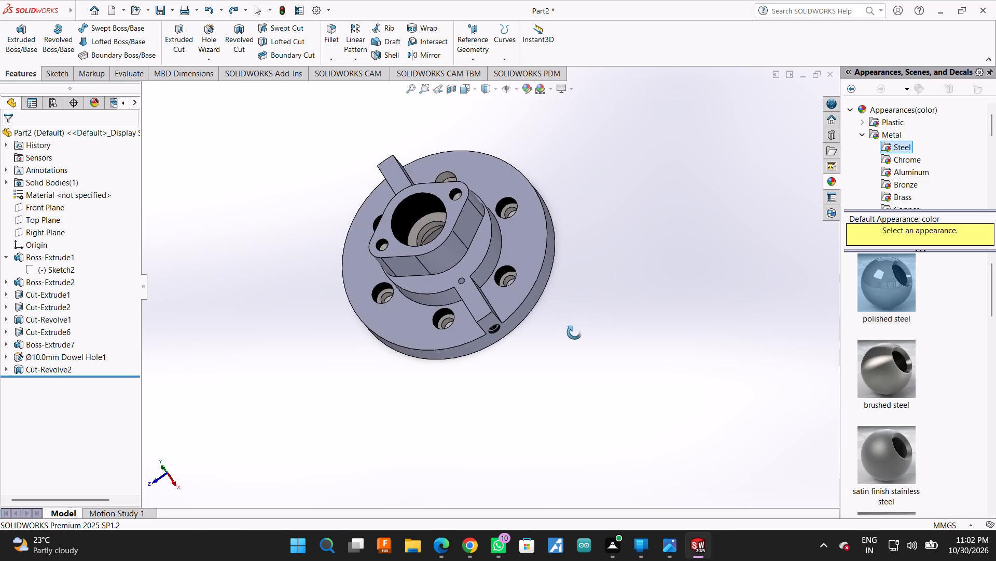
left_click_drag(574, 332, 573, 345)
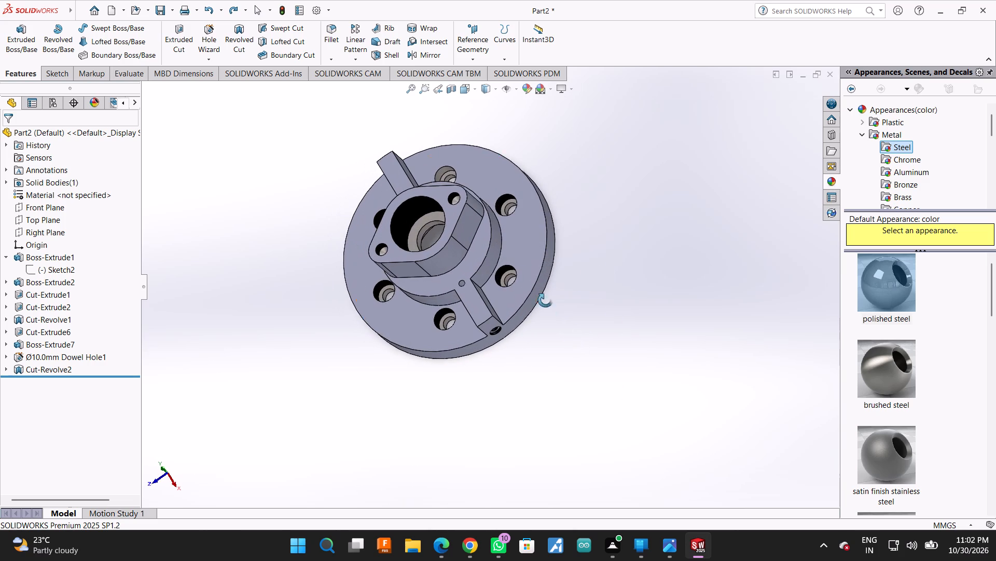
scroll(526, 269, "down", 2)
key("Escape")
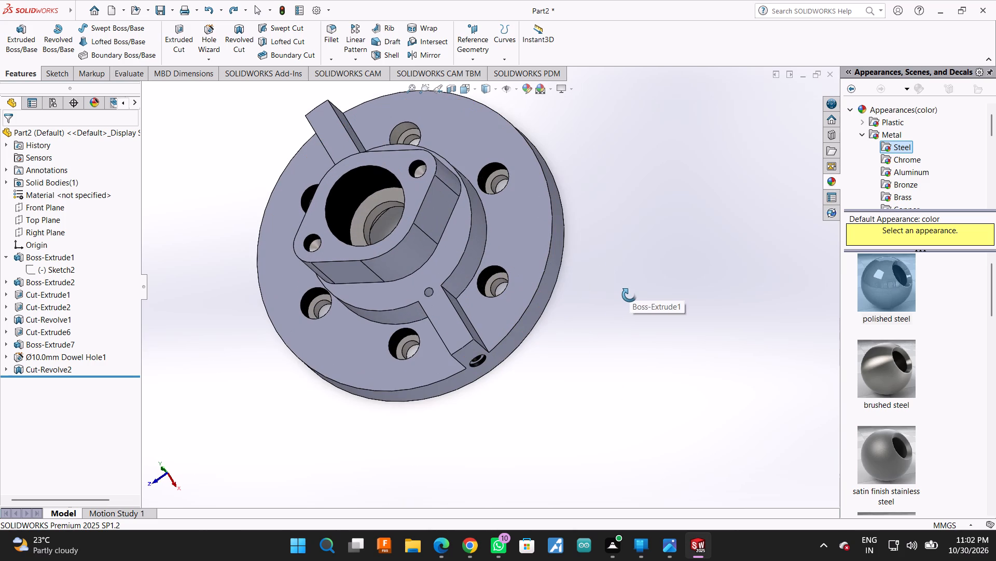
key("Escape")
key("Escape")
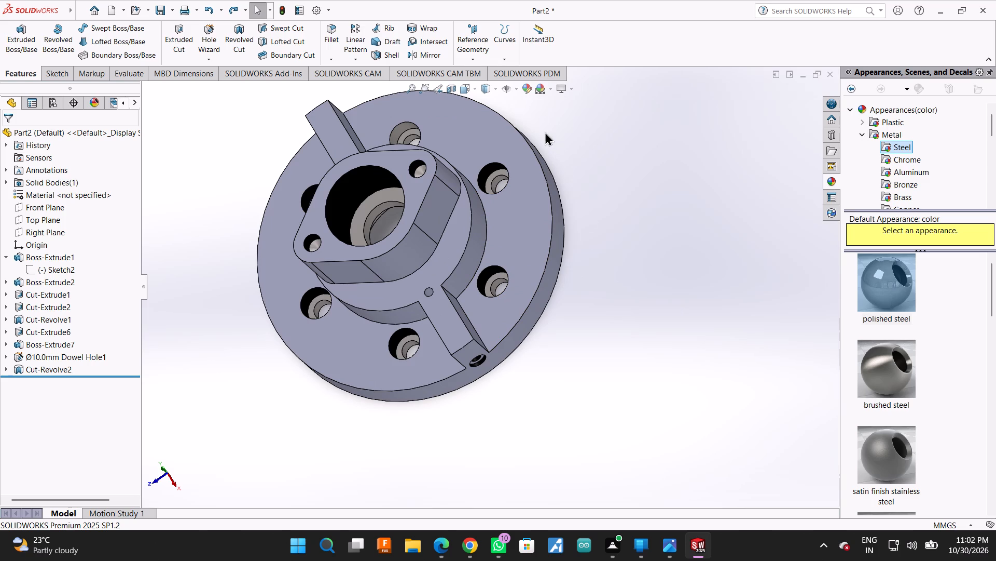
Set the polished steel color to black on the counterbore floor and inner bore wall of one flange bolt hole.
left_click(497, 174, "ctrl")
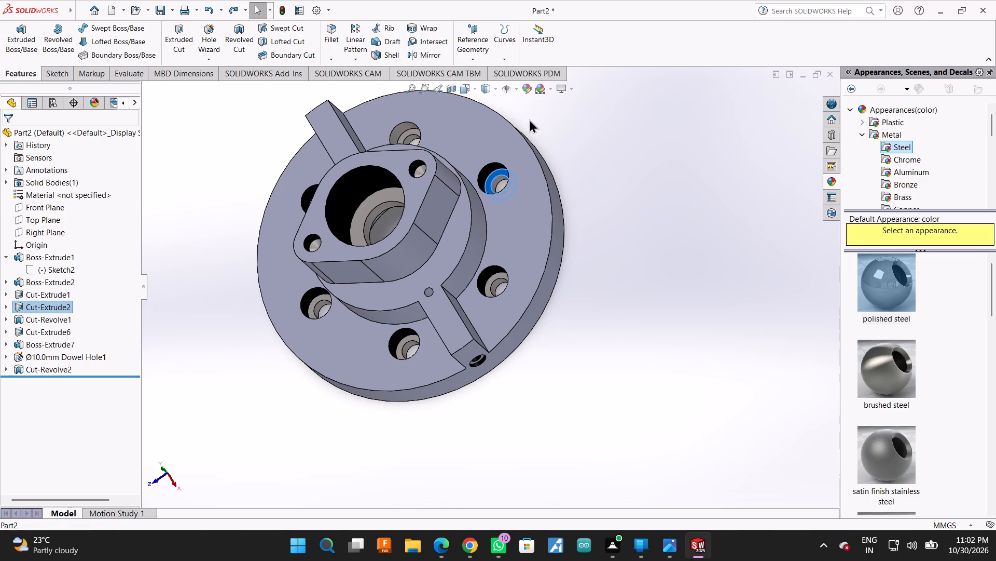
left_click(497, 180, "ctrl")
left_click(530, 91)
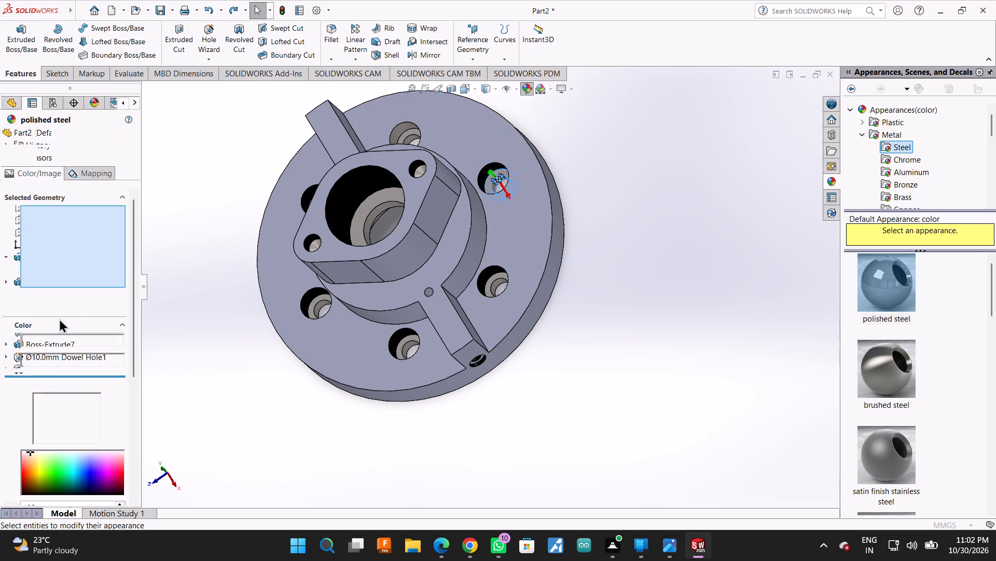
left_click(66, 343)
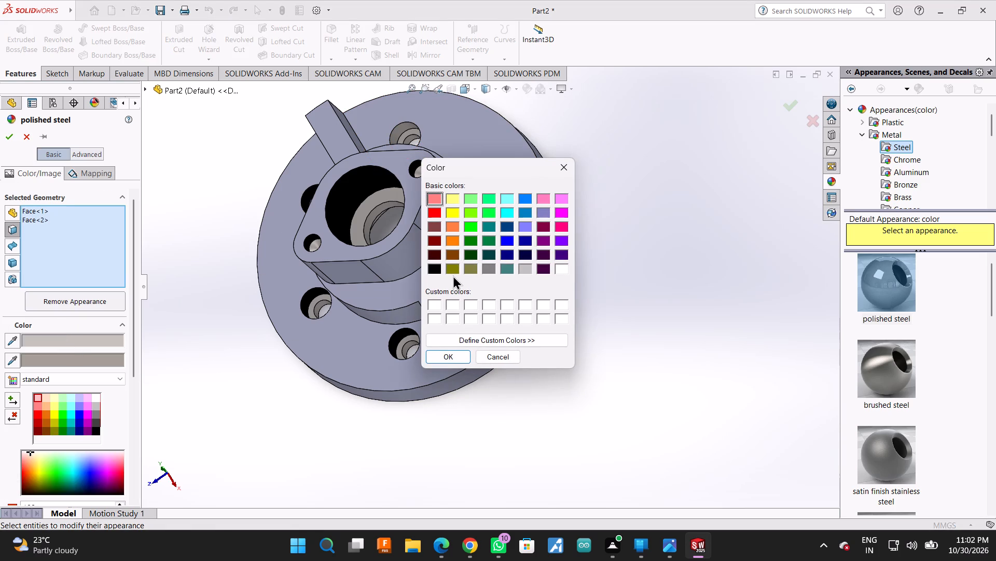
left_click(432, 268)
left_click(431, 357)
Extend the black color to the counterbore wall, counterbore floor and inner bore wall of the flange bolt hole behind the hub.
scroll(412, 143, "down", 1)
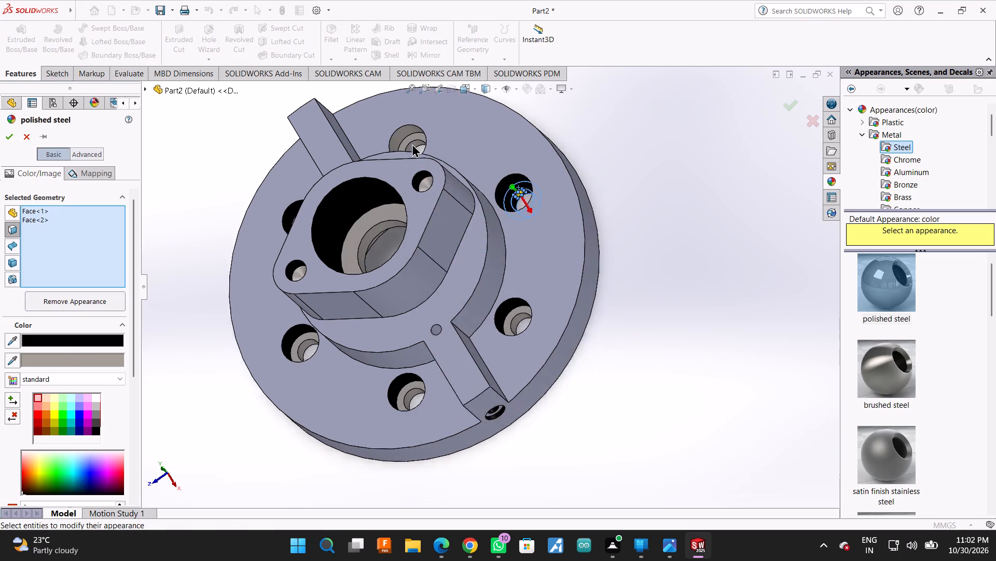
scroll(412, 143, "down", 3)
left_click(414, 145, "ctrl")
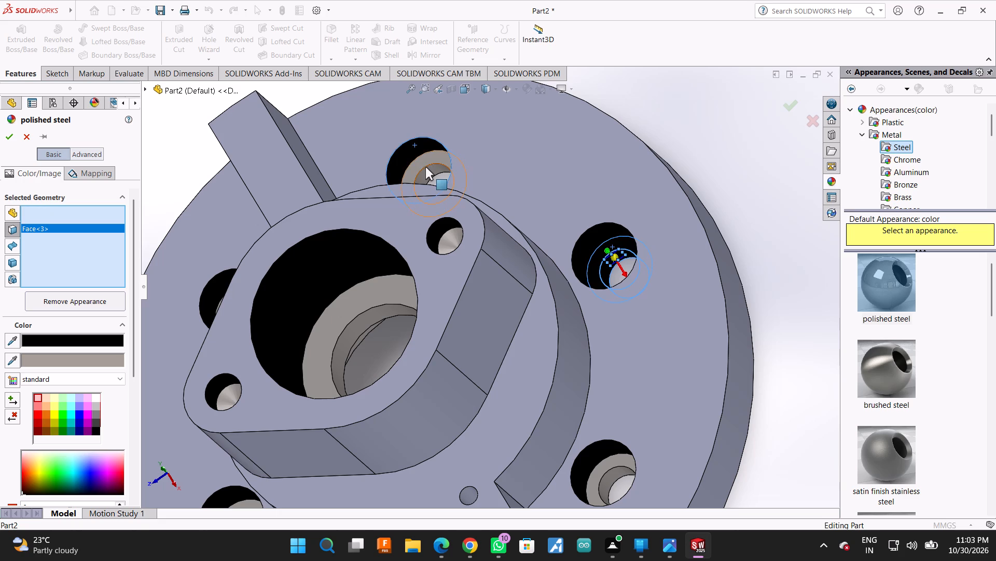
left_click(425, 165, "ctrl")
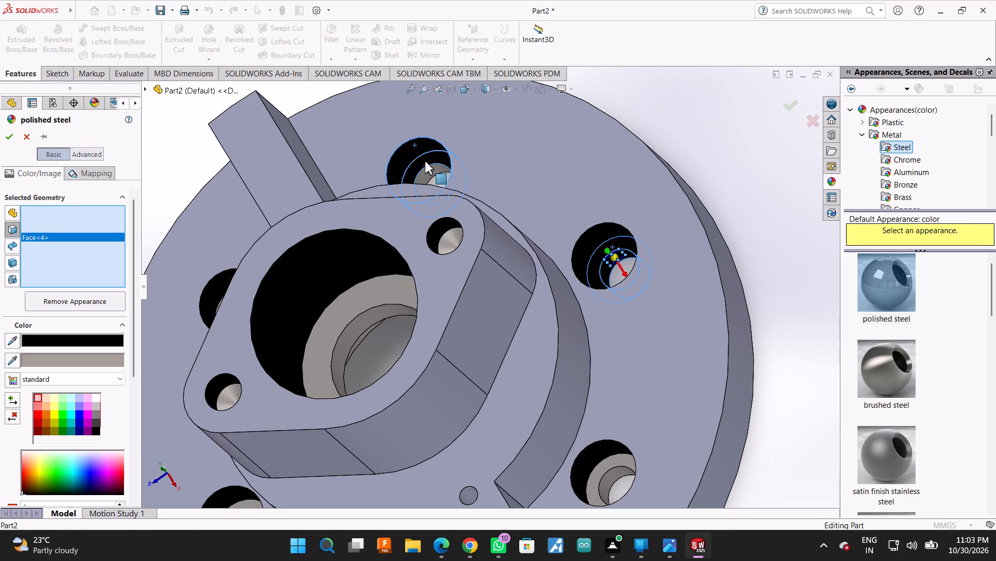
left_click(426, 171, "ctrl")
scroll(434, 188, "up", 3)
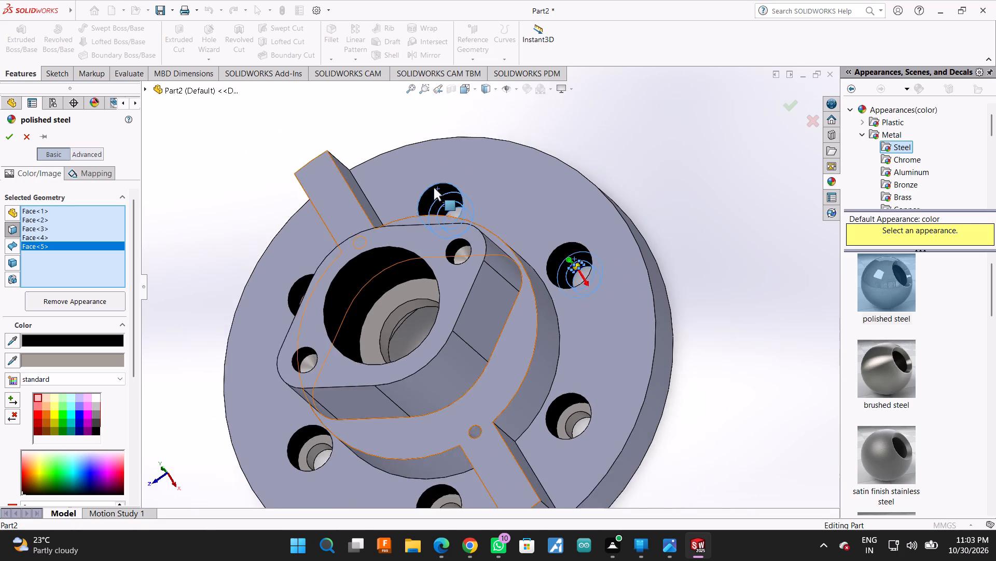
Extend the black color to the counterbore floors and inner bore walls of the three flange bolt holes on either side of the front rib.
scroll(434, 188, "up", 2)
scroll(511, 298, "down", 8)
left_click(496, 344, "ctrl")
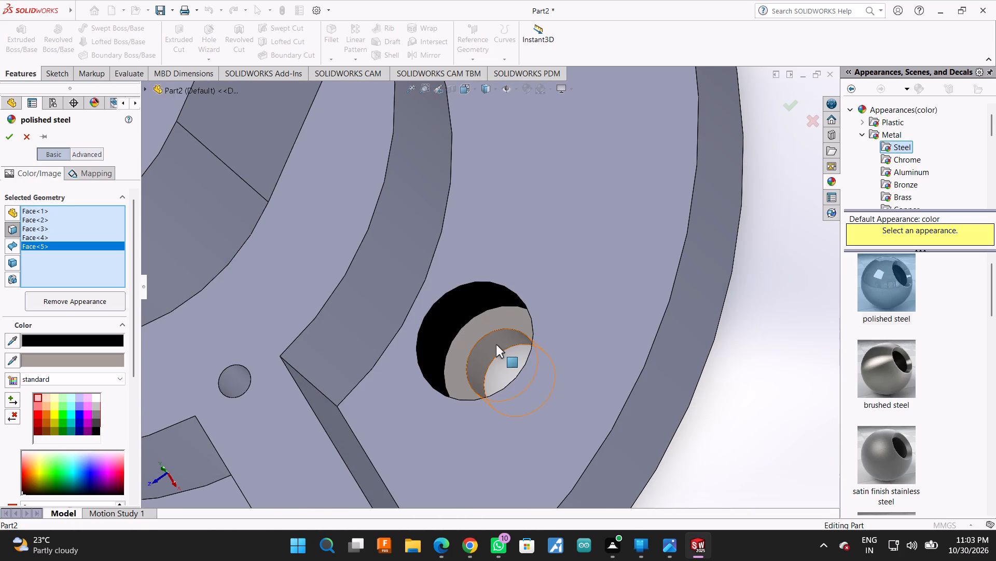
left_click(502, 325, "ctrl")
scroll(502, 325, "up", 6)
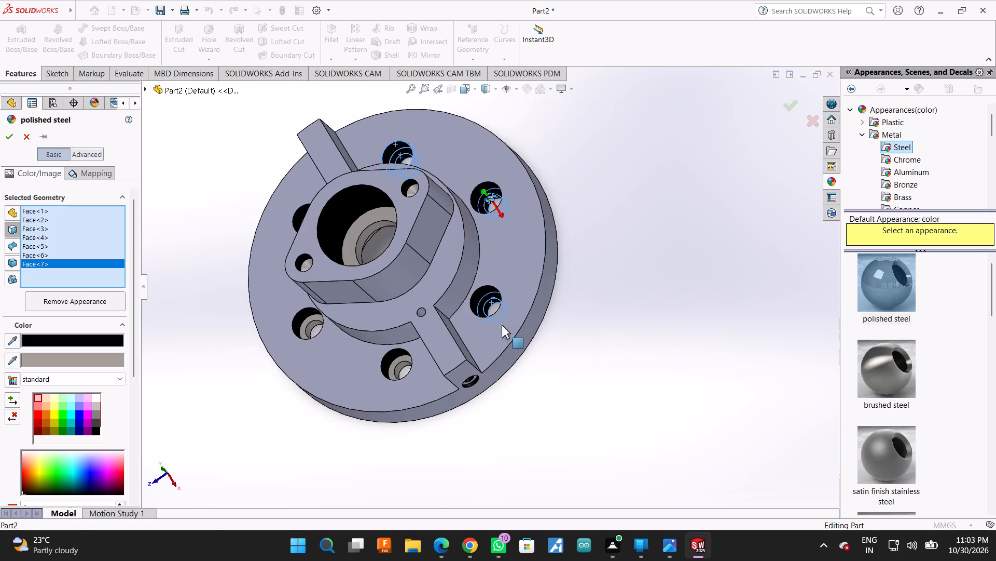
scroll(228, 353, "down", 6)
left_click(399, 285, "ctrl")
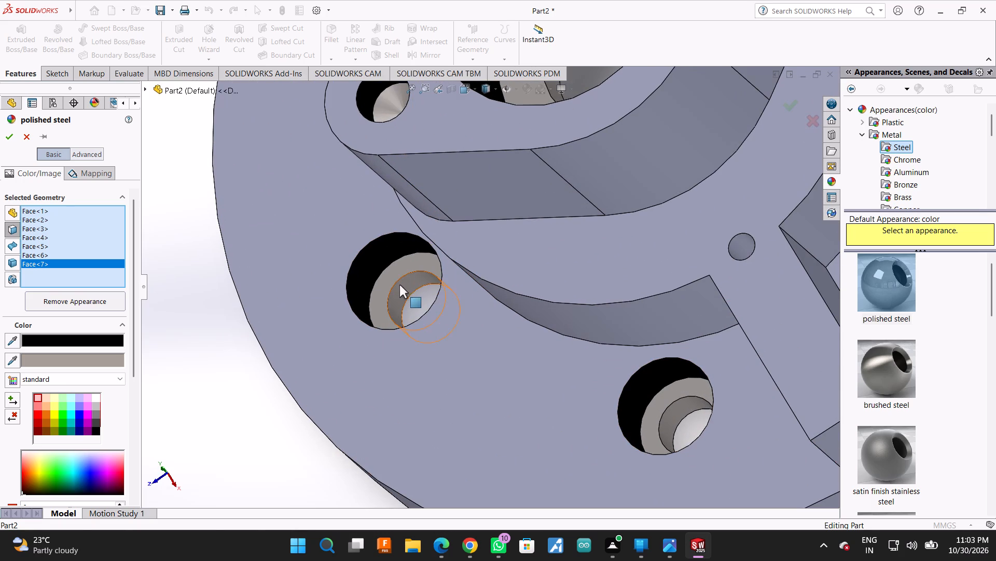
left_click(396, 268, "ctrl")
scroll(402, 284, "up", 2)
scroll(520, 354, "down", 2)
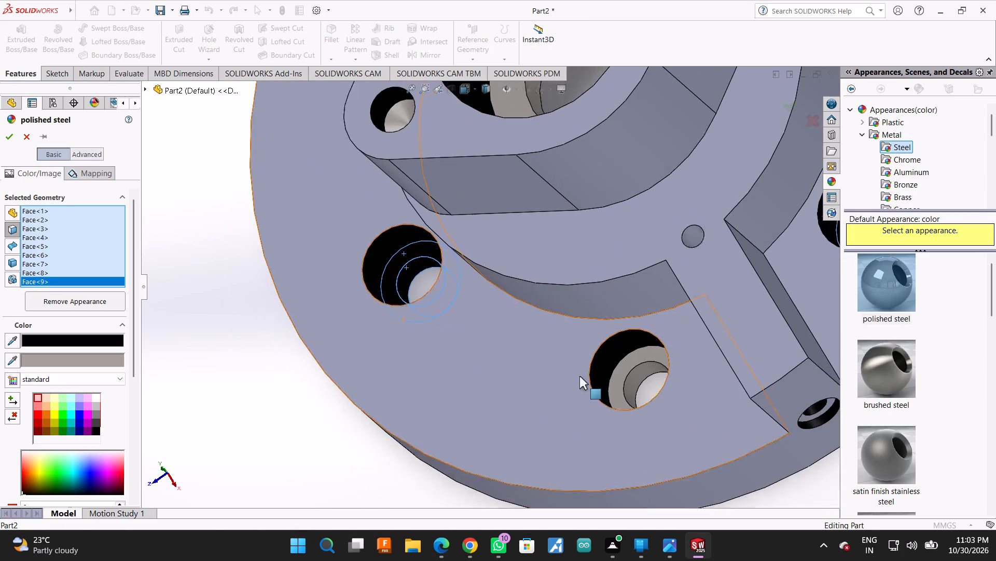
scroll(686, 390, "down", 2)
left_click(636, 355, "ctrl")
left_click(631, 323, "ctrl")
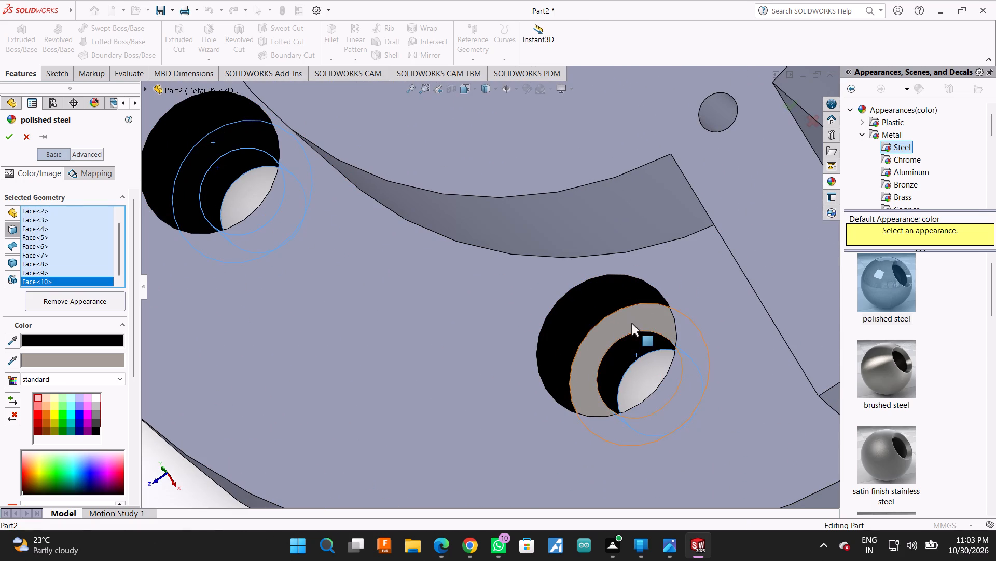
Extend the black color to the bottom faces of both small holes in the hub's top and apply the appearance.
scroll(584, 317, "up", 5, "ctrl")
scroll(647, 330, "up", 3)
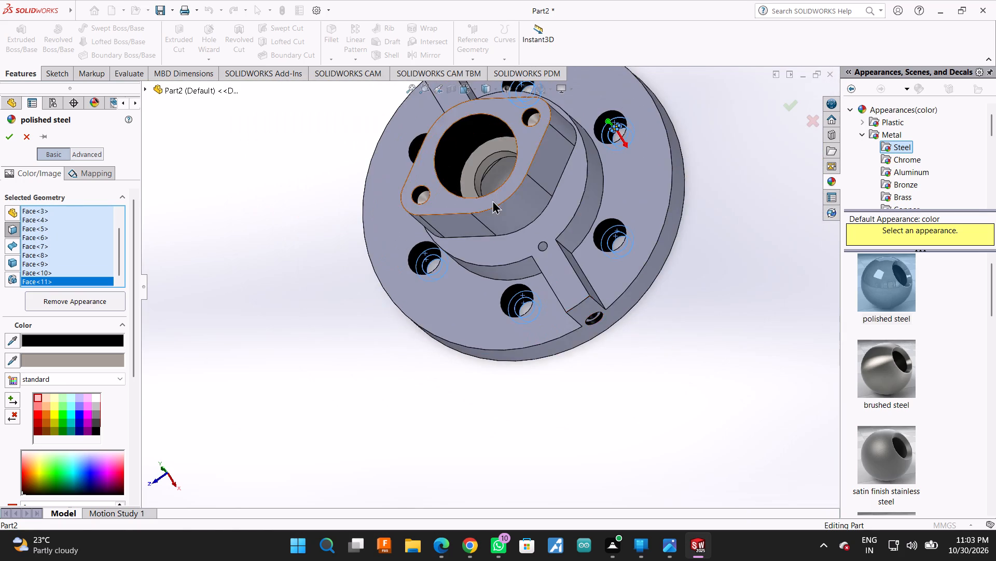
scroll(492, 199, "down", 5)
left_click(409, 263, "ctrl")
scroll(409, 263, "up", 2)
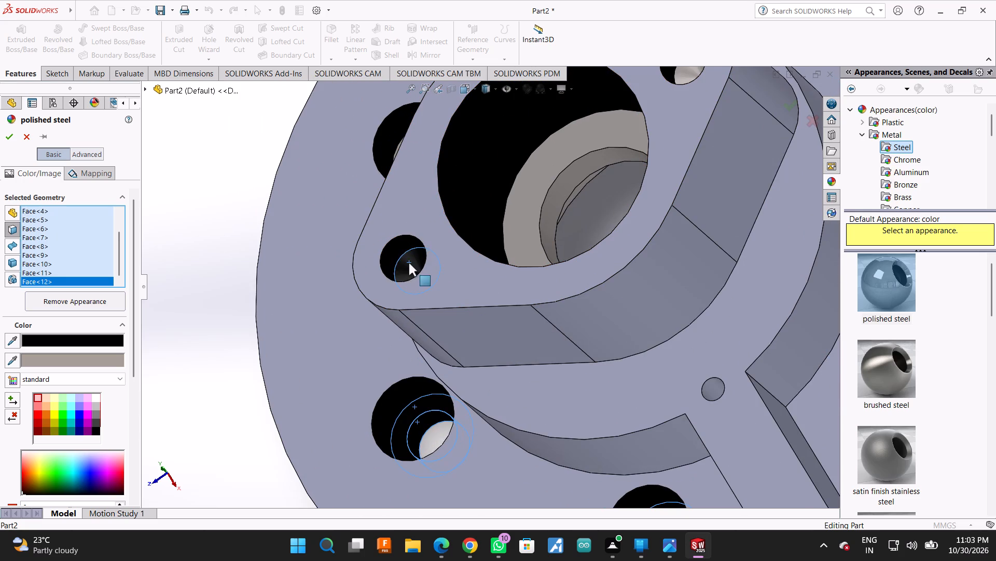
scroll(409, 263, "up", 3)
scroll(478, 233, "down", 4)
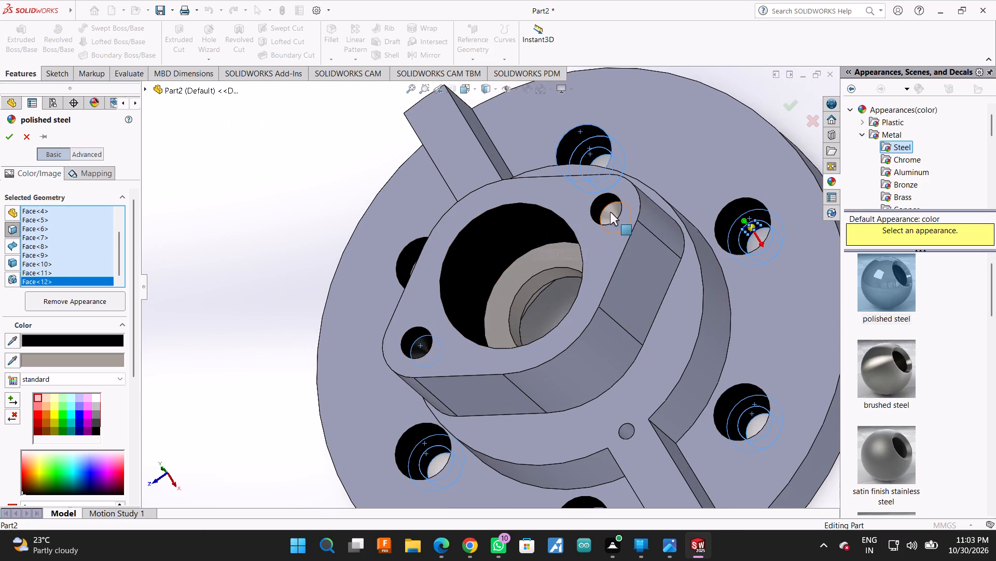
left_click(610, 212, "ctrl")
scroll(610, 212, "up", 2)
scroll(593, 150, "down", 2)
scroll(591, 196, "down", 2)
scroll(579, 262, "up", 3)
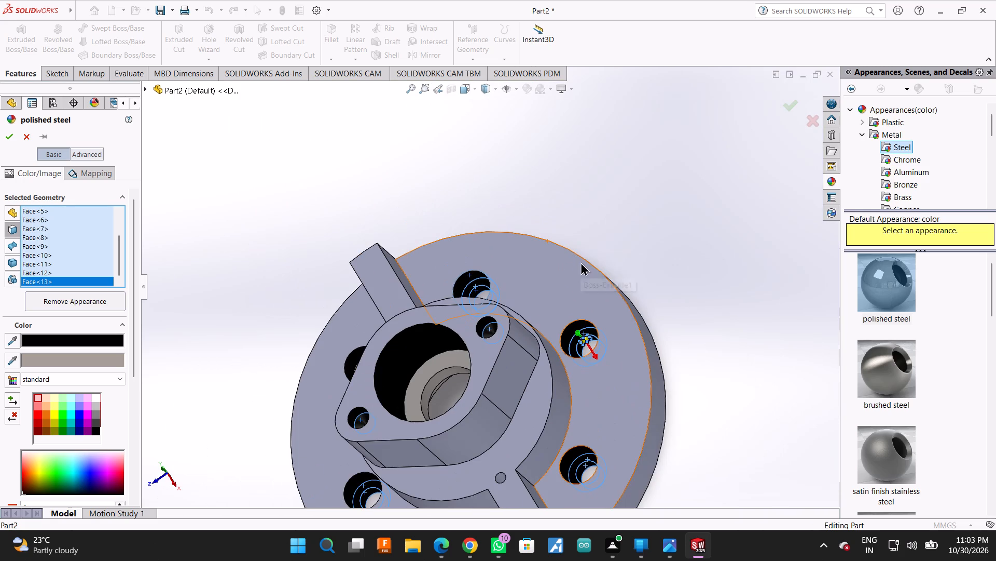
scroll(580, 262, "up", 3)
scroll(580, 317, "up", 5)
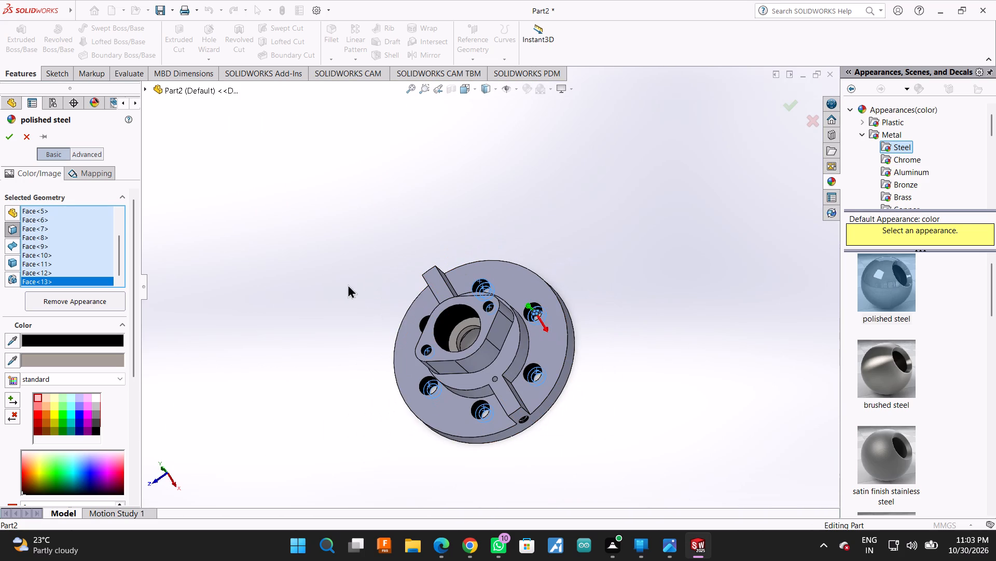
scroll(441, 369, "down", 1)
left_click(793, 104)
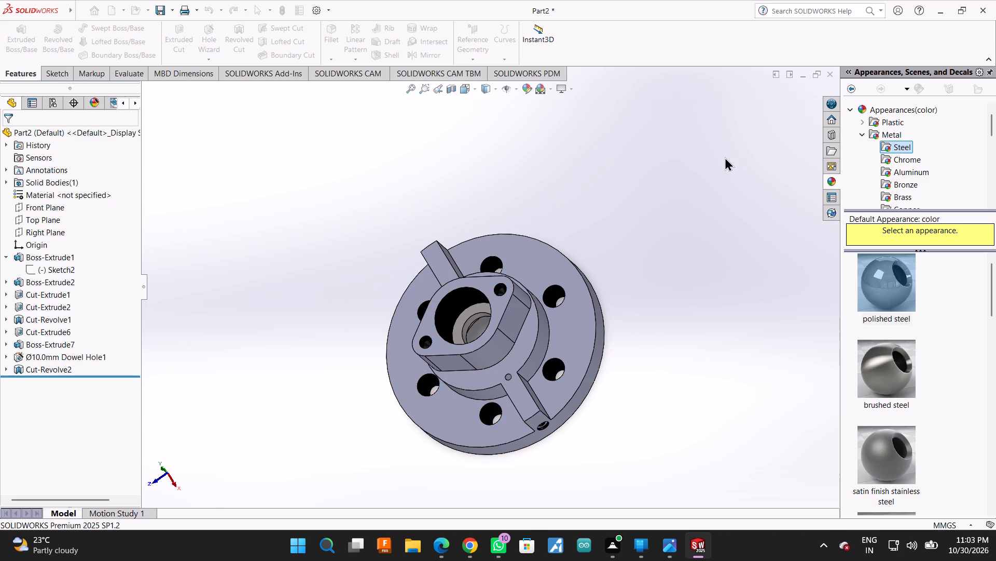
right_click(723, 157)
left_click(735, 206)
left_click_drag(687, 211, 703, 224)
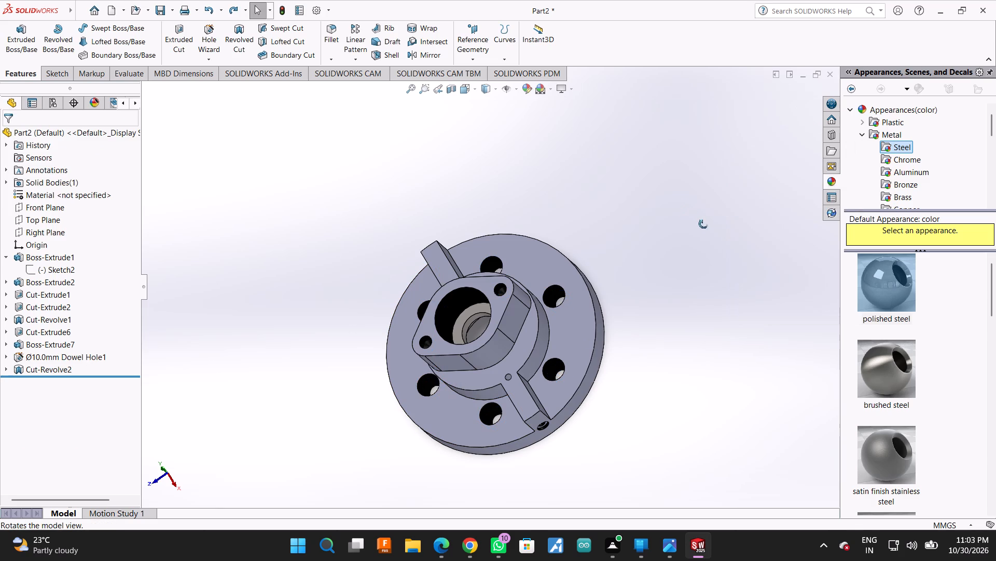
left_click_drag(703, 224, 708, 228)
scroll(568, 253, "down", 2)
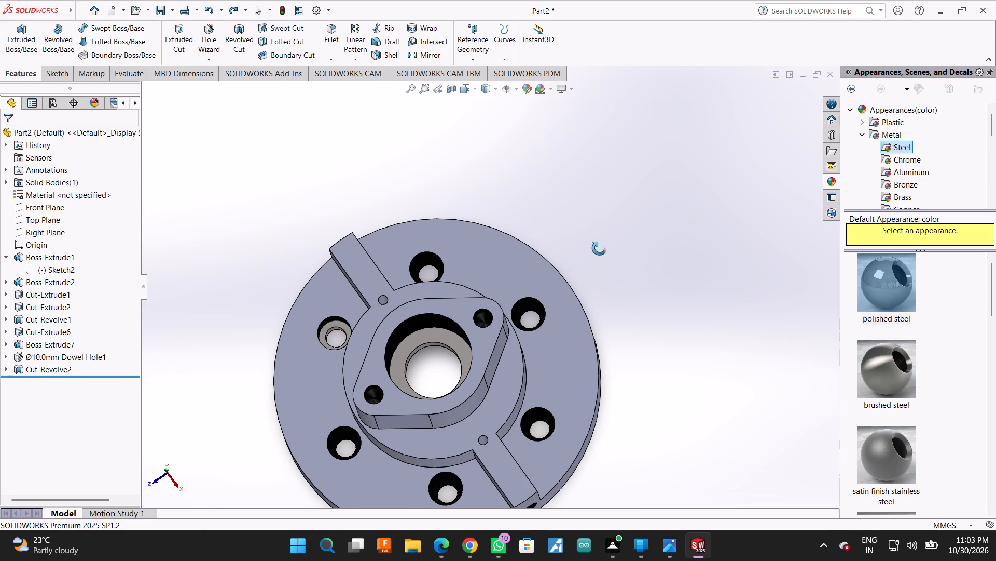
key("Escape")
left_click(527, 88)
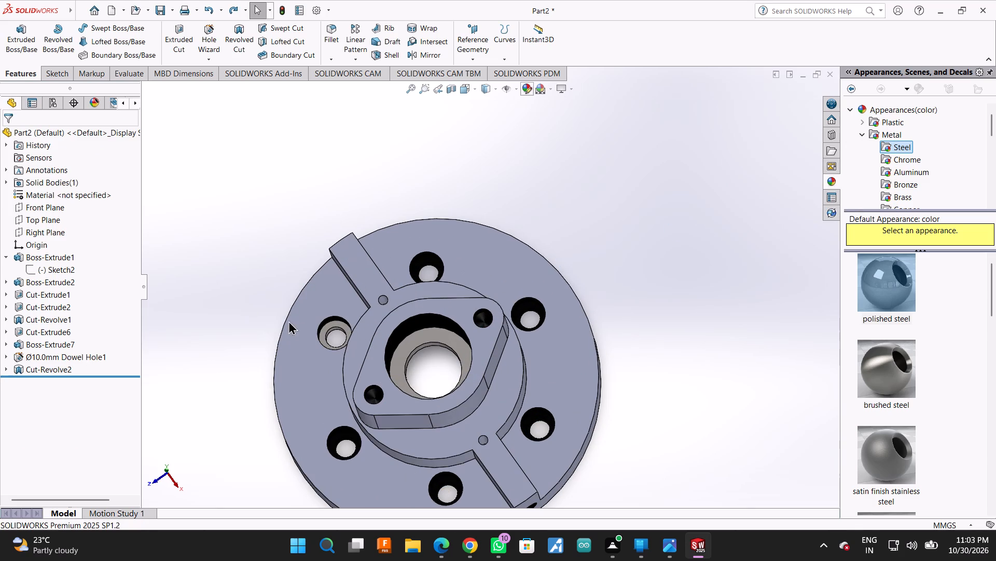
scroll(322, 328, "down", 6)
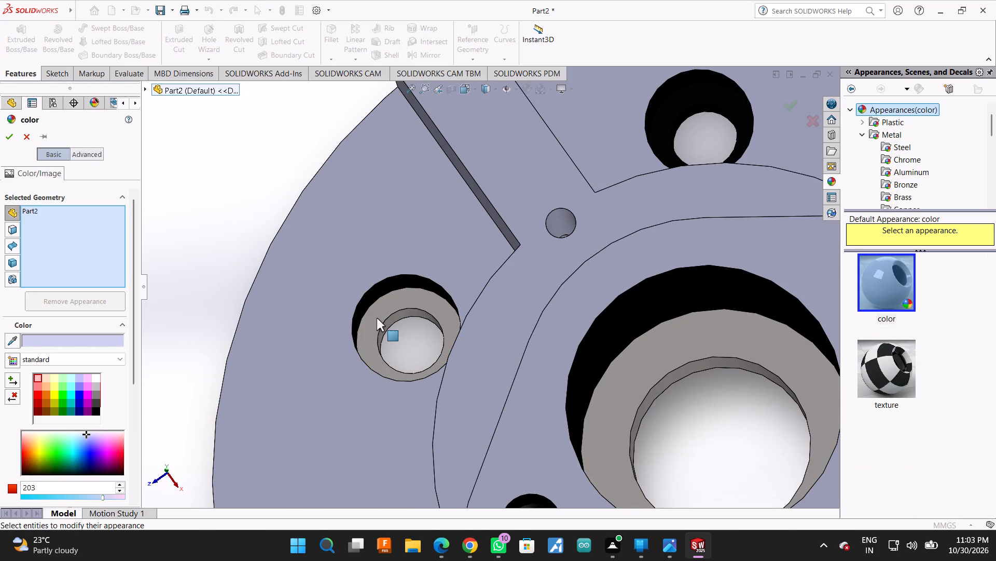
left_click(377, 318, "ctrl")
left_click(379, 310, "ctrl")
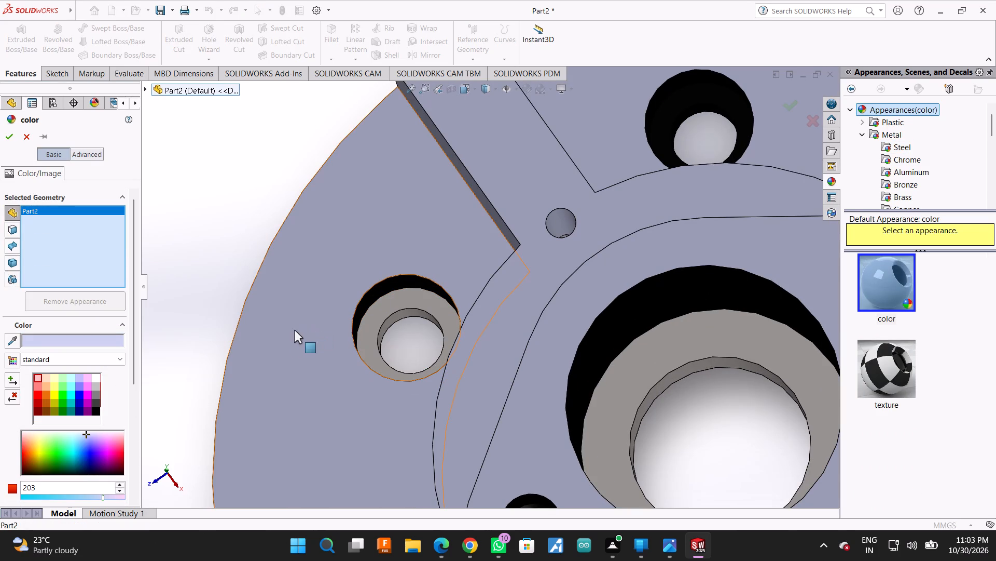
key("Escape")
Set the polished steel color to black on the counterbore floor and inner bore wall of the remaining flange bolt hole beside the rear rib.
left_click(374, 311)
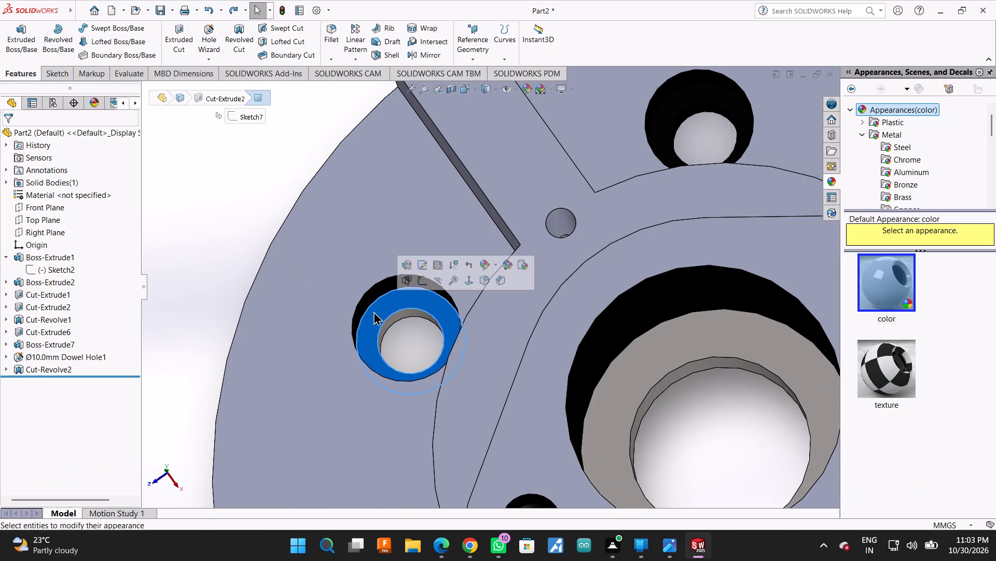
left_click(388, 322, "ctrl")
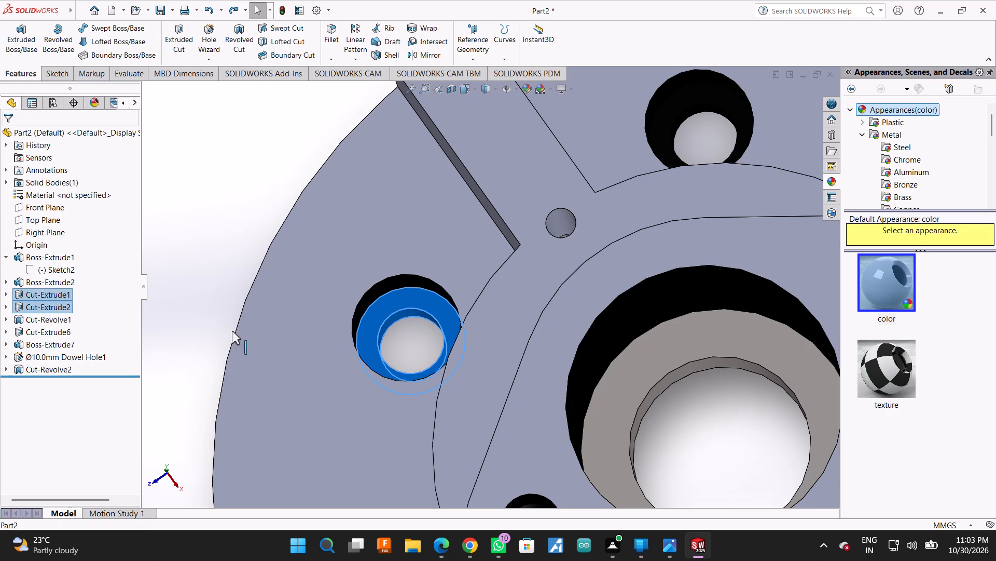
left_click(531, 86)
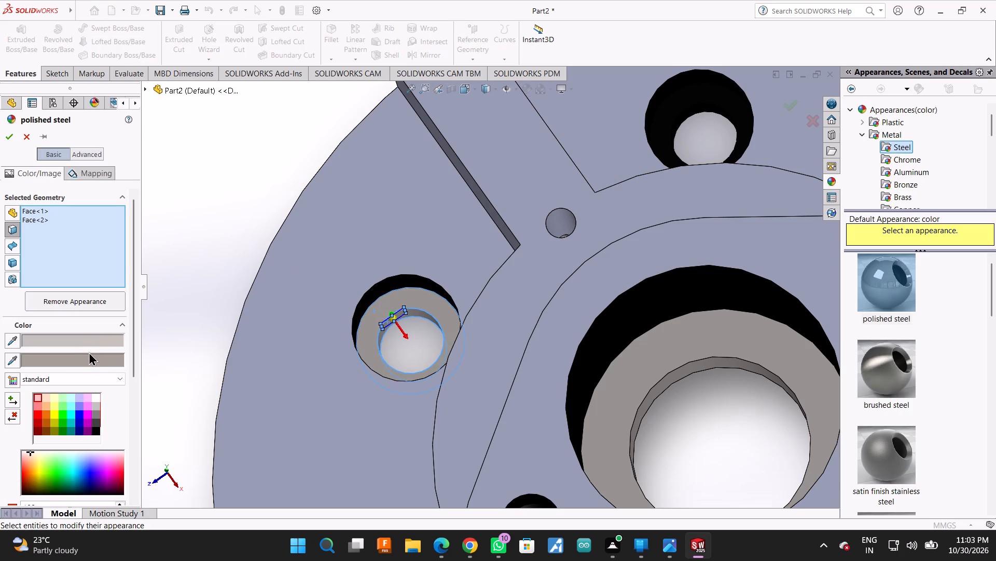
left_click(72, 347)
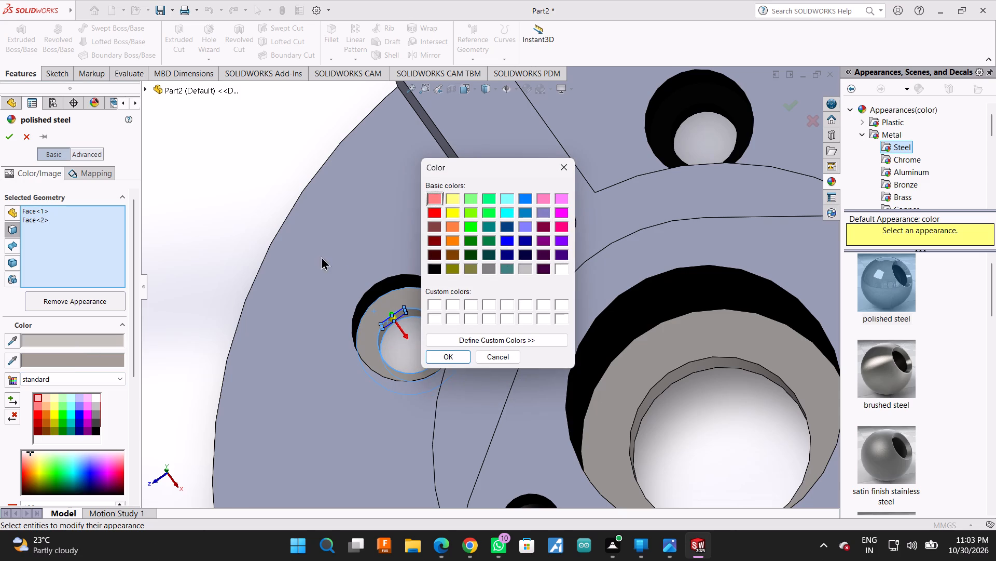
left_click(432, 268)
left_click(428, 268)
left_click(435, 353)
Extend the black color to the central bore's step face and lower bore wall and apply the appearance.
scroll(435, 353, "up", 4)
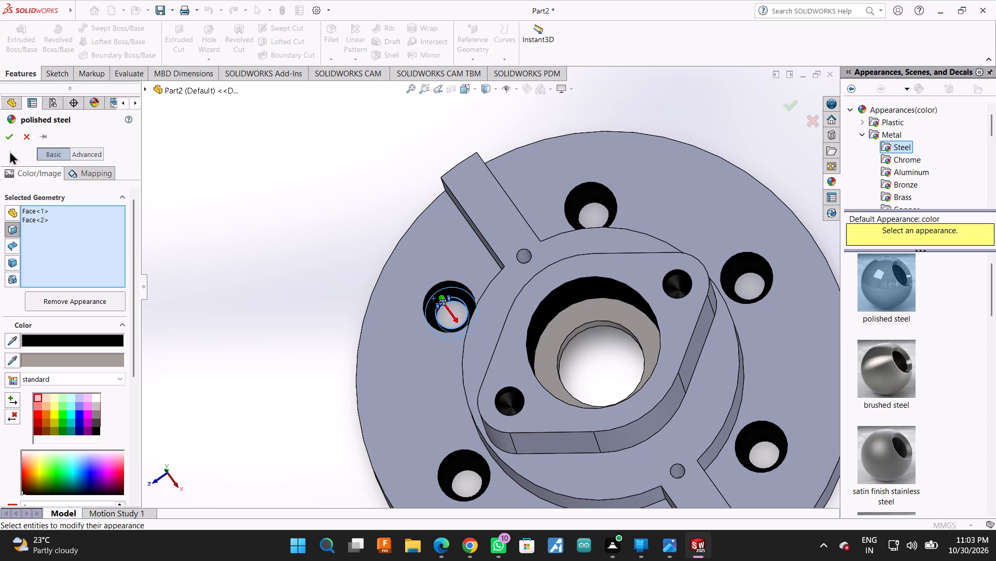
scroll(354, 300, "up", 4)
scroll(425, 295, "down", 4)
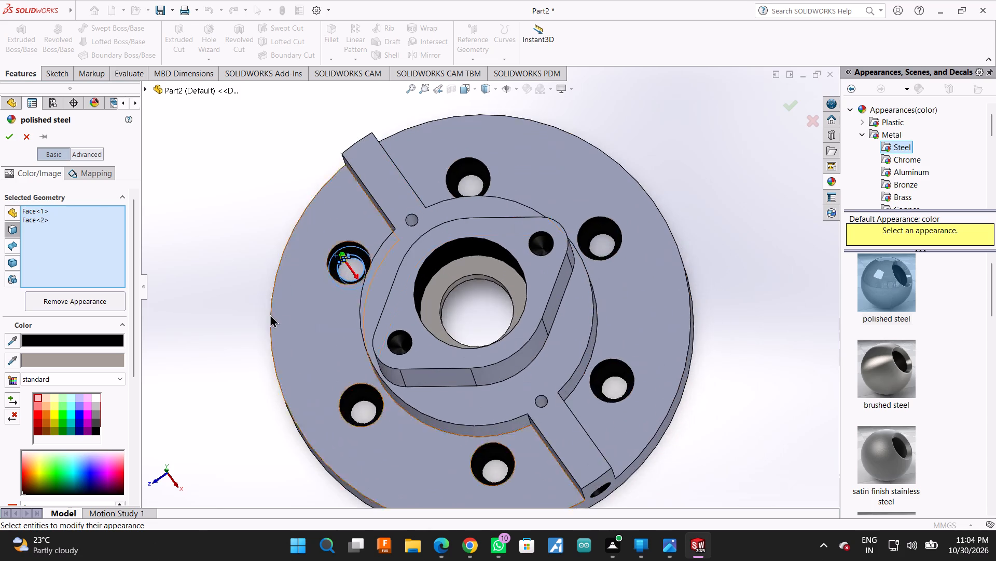
scroll(270, 314, "down", 2)
left_click(635, 242, "ctrl")
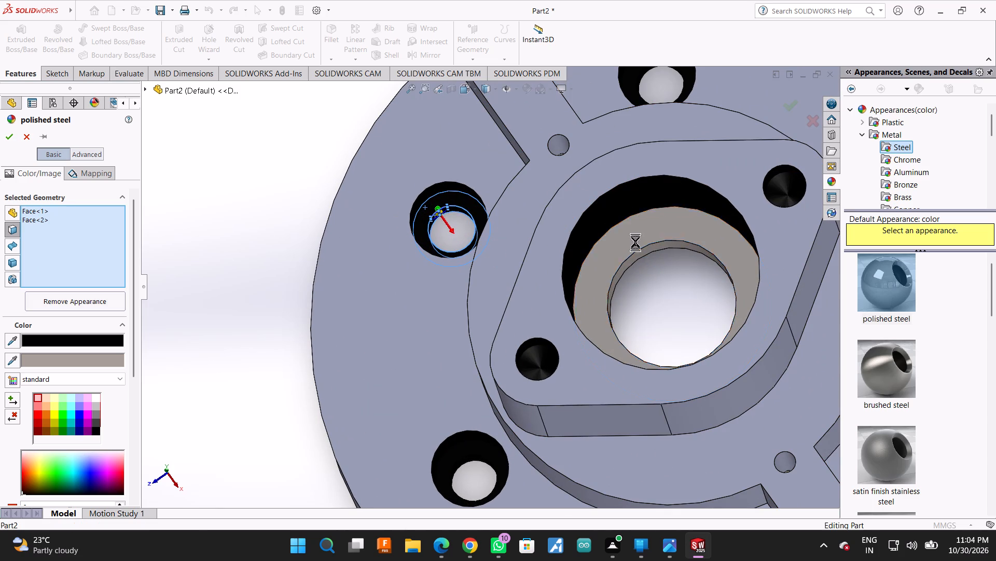
left_click(634, 257, "ctrl")
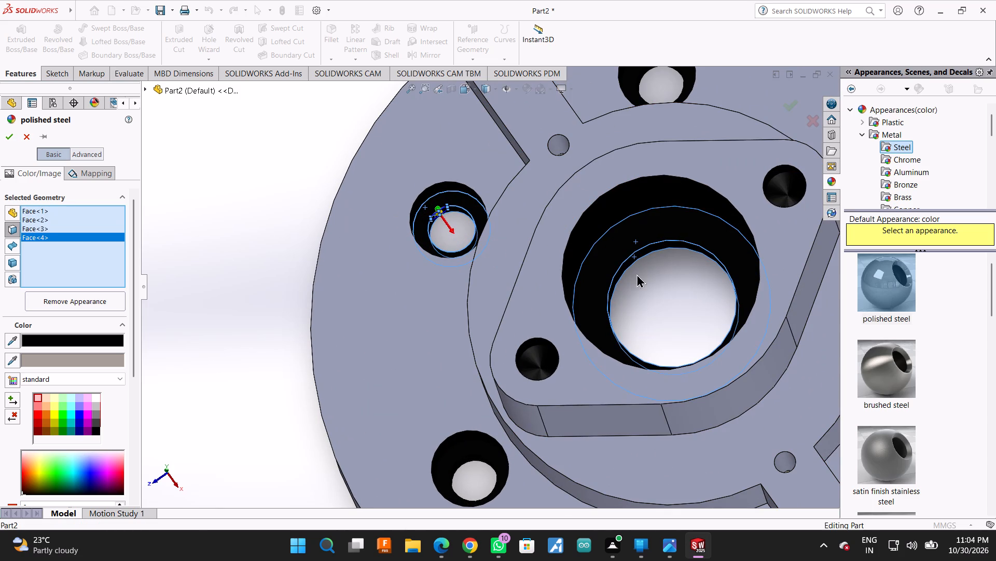
scroll(621, 295, "up", 5)
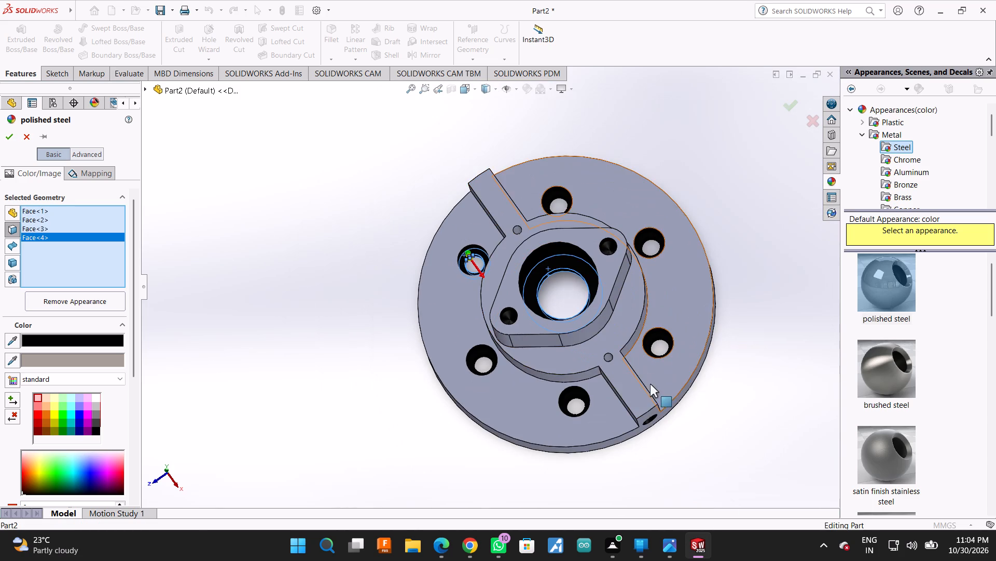
left_click(11, 135)
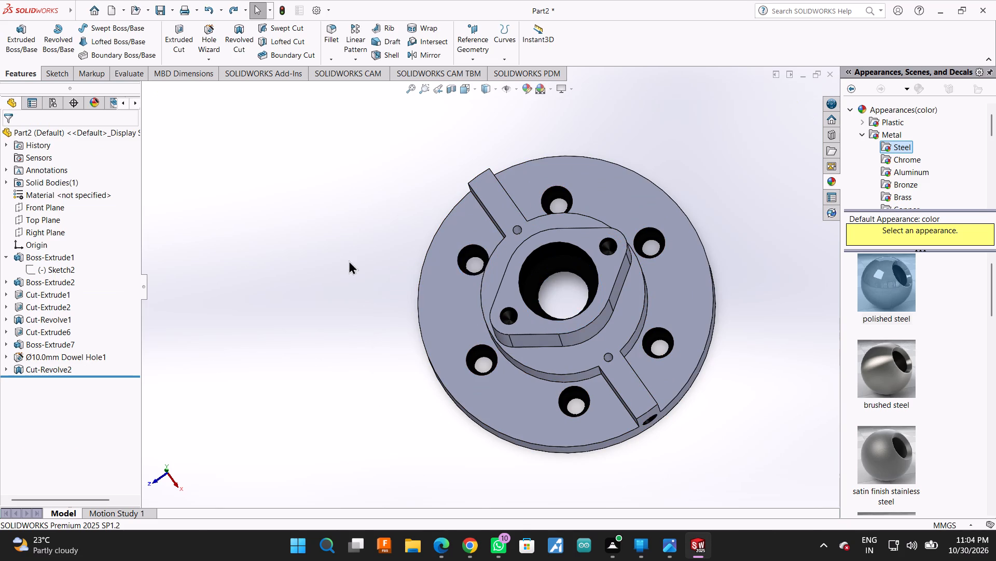
Examine the part from several sides for hole faces that are not yet black, ending at the radial hole in the rib's outer end.
scroll(583, 286, "up", 1)
scroll(713, 255, "up", 1)
right_click(713, 255)
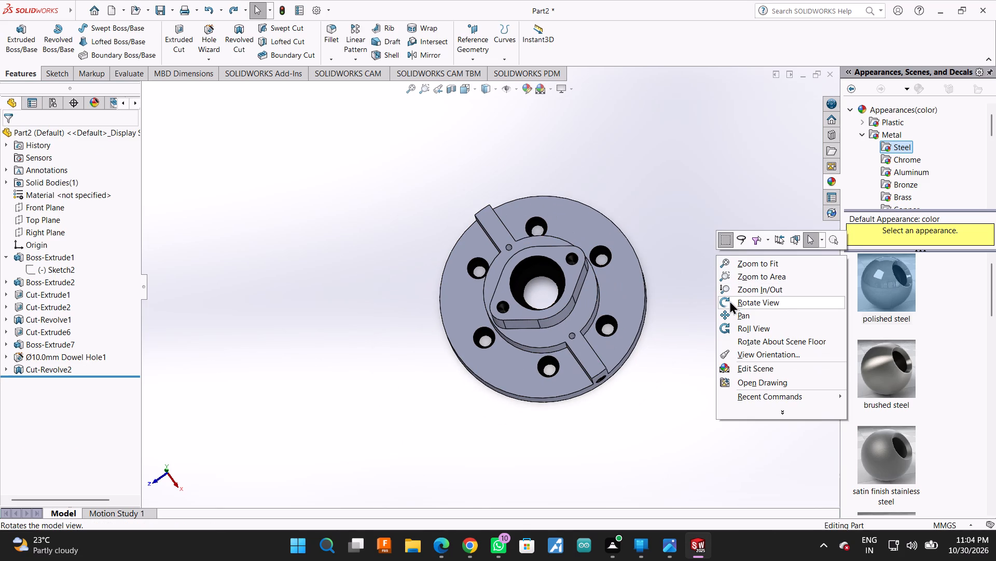
left_click(729, 300)
left_click_drag(683, 315, 683, 209)
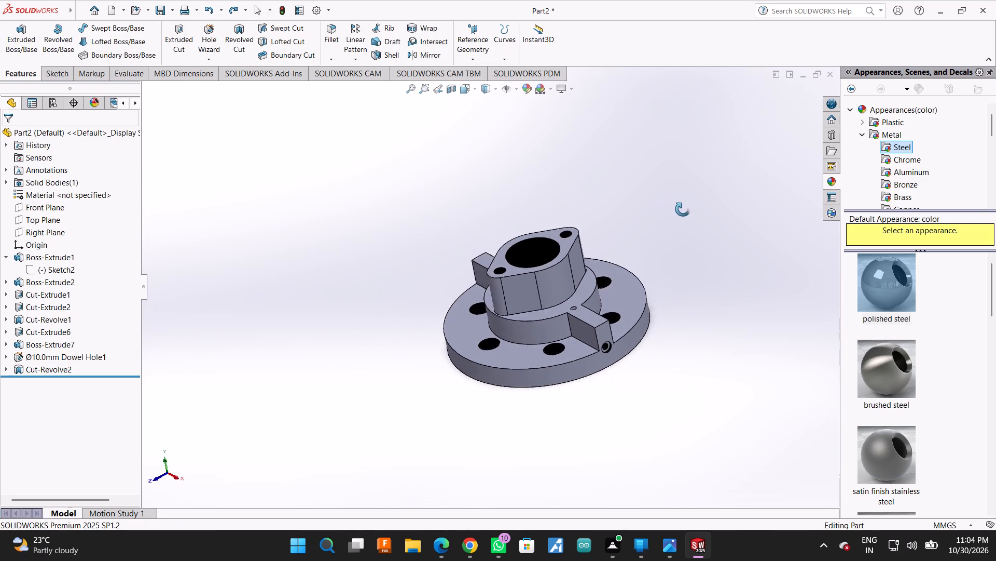
left_click_drag(683, 209, 634, 364)
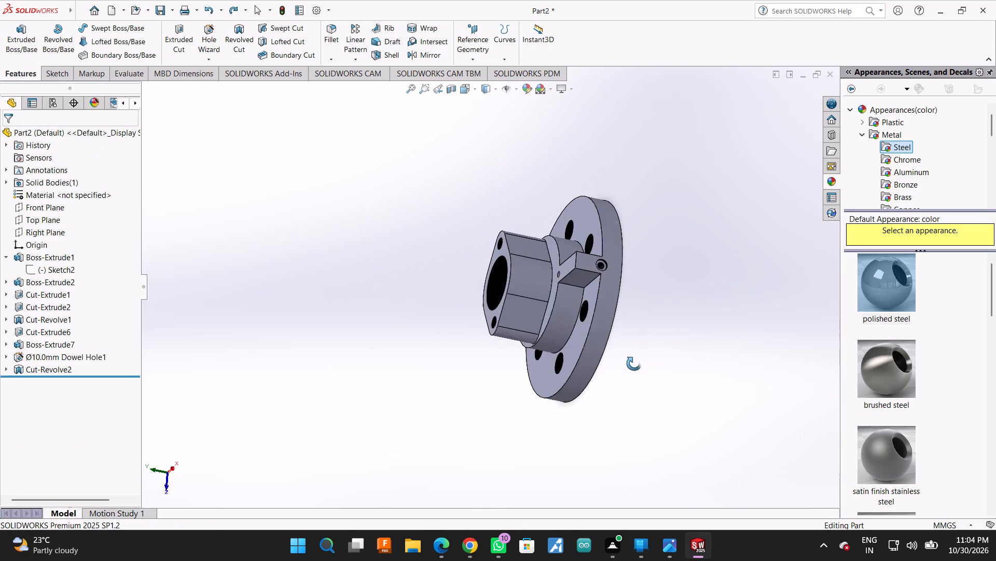
left_click_drag(634, 364, 791, 292)
scroll(346, 318, "down", 3)
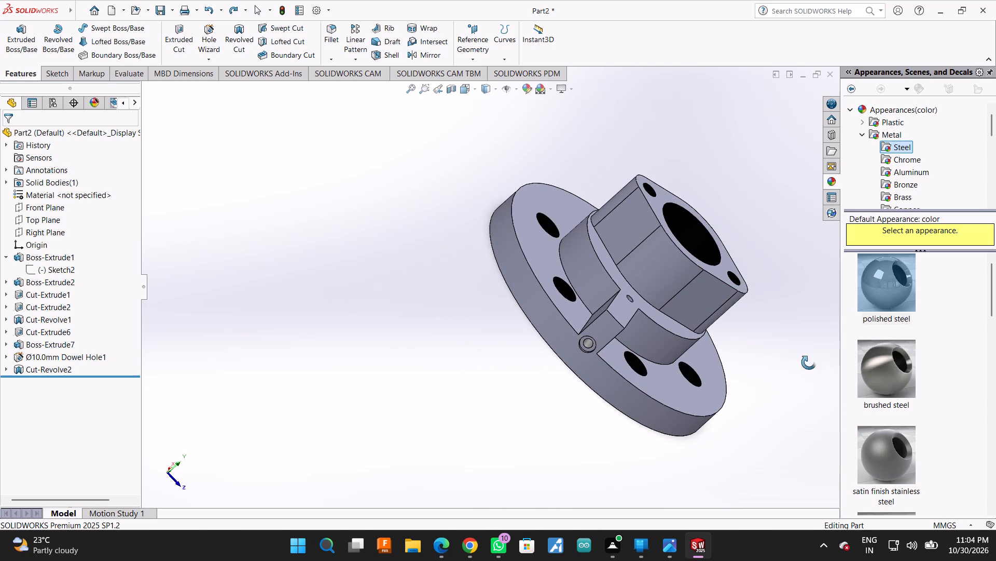
left_click_drag(308, 233, 290, 354)
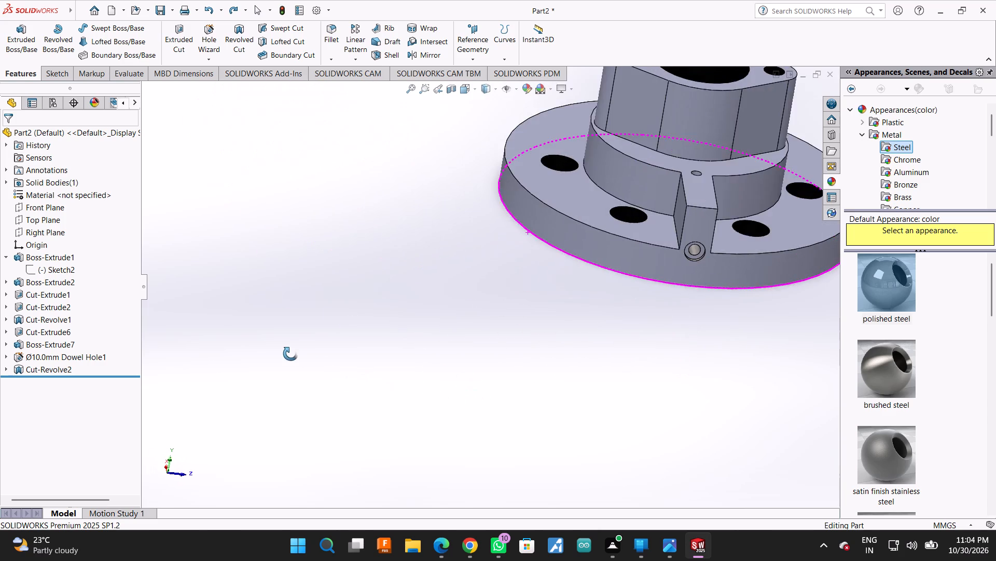
left_click_drag(290, 354, 288, 308)
left_click_drag(779, 351, 773, 347)
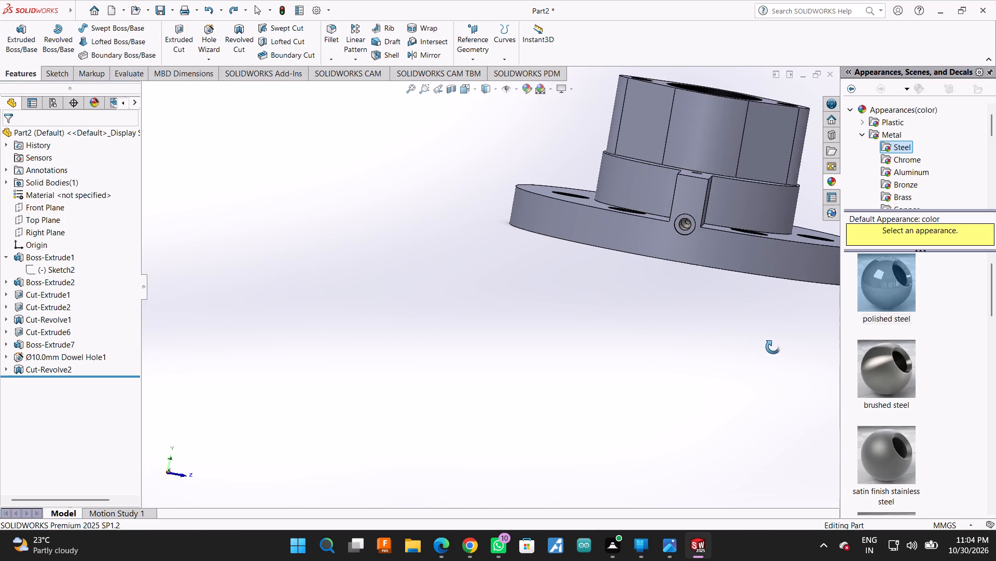
left_click_drag(773, 347, 775, 339)
scroll(749, 259, "down", 4)
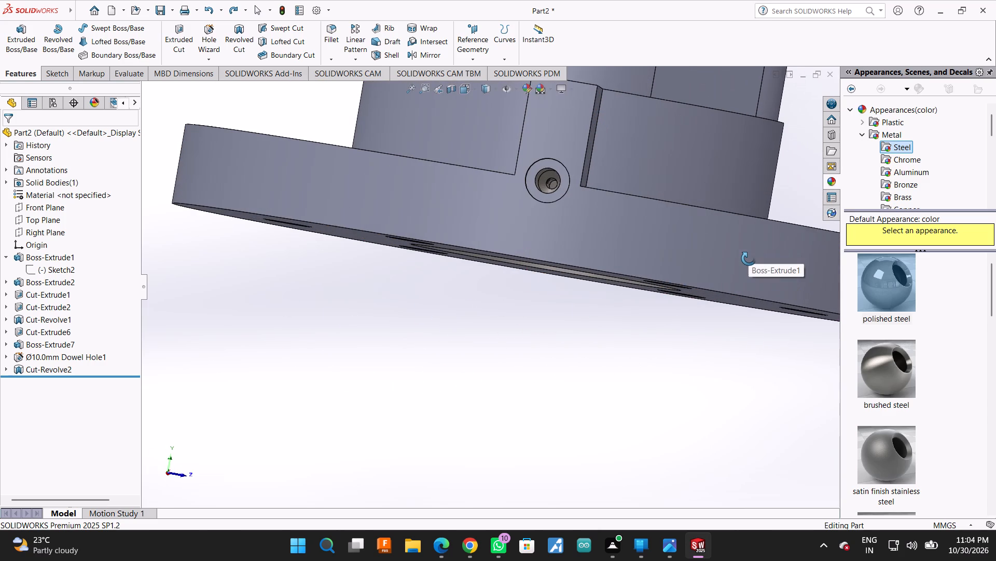
key("Escape")
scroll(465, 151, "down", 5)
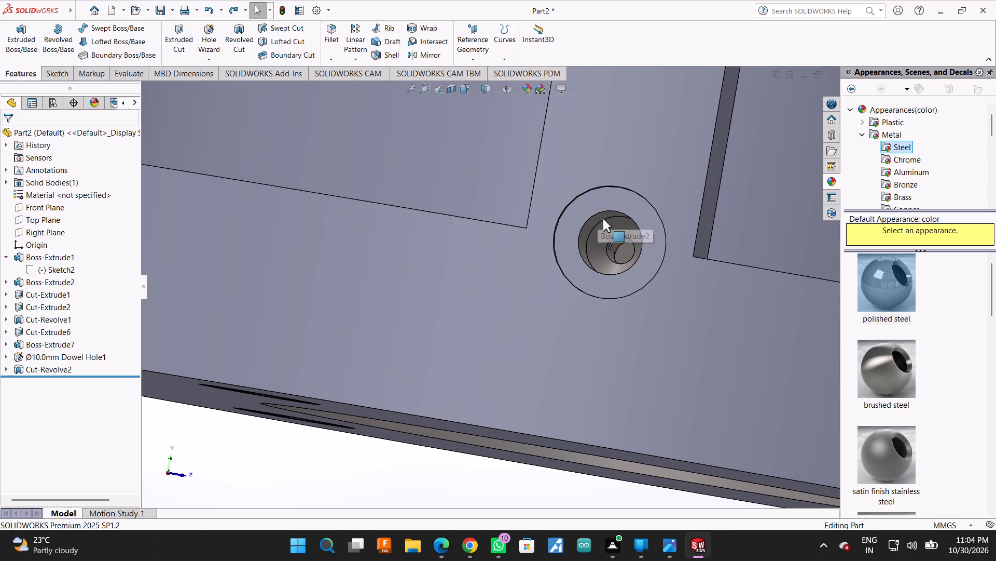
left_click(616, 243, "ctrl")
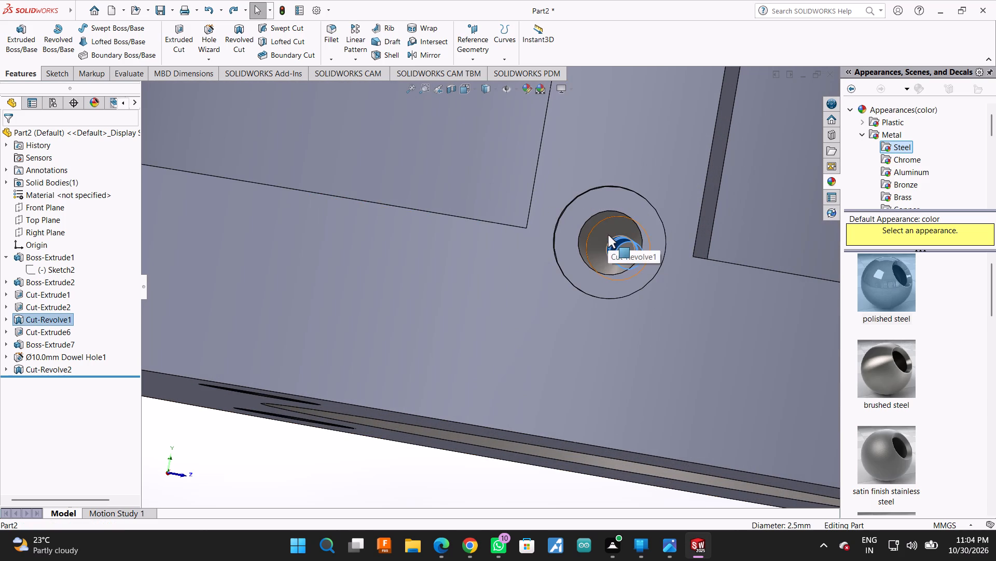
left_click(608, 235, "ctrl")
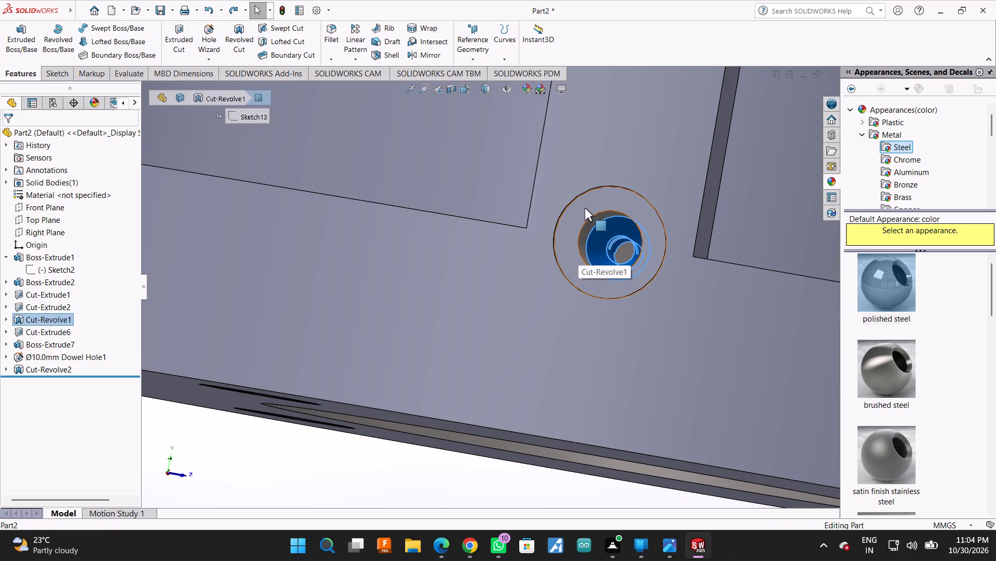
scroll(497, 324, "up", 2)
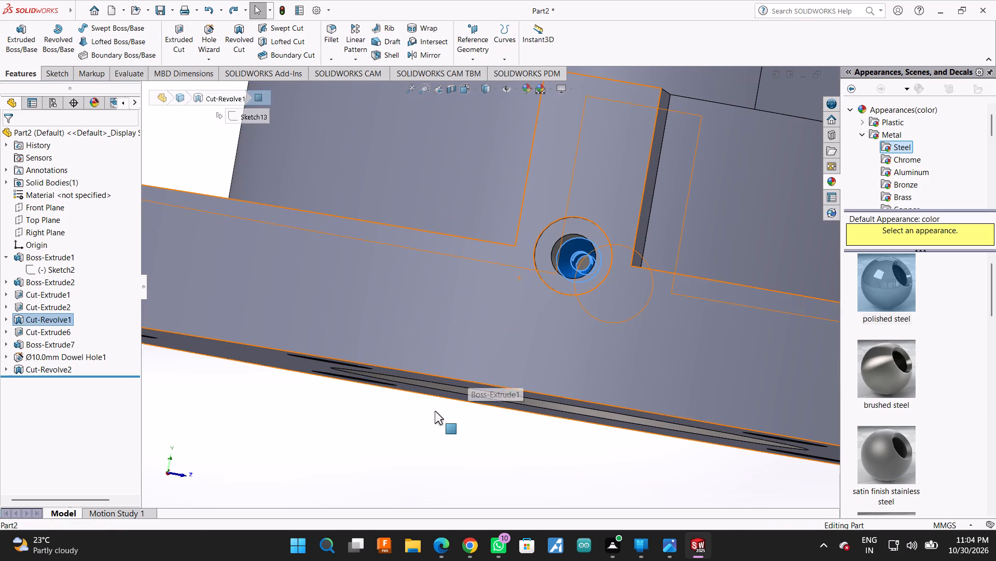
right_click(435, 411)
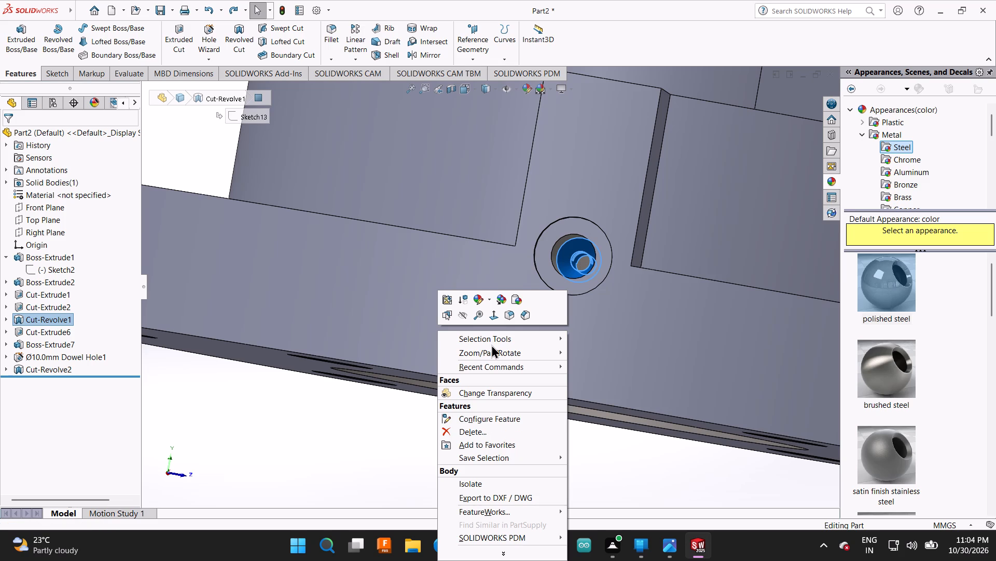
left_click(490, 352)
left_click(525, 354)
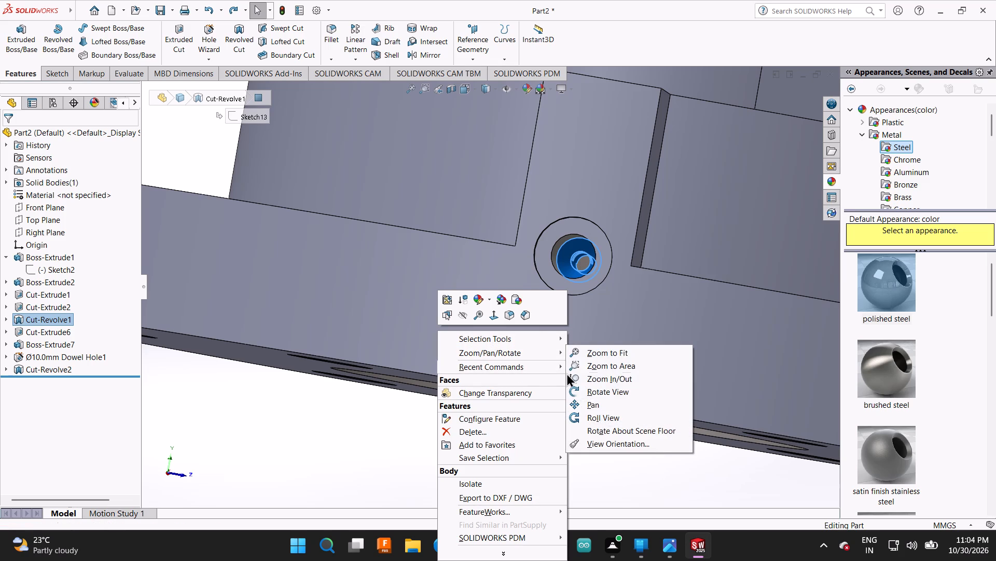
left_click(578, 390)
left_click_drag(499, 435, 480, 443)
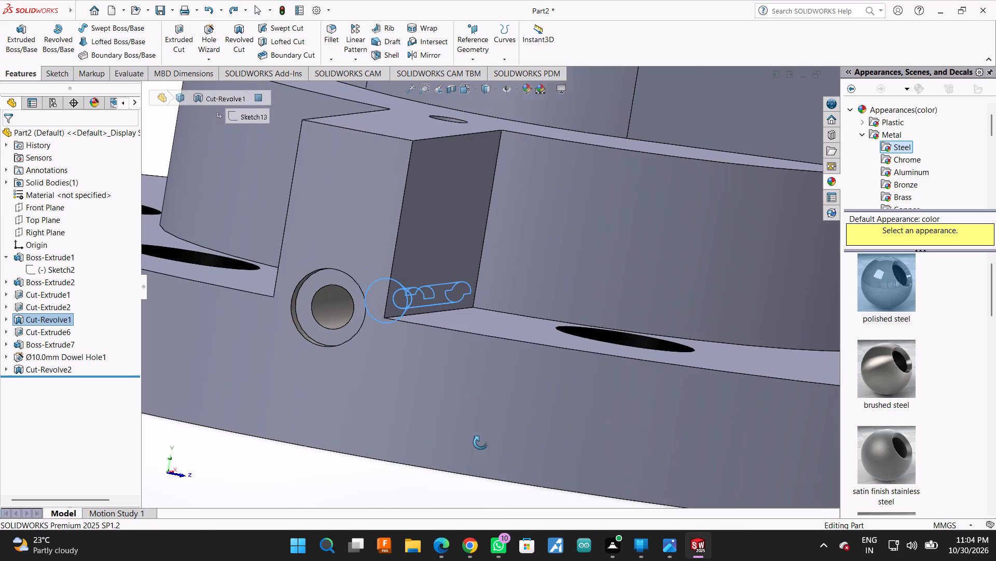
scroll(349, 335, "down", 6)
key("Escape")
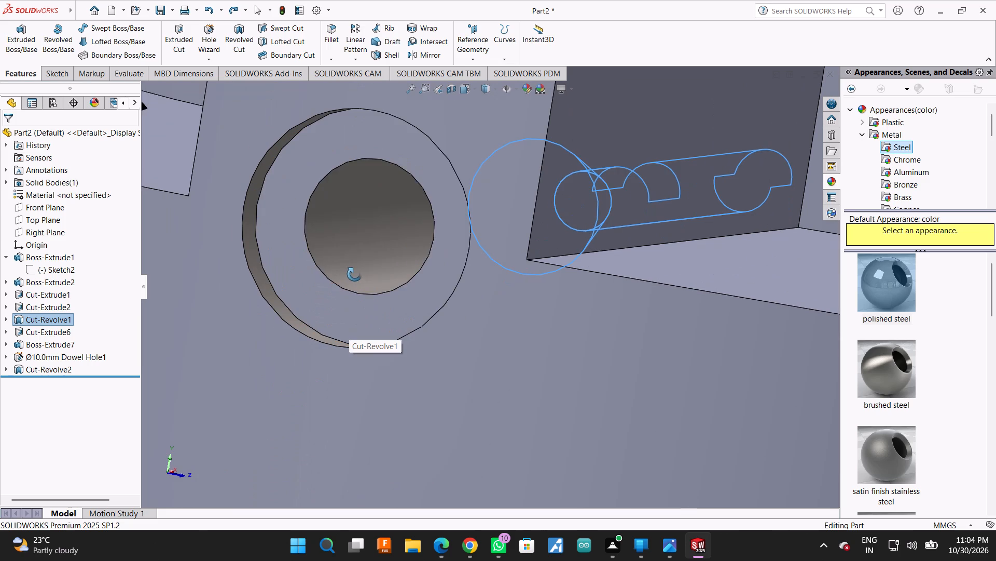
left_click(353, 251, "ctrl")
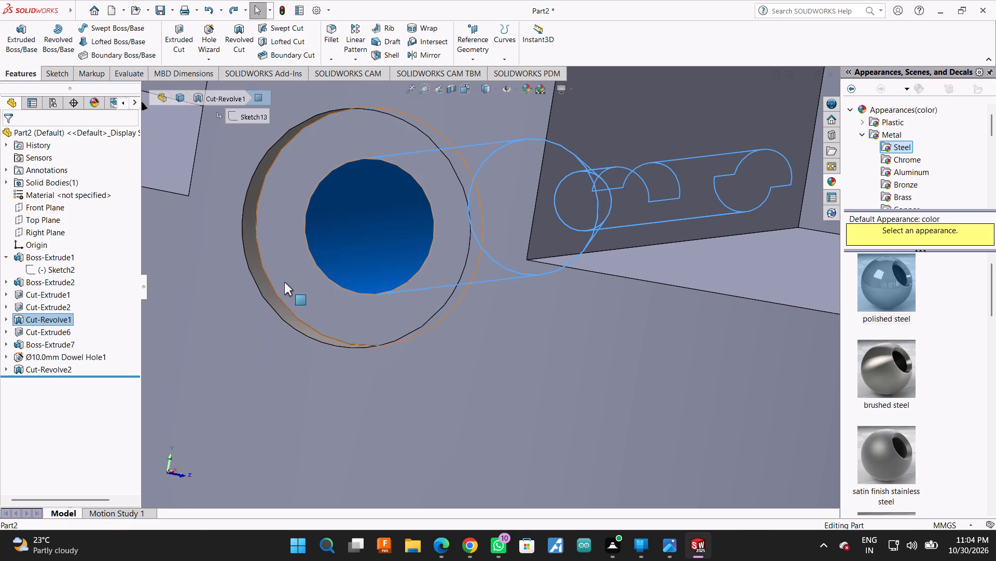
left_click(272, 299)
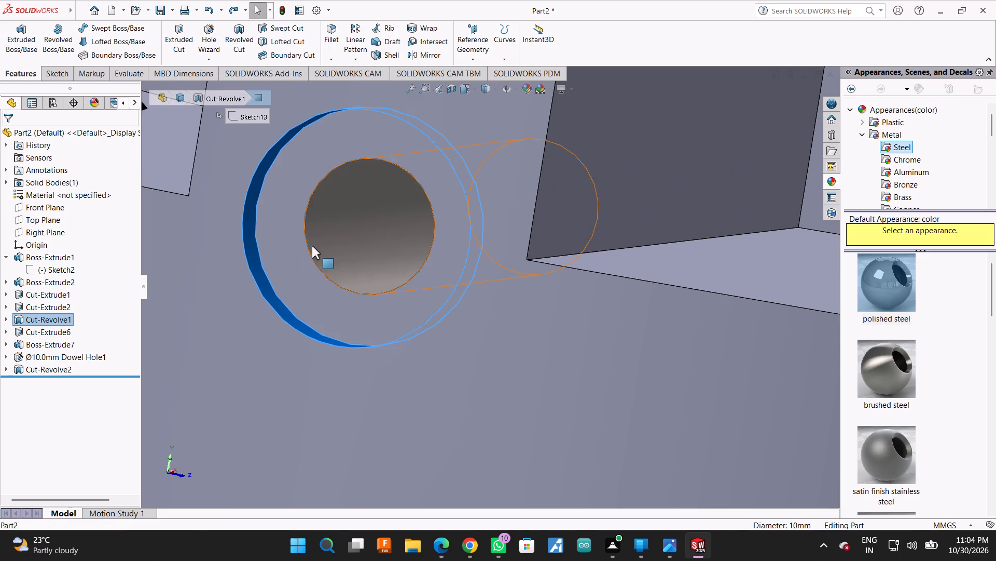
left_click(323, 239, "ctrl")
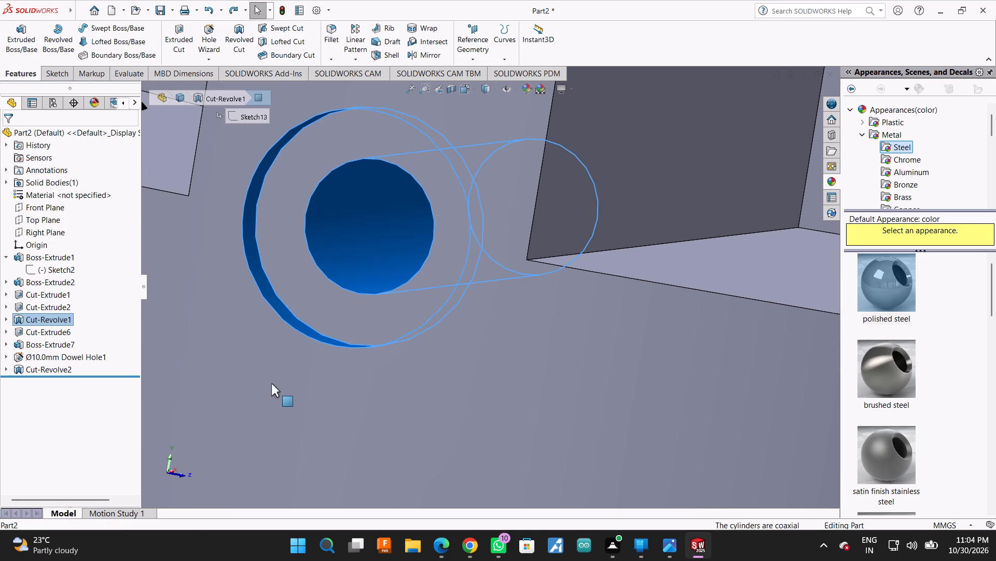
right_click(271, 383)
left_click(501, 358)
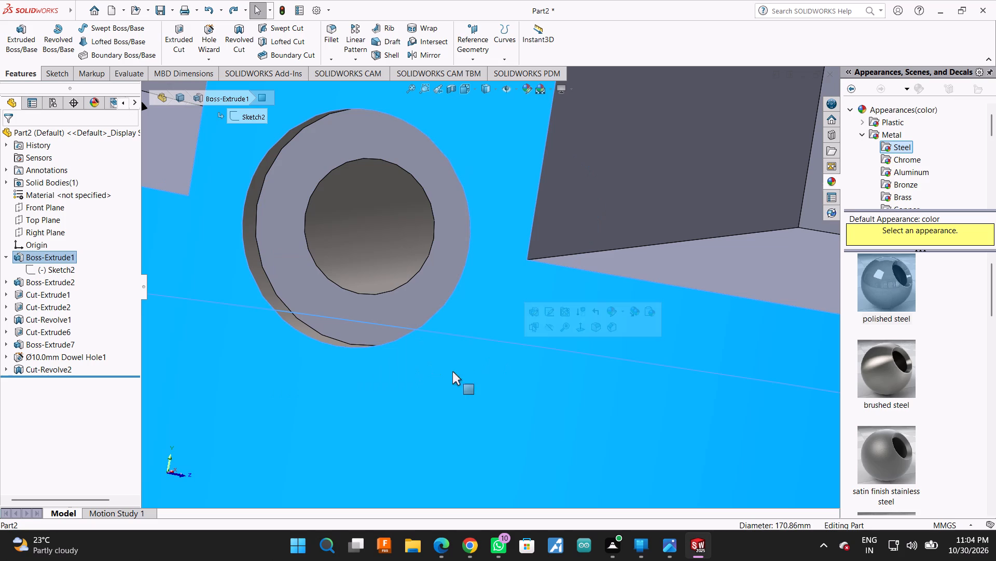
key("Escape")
Set the polished steel color to black on the radial hole's six inner faces, from its outer recess through the conical section to the central bore, and apply it.
scroll(366, 440, "up", 5)
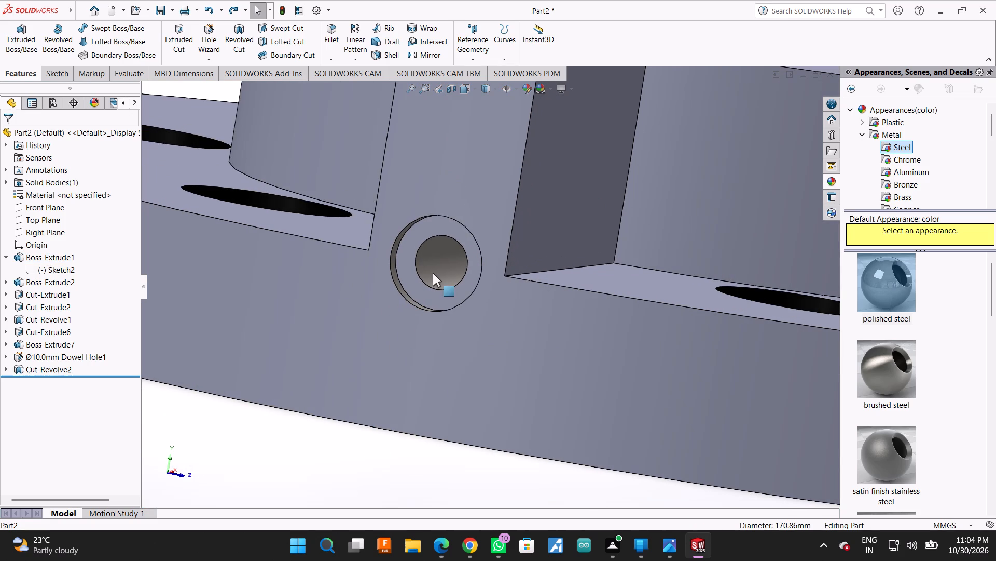
left_click(438, 274, "ctrl")
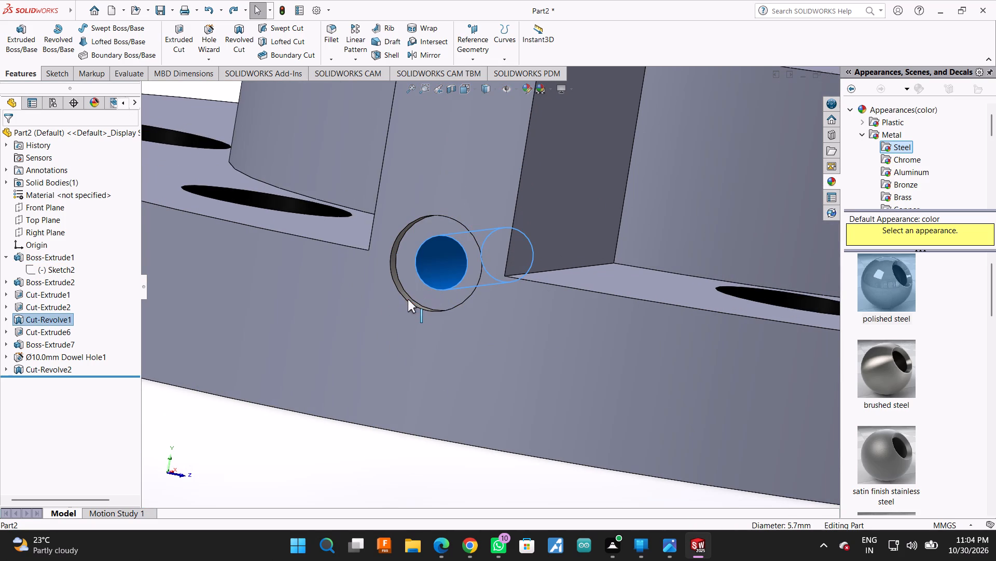
scroll(410, 299, "down", 5, "ctrl")
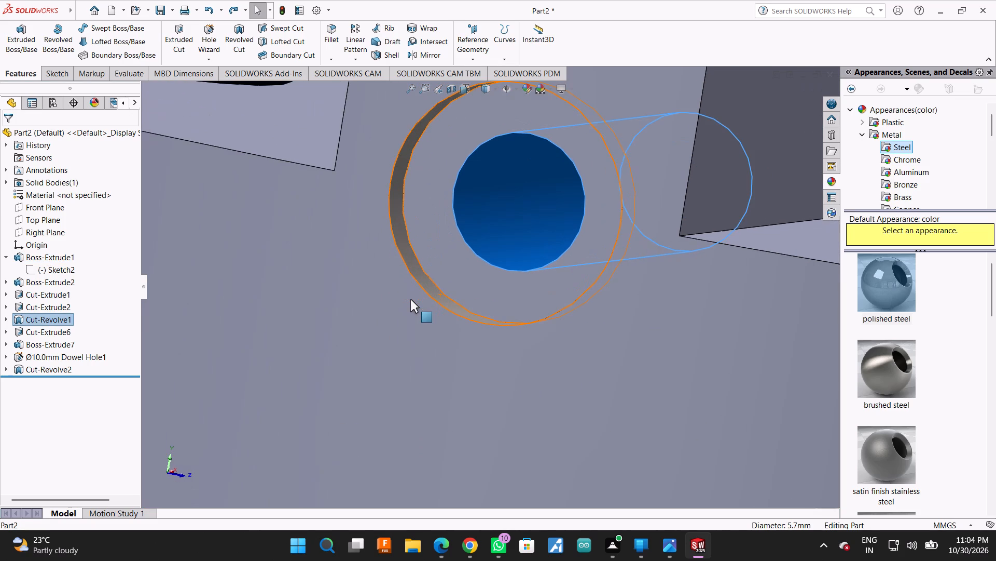
left_click(410, 299, "ctrl")
left_click(403, 318, "ctrl")
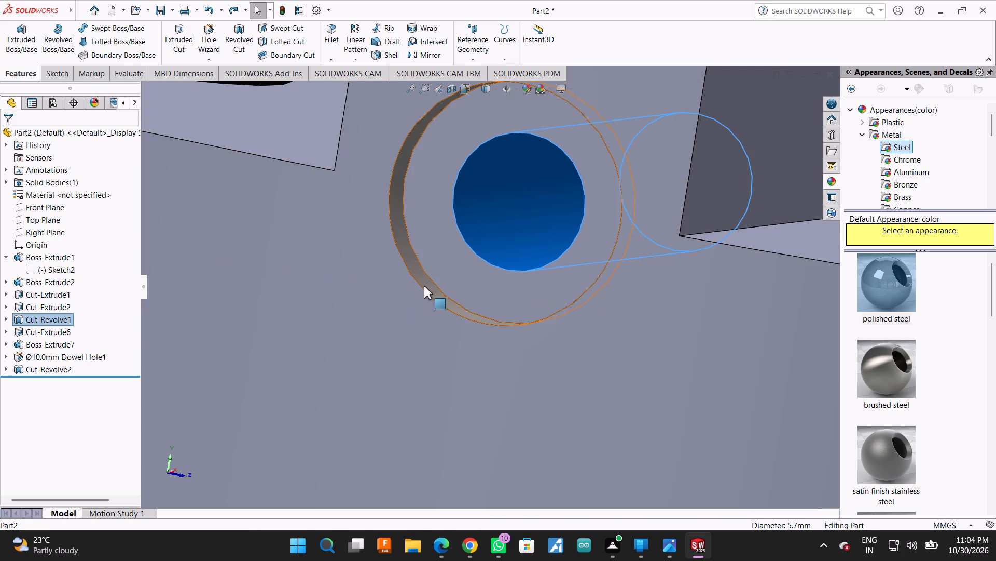
left_click(426, 285, "ctrl")
scroll(406, 310, "up", 7, "ctrl")
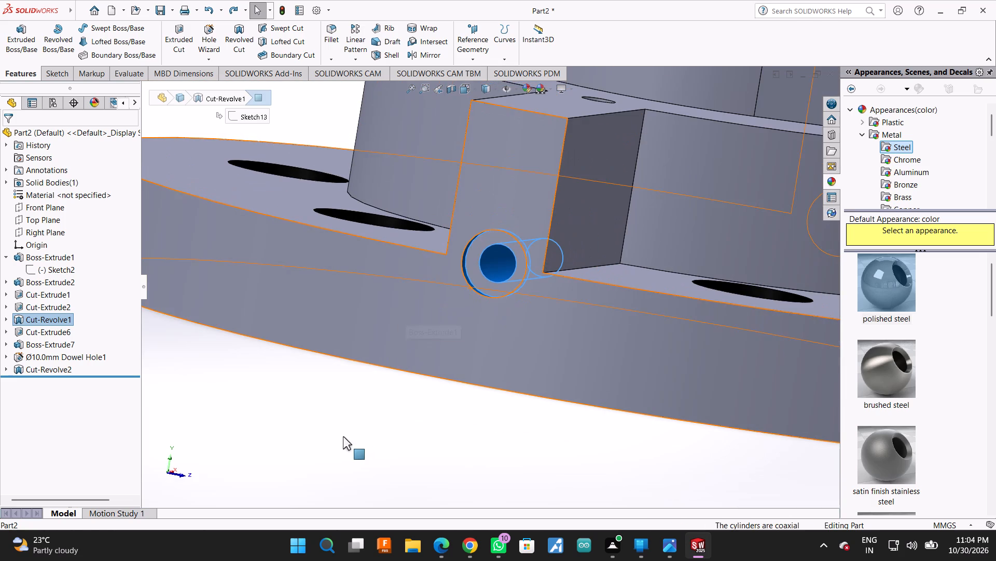
right_click(341, 436)
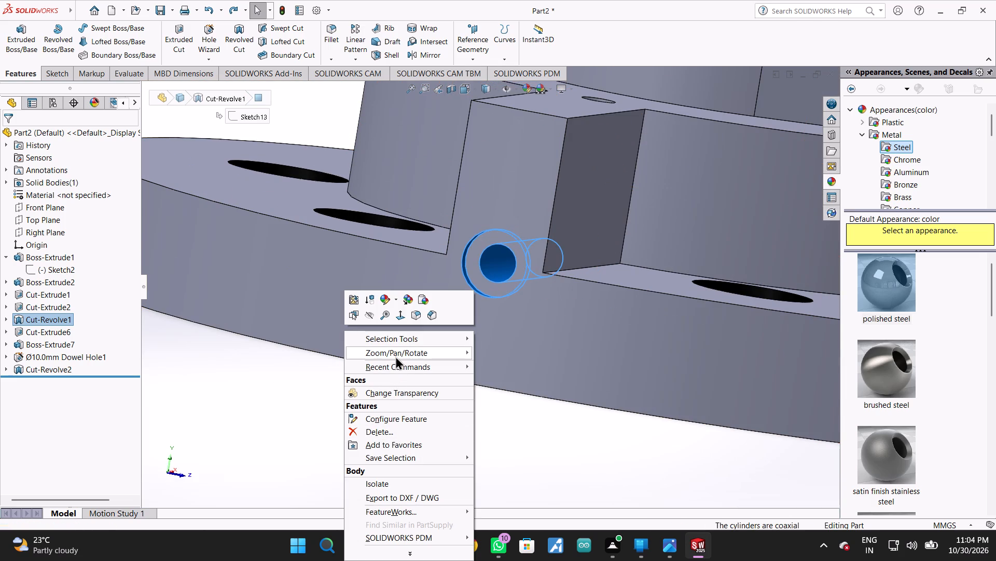
left_click(395, 356)
left_click(484, 390)
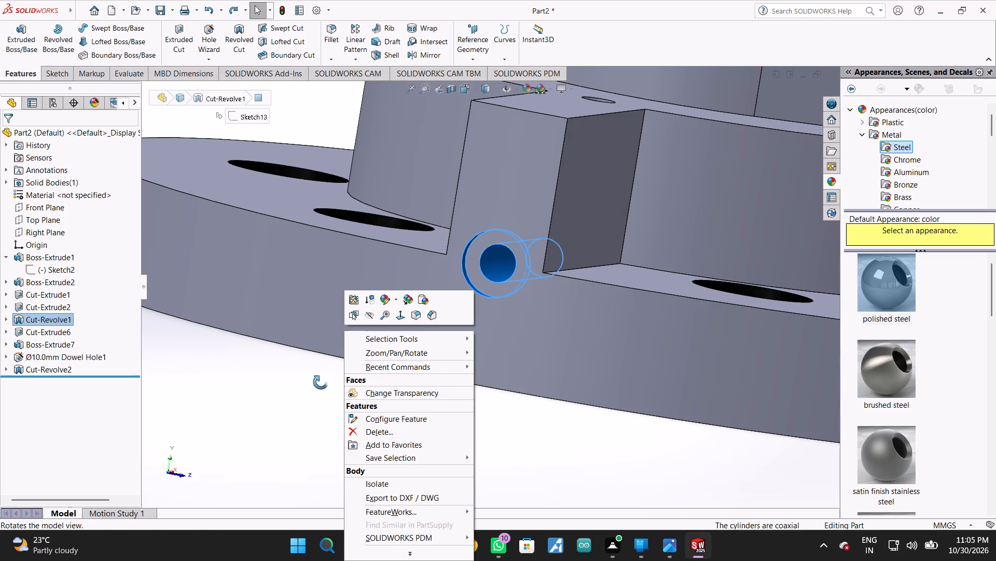
left_click_drag(309, 386, 329, 383)
scroll(574, 274, "down", 3)
key("Escape")
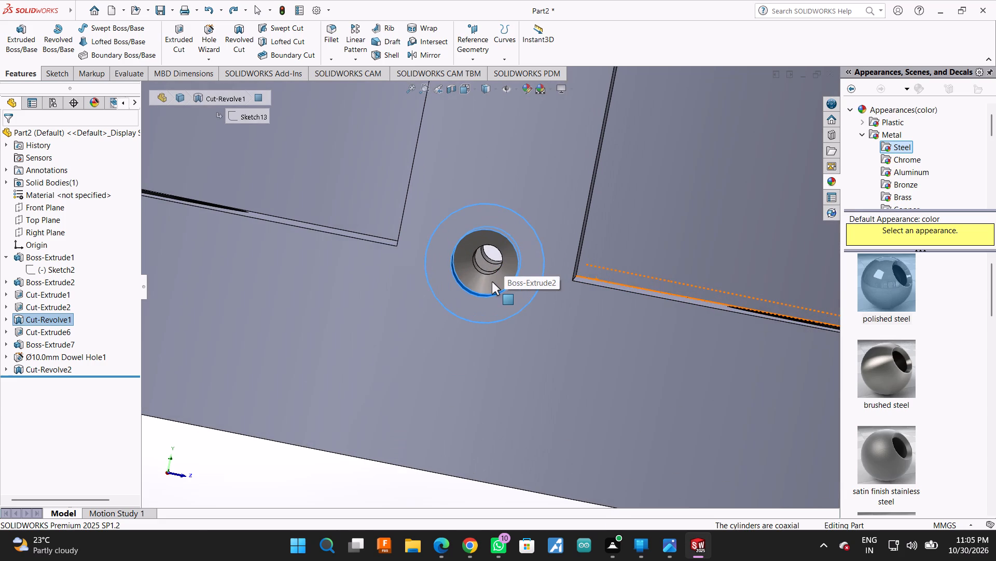
scroll(492, 282, "down", 4)
left_click(490, 292, "ctrl")
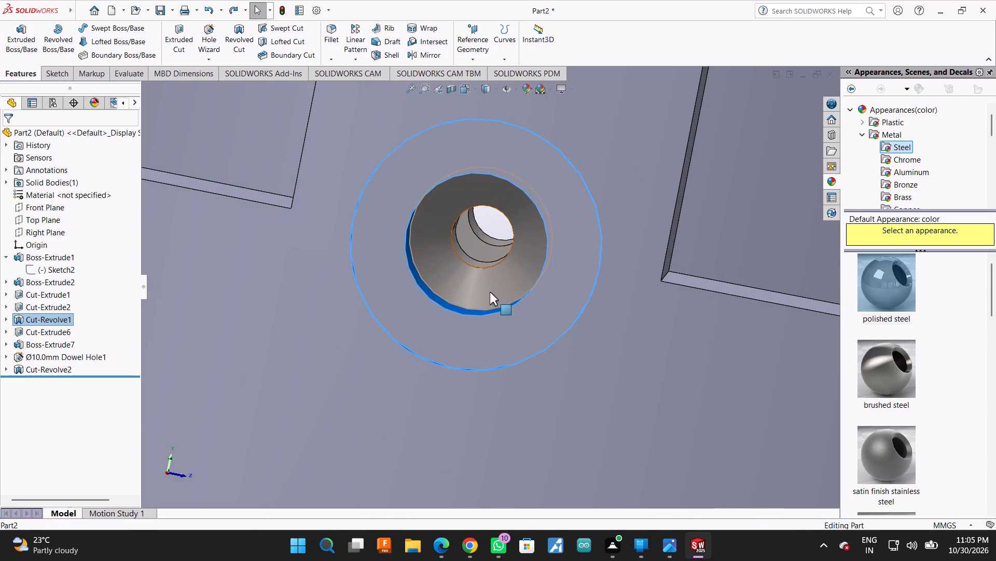
left_click(481, 261, "ctrl")
left_click(481, 250, "ctrl")
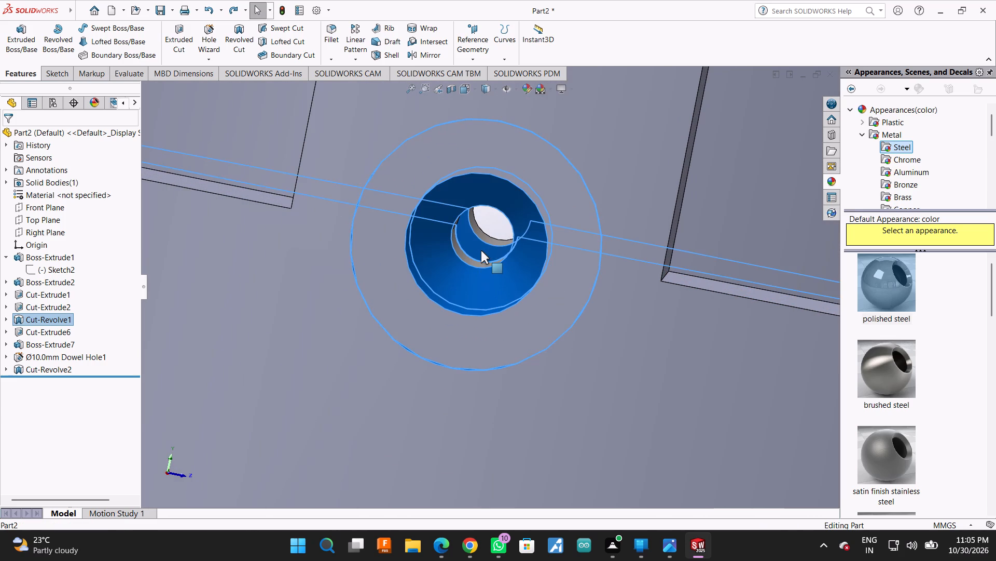
left_click(474, 261, "ctrl")
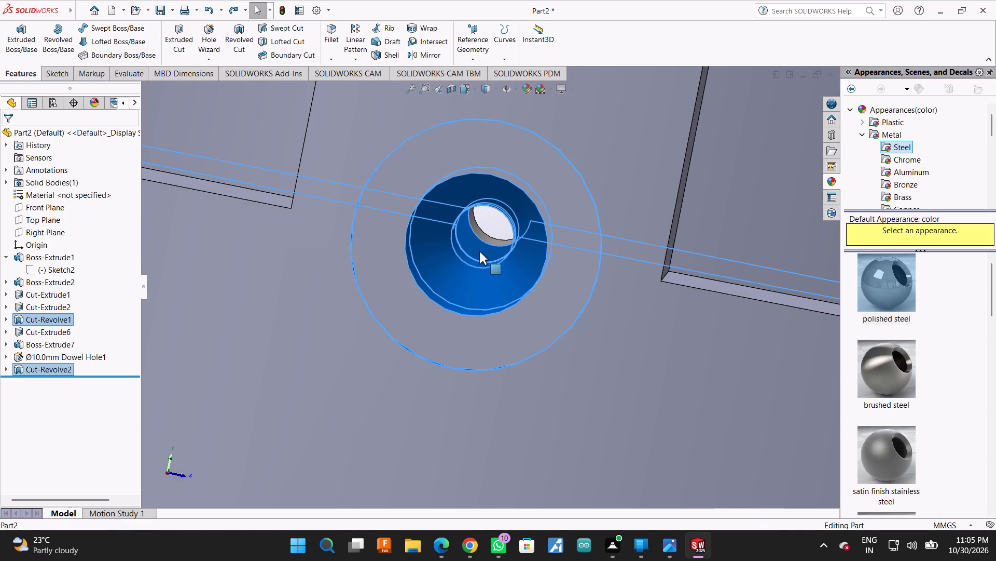
left_click(481, 234, "ctrl")
scroll(471, 254, "up", 4, "ctrl")
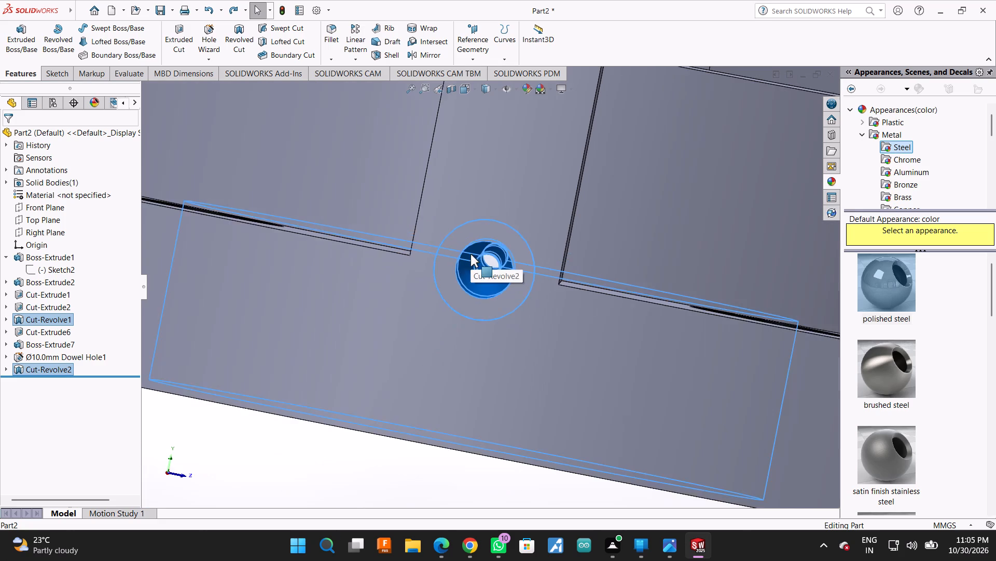
scroll(471, 254, "up", 3, "ctrl")
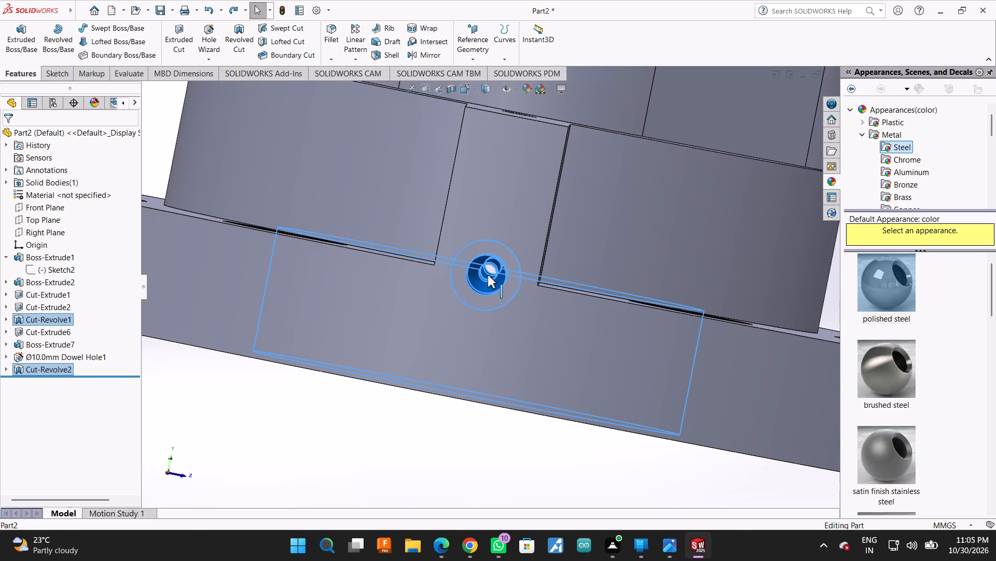
scroll(488, 275, "down", 4, "ctrl")
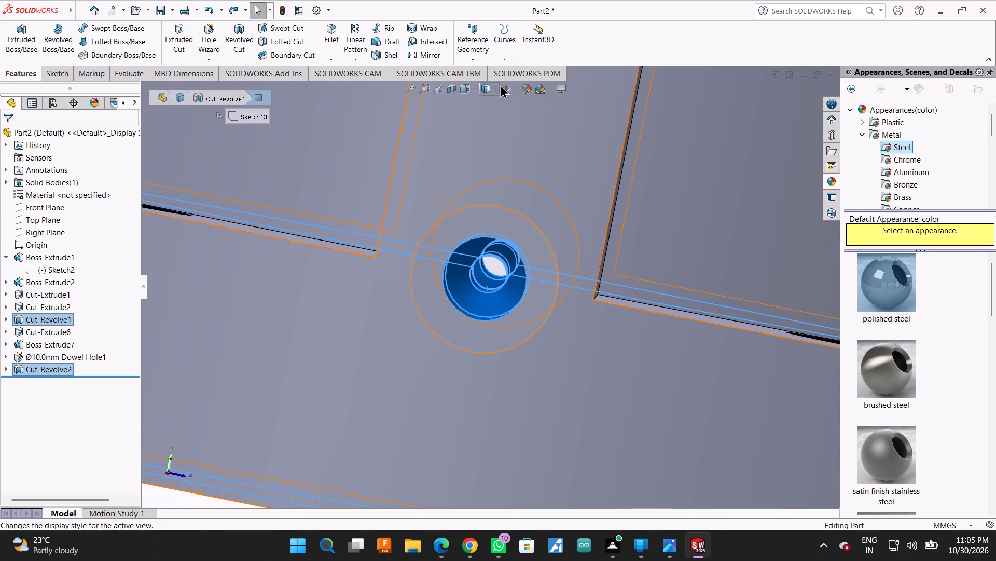
left_click(520, 86)
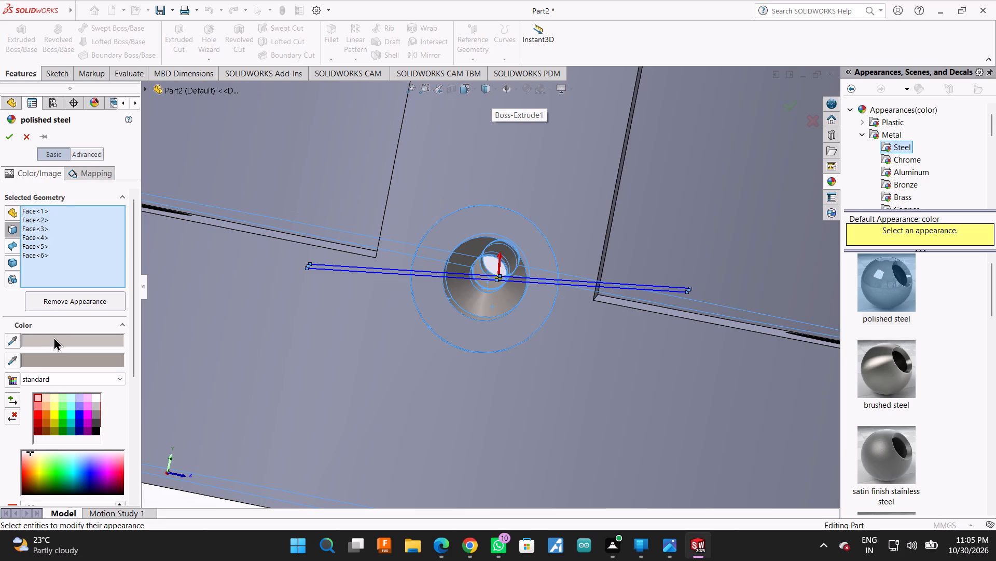
left_click(53, 337)
left_click(428, 268)
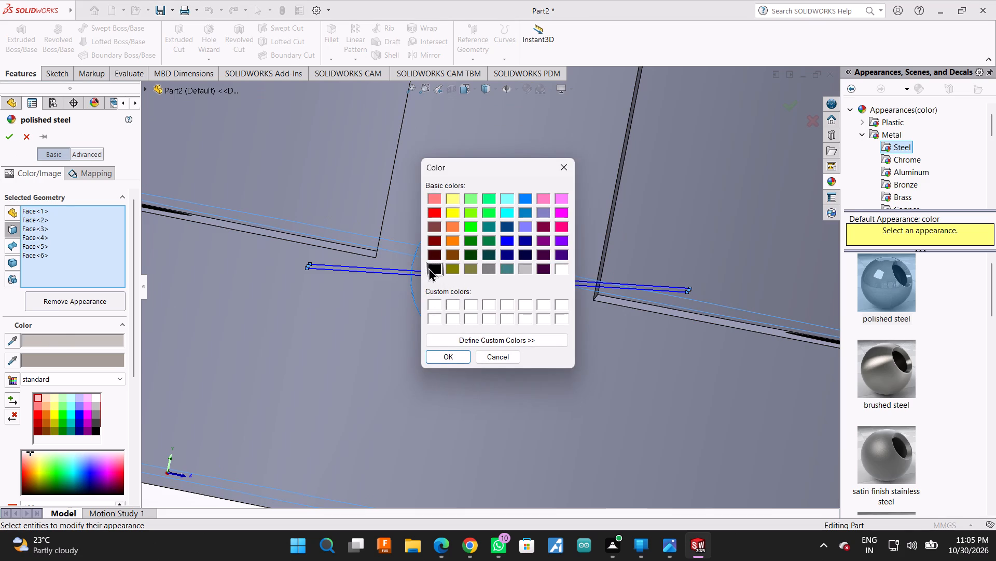
left_click(434, 356)
scroll(416, 375, "up", 3)
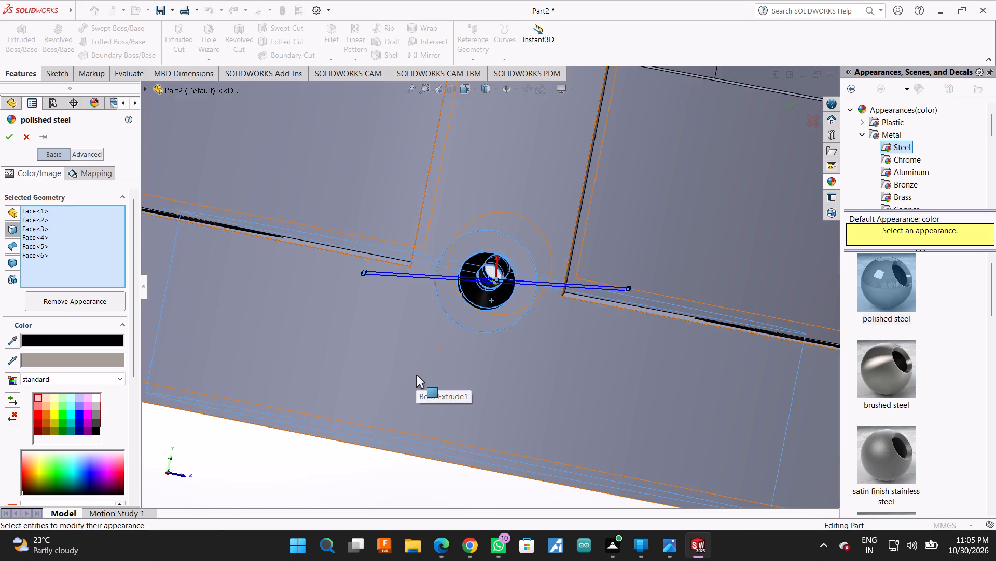
scroll(416, 375, "up", 7)
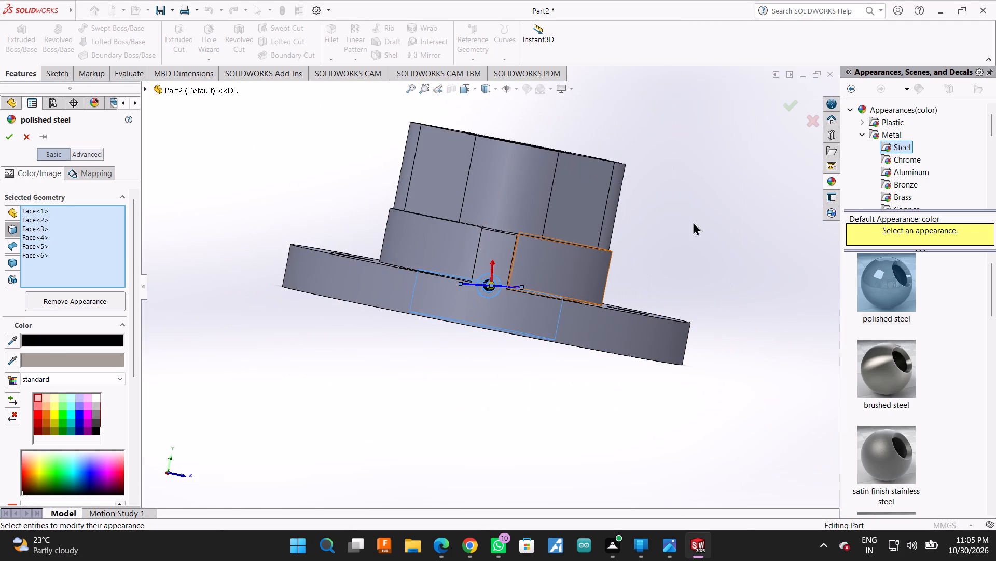
left_click(780, 105)
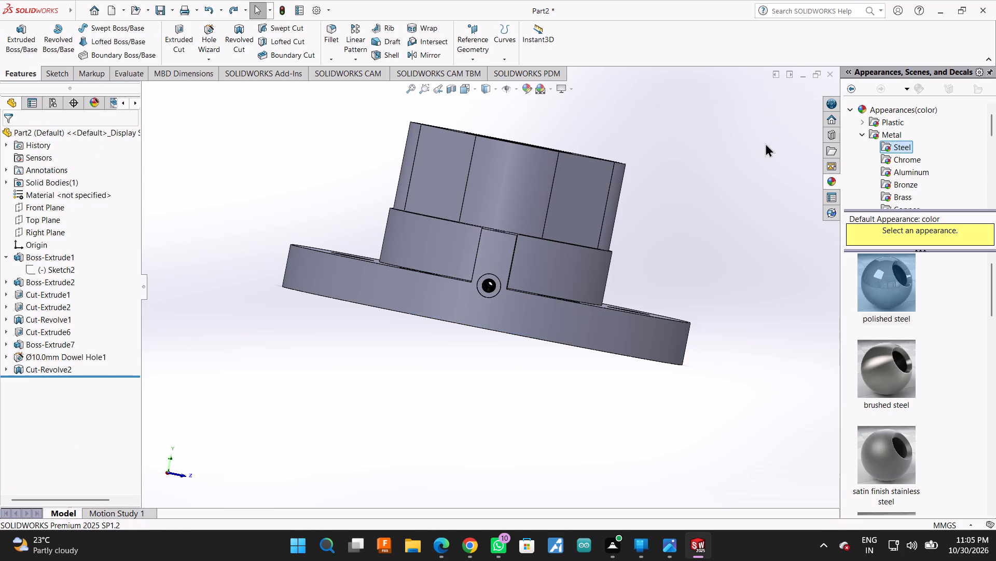
Examine the radial hole and the flange's underside, including the inside of the central bore, for faces that are not yet black.
scroll(727, 220, "down", 2)
right_click(725, 227)
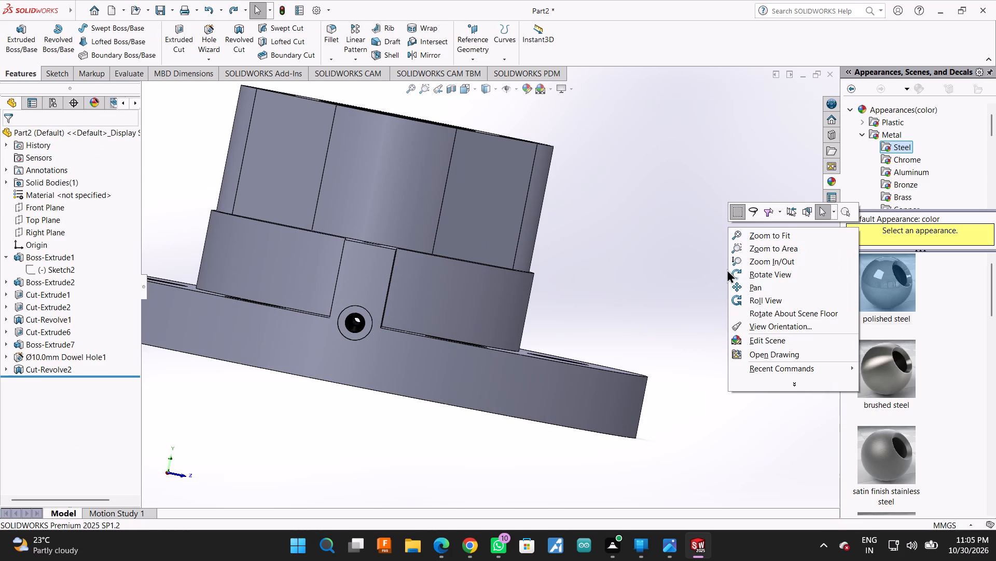
left_click(736, 278)
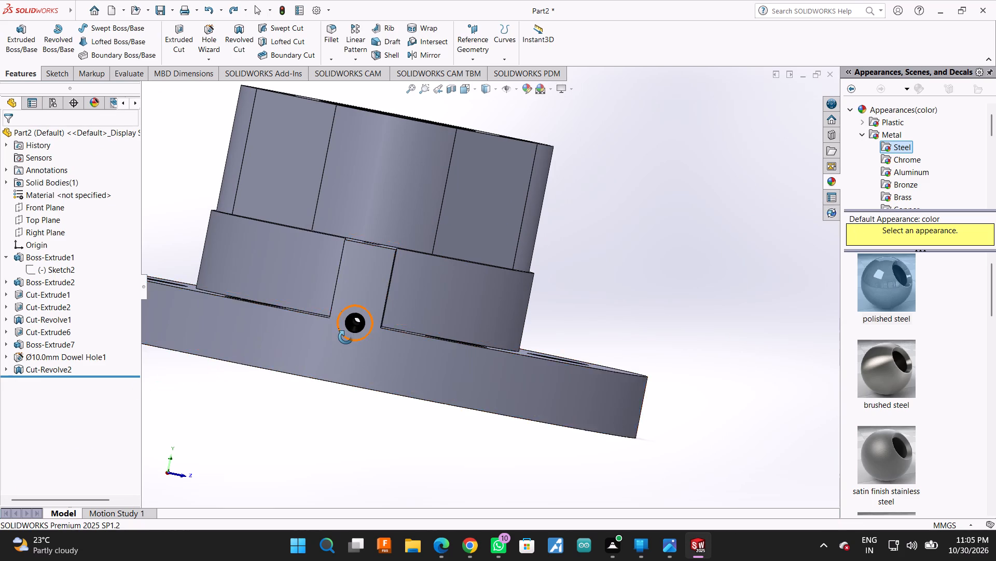
scroll(345, 337, "down", 5)
scroll(360, 363, "up", 5)
left_click_drag(387, 407, 386, 394)
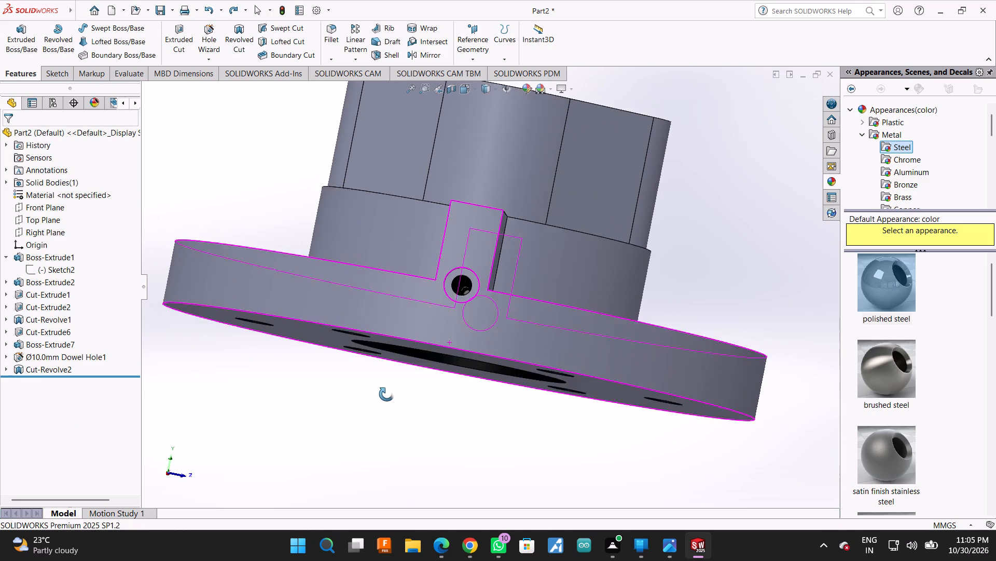
left_click_drag(386, 394, 389, 408)
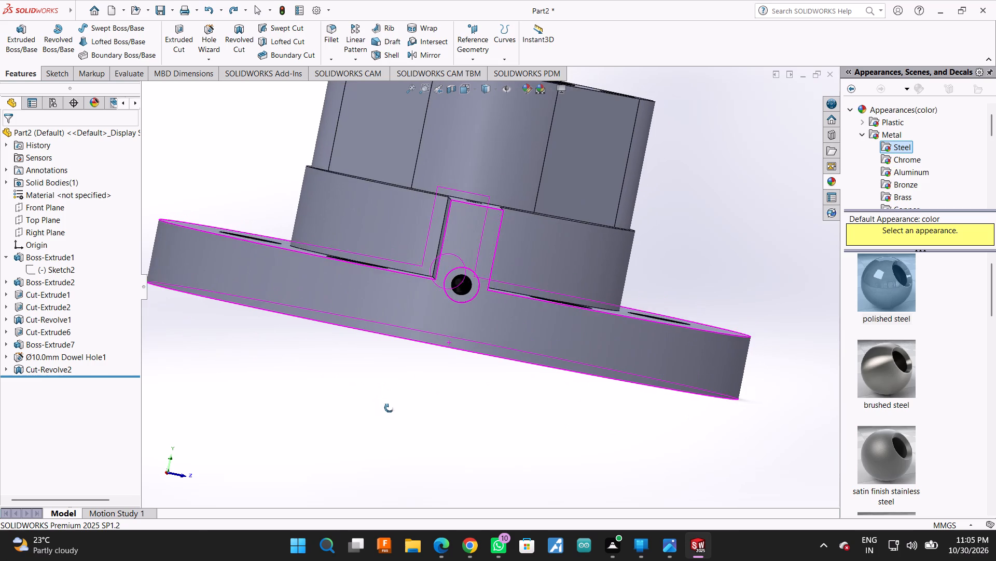
left_click_drag(389, 408, 390, 360)
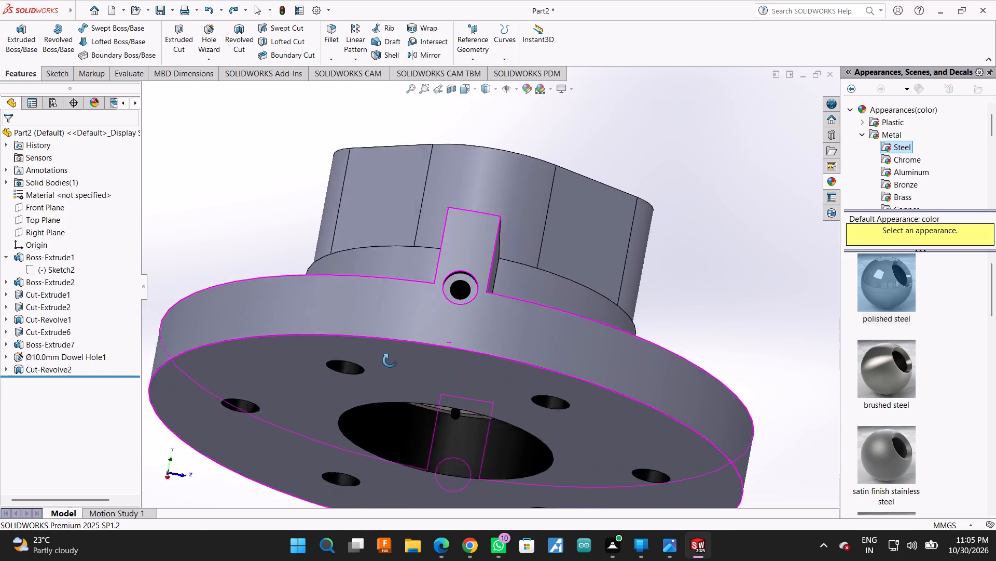
left_click_drag(390, 360, 413, 249)
scroll(418, 272, "up", 6)
left_click_drag(604, 310, 596, 298)
scroll(406, 456, "down", 6)
left_click_drag(300, 441, 296, 432)
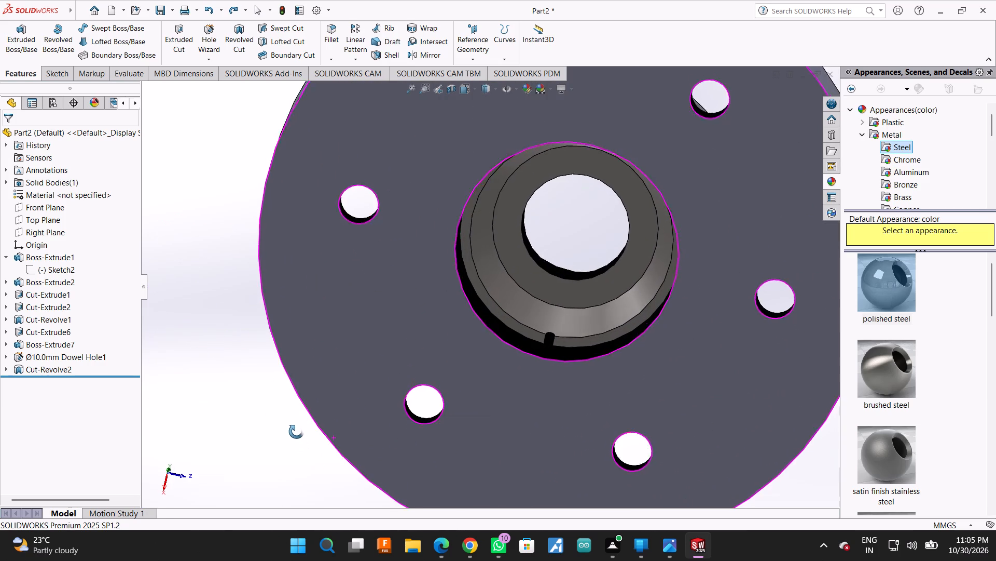
left_click_drag(296, 432, 262, 424)
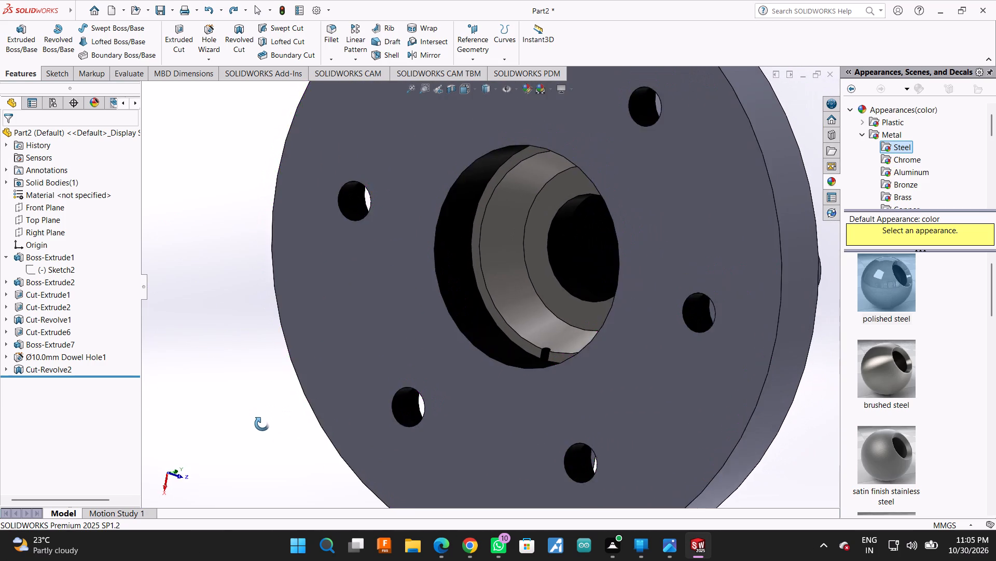
left_click_drag(207, 429, 254, 430)
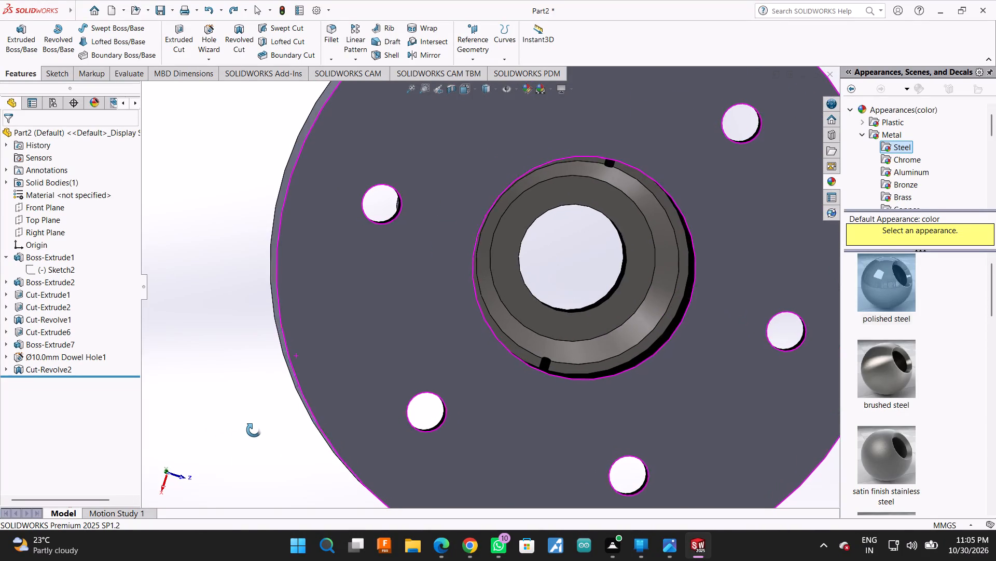
left_click_drag(254, 430, 216, 420)
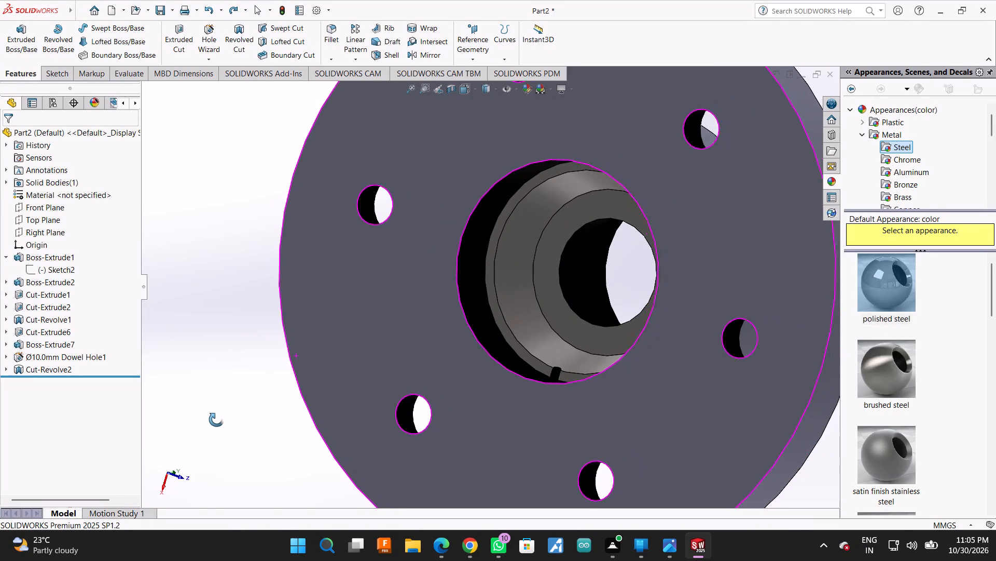
left_click_drag(216, 420, 214, 421)
key("Escape")
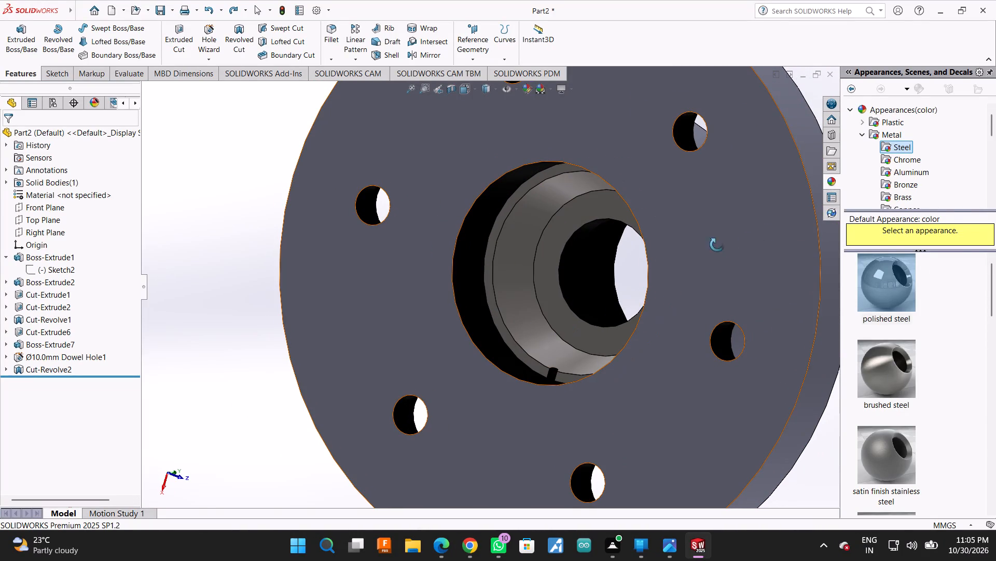
Set the polished steel color to black on the central bore's flat step, conical face and narrow outer ring, and apply it.
left_click(577, 226, "ctrl")
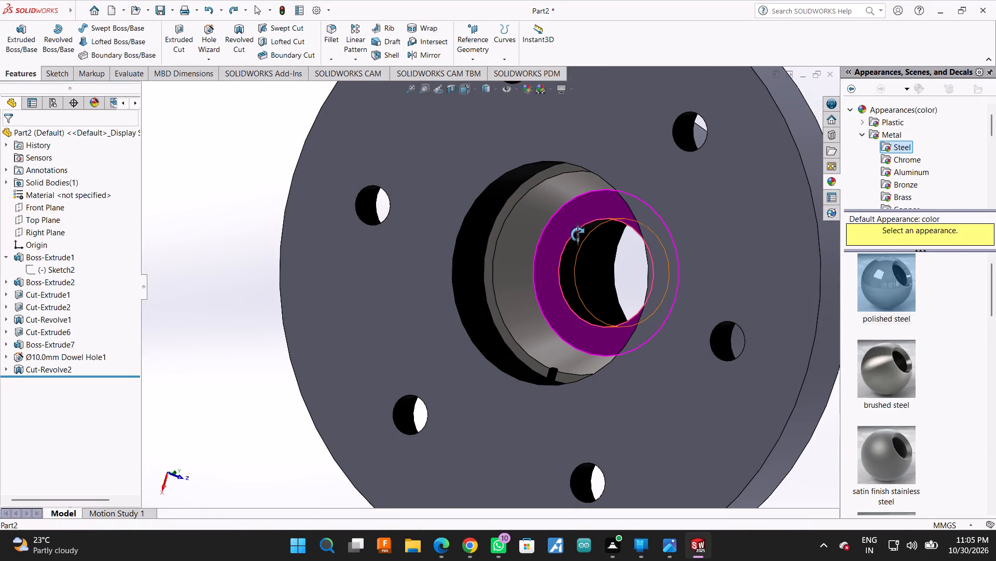
left_click(532, 248, "ctrl")
key("Escape")
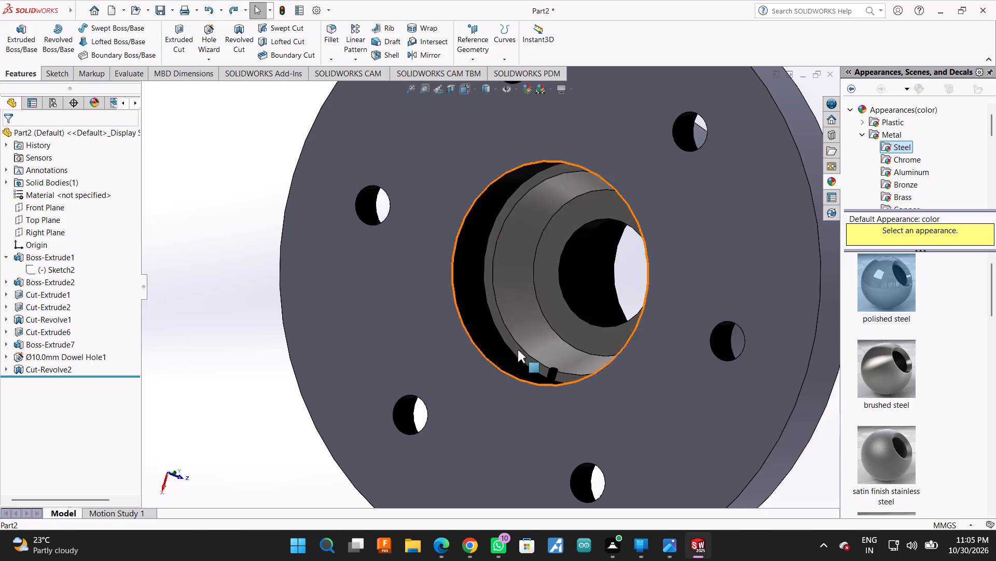
scroll(544, 268, "down", 4)
left_click(542, 310, "ctrl")
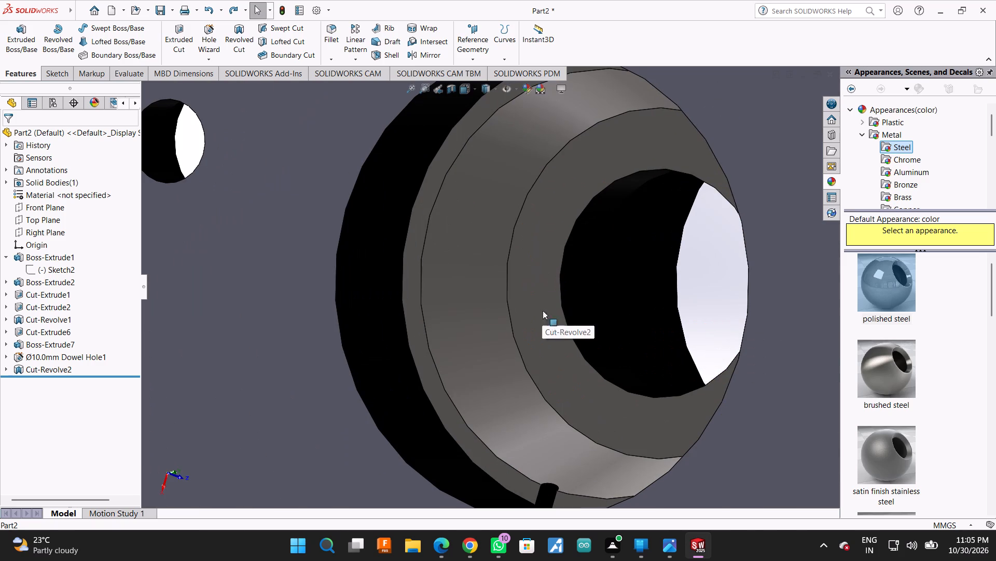
left_click(496, 332, "ctrl")
left_click(424, 363, "ctrl")
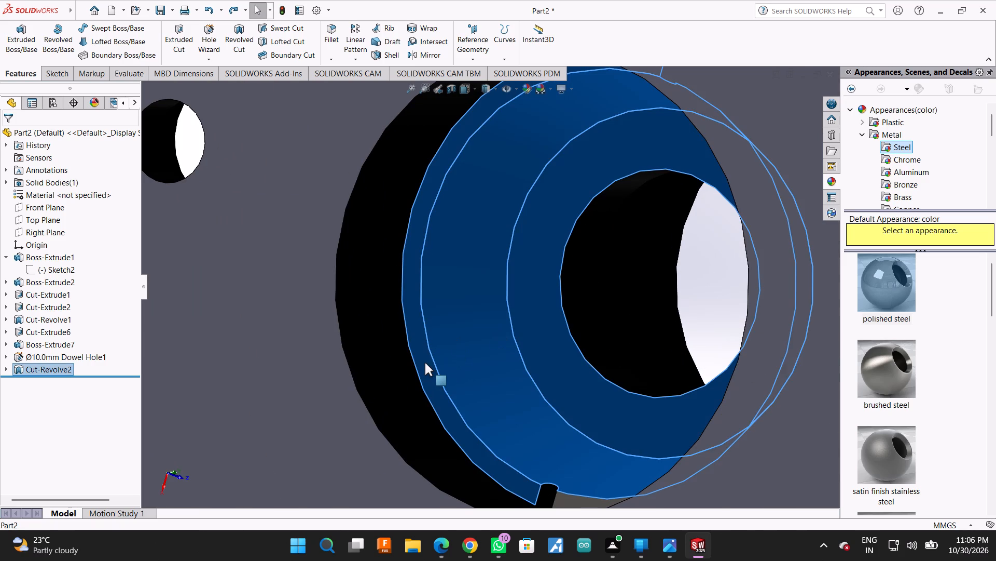
left_click(523, 90)
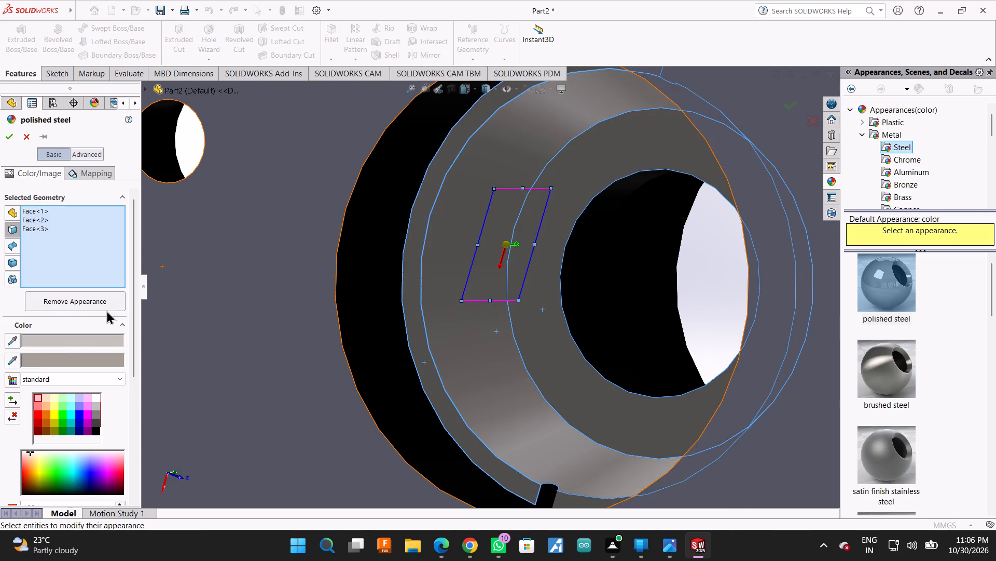
left_click(58, 341)
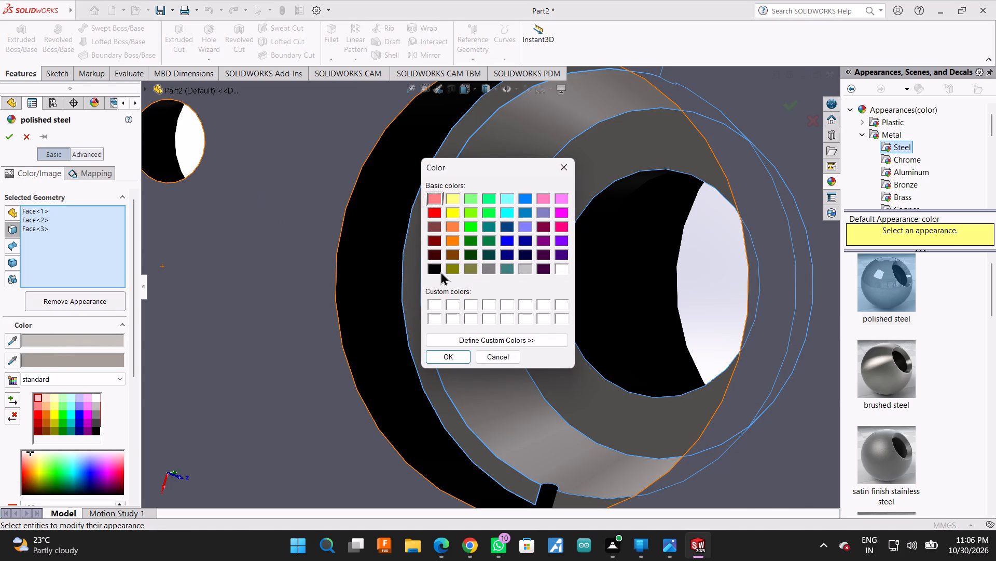
left_click(438, 272)
left_click(430, 356)
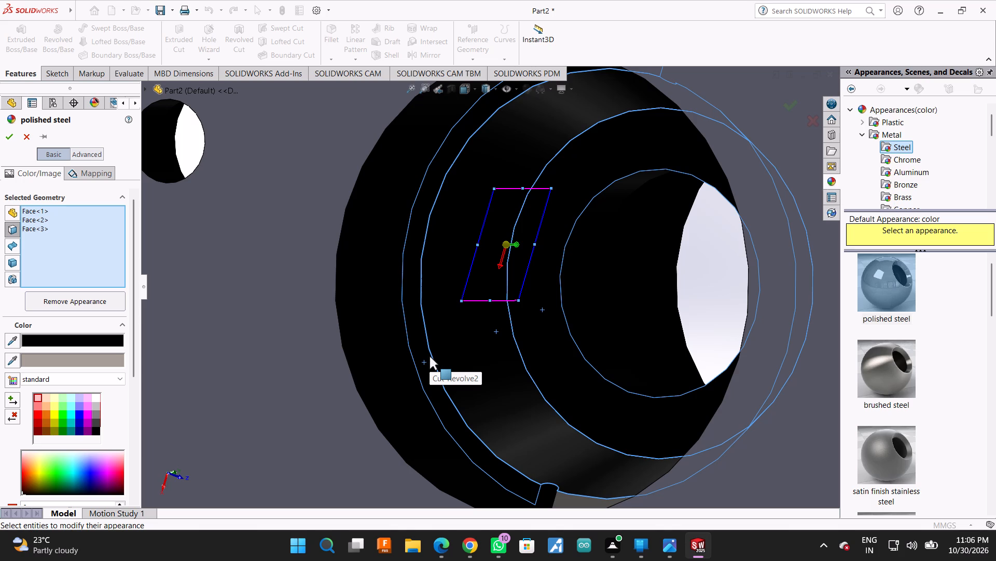
scroll(766, 288, "up", 3)
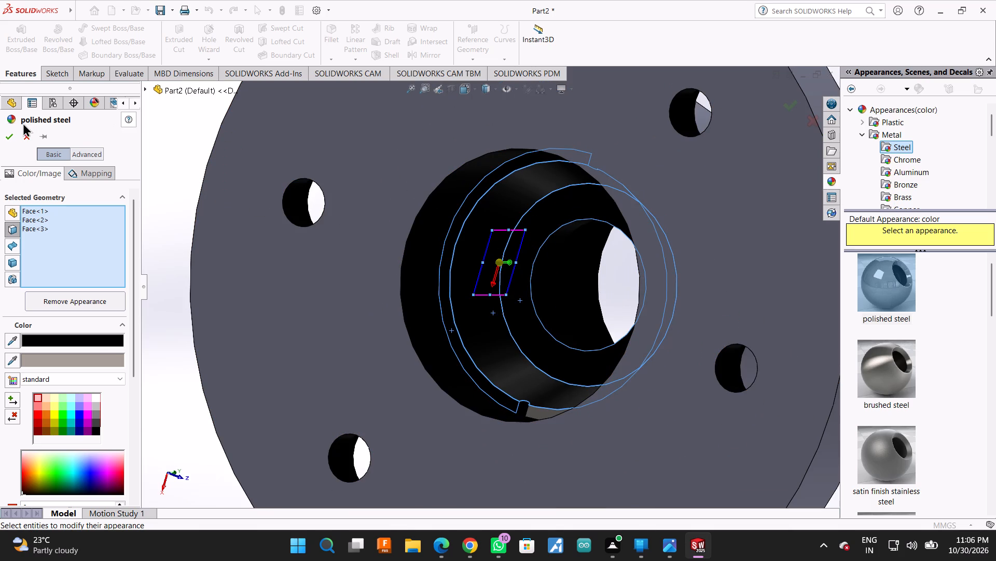
left_click(8, 130)
Set the polished steel color to black on the remaining narrow arc face inside the central bore and apply it.
right_click(165, 186)
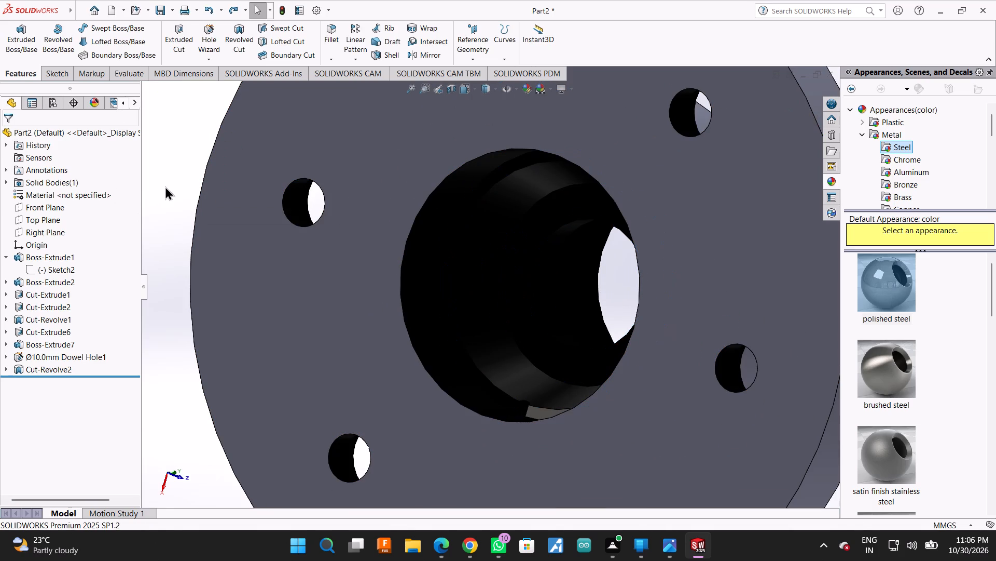
left_click(197, 233)
left_click_drag(276, 279, 316, 288)
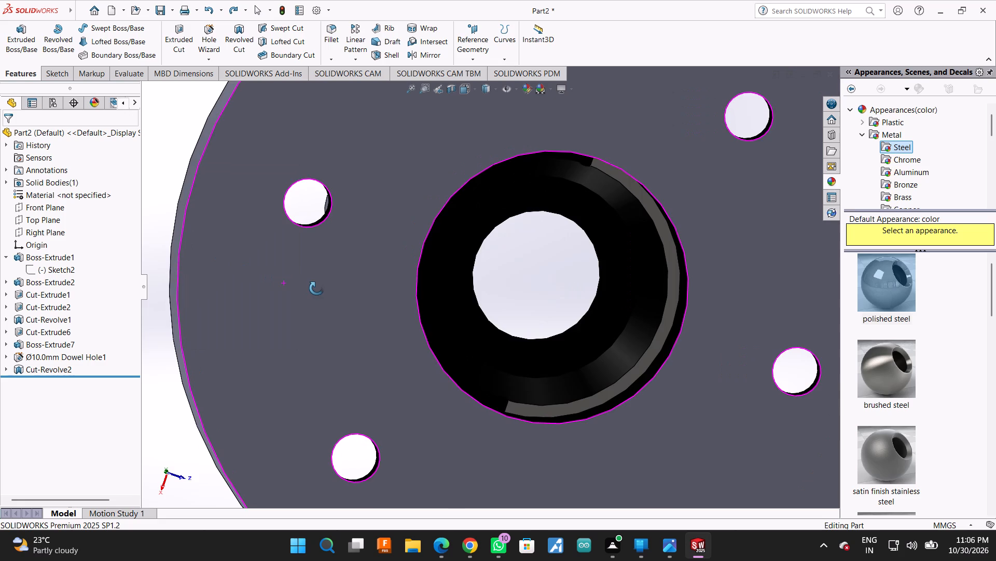
left_click_drag(316, 288, 360, 248)
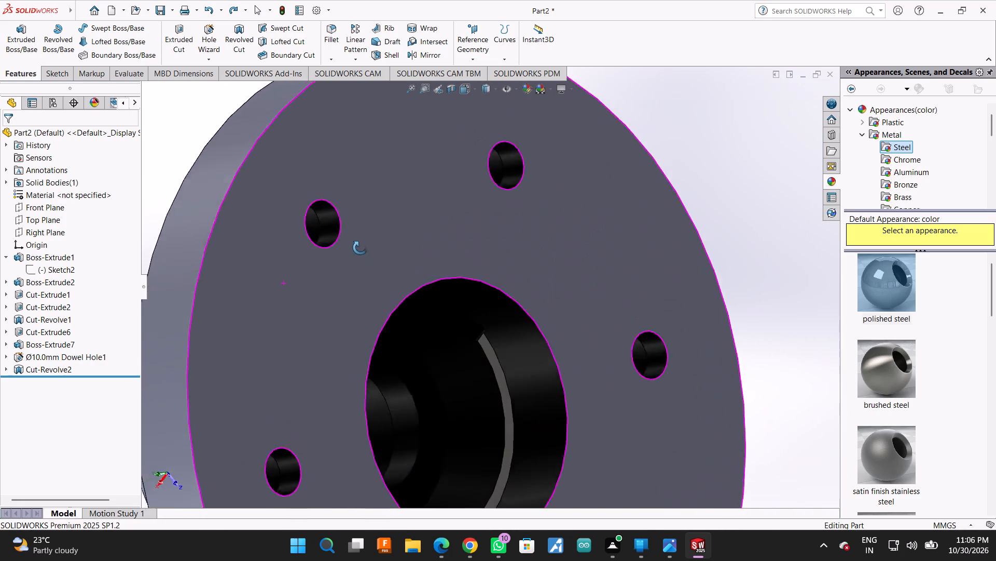
left_click_drag(360, 248, 350, 270)
key("Escape")
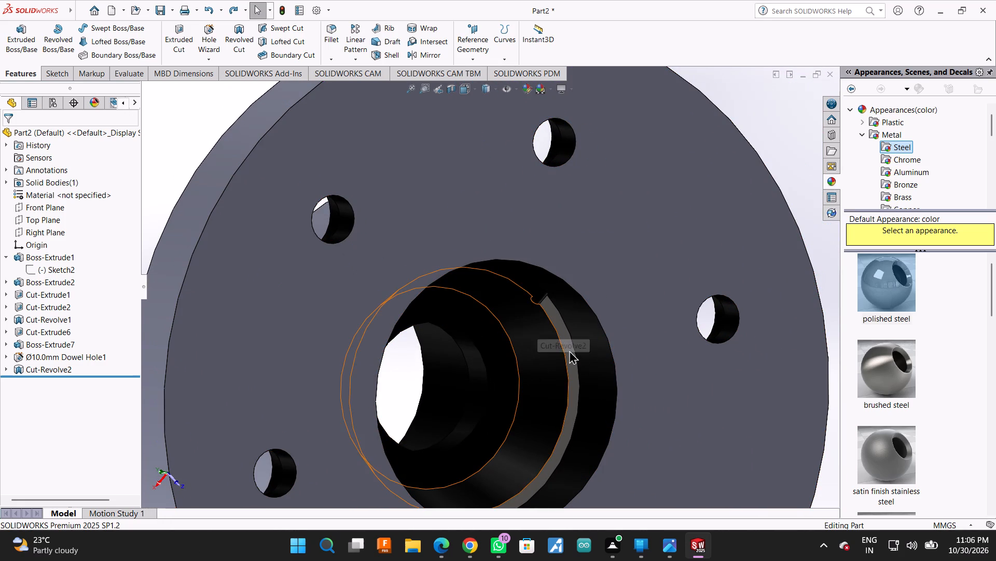
left_click(569, 345)
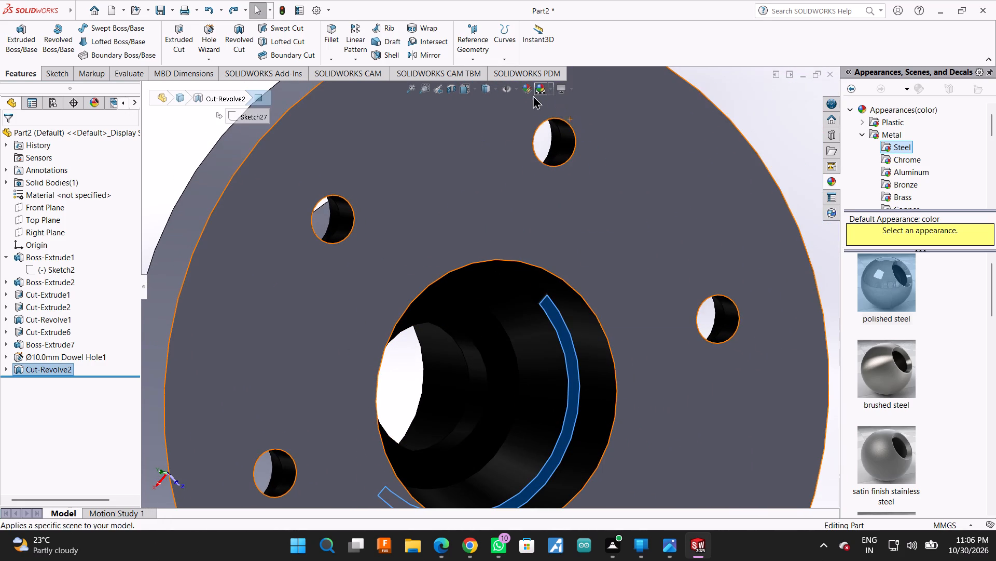
left_click(530, 95)
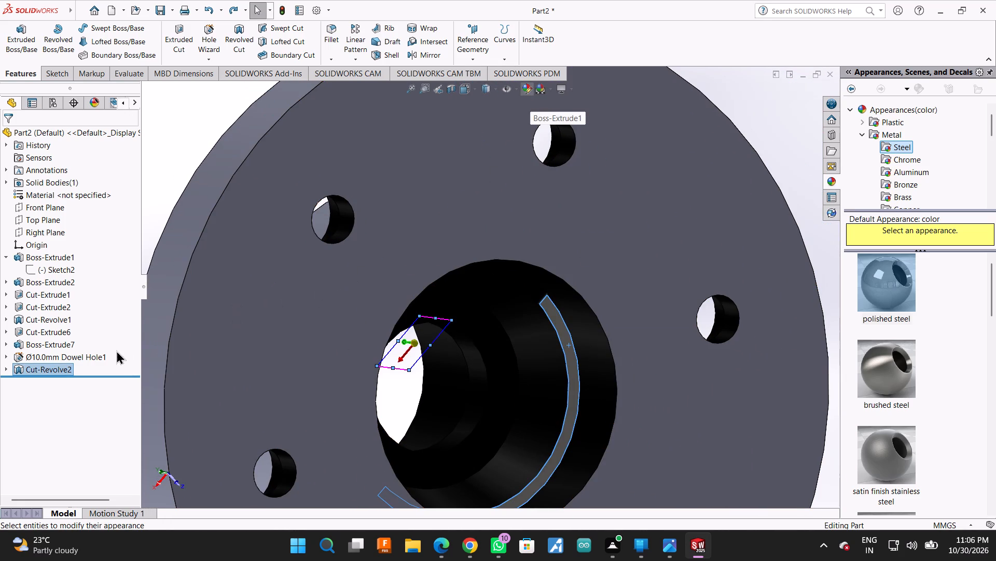
left_click(71, 348)
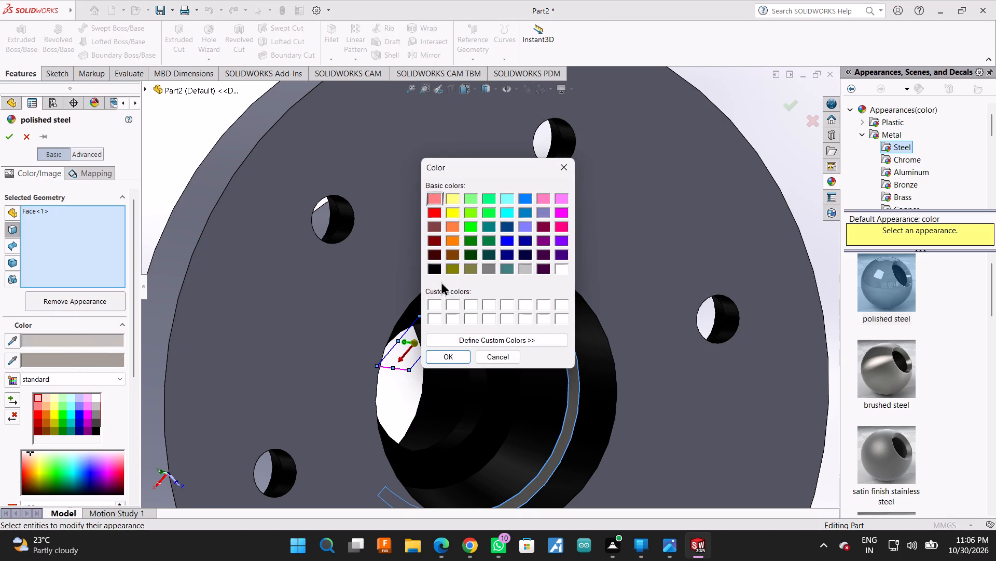
left_click(434, 269)
left_click(435, 360)
scroll(435, 360, "up", 1)
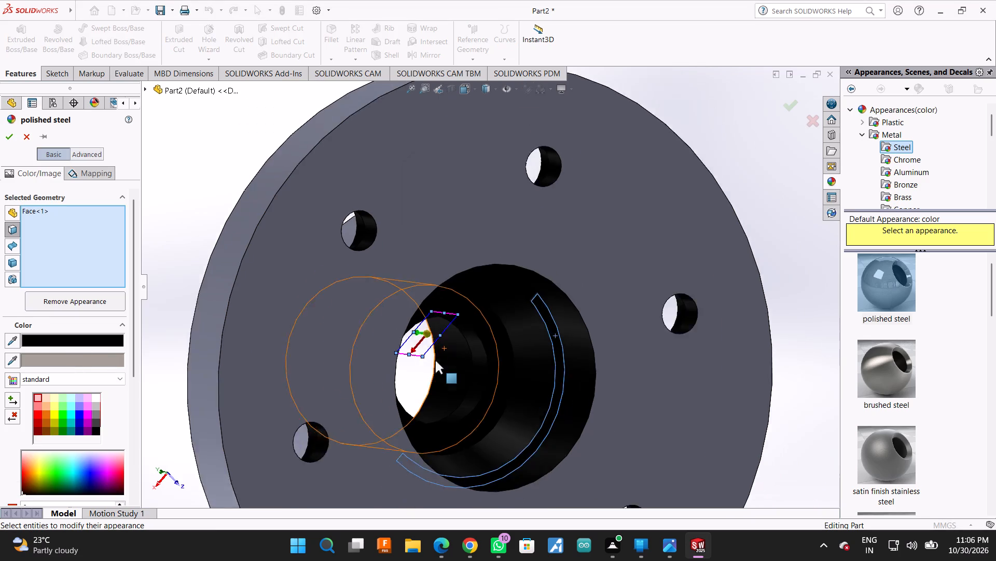
scroll(435, 360, "up", 4)
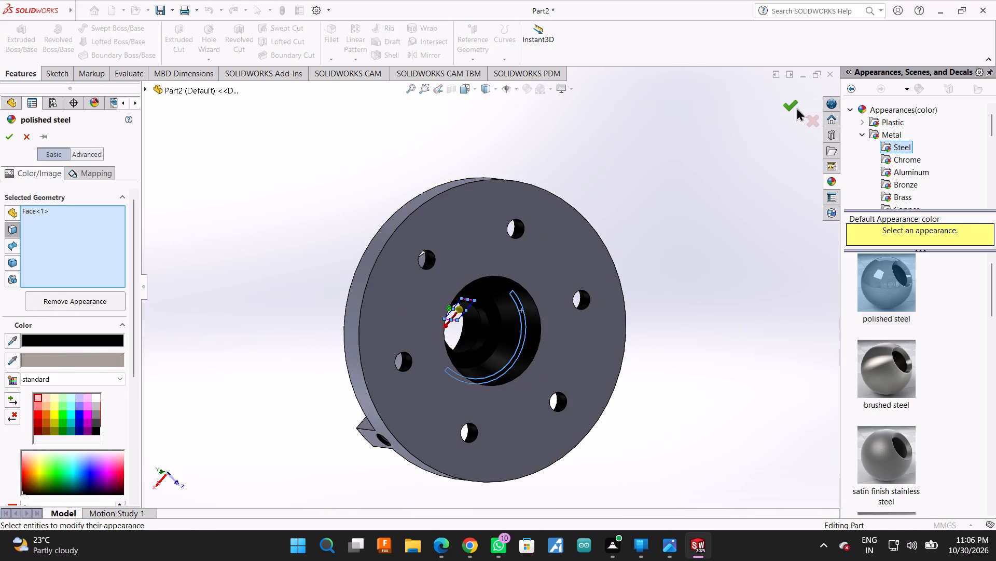
left_click(794, 108)
Examine the whole part from the flange's underside, the ribs and the top for hole faces that are not yet black.
right_click(731, 170)
left_click(744, 219)
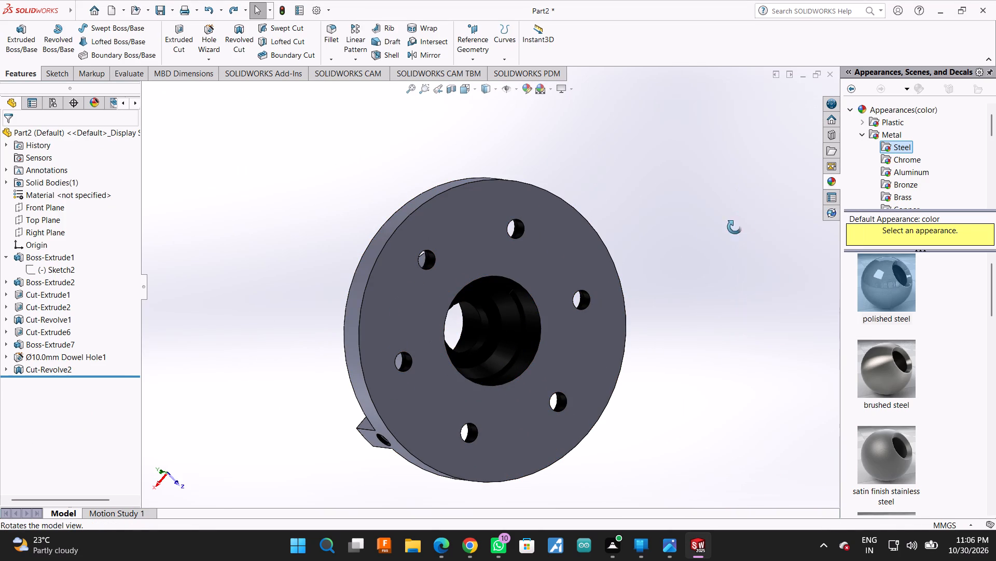
left_click_drag(708, 241, 661, 268)
left_click(652, 237)
left_click_drag(652, 237, 632, 266)
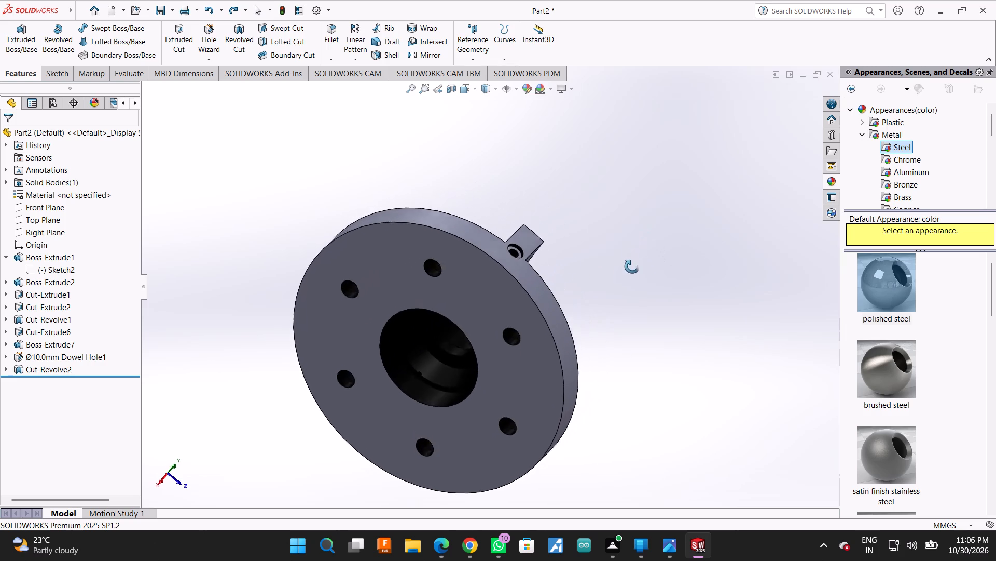
left_click_drag(632, 266, 525, 300)
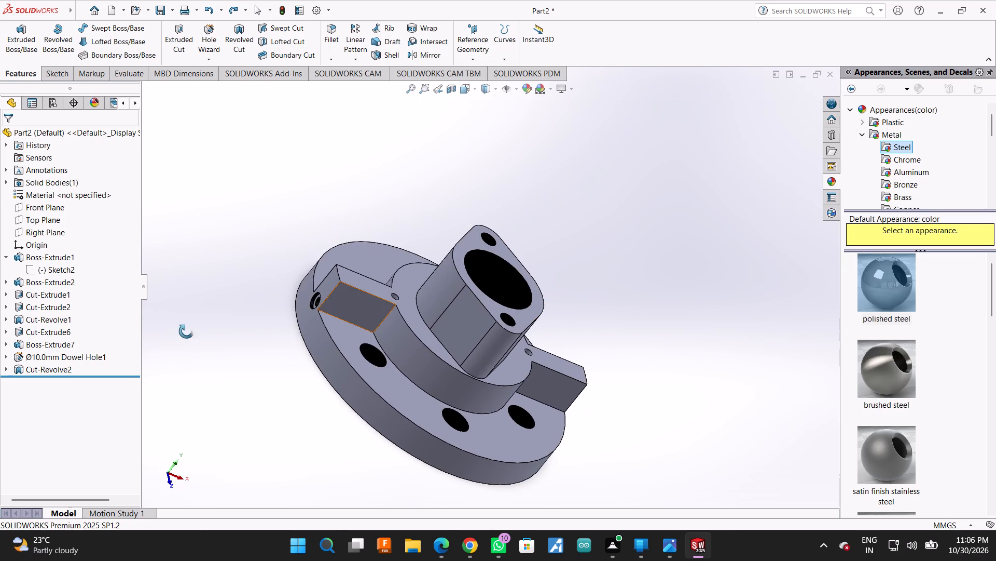
scroll(278, 302, "down", 7)
scroll(452, 319, "up", 5)
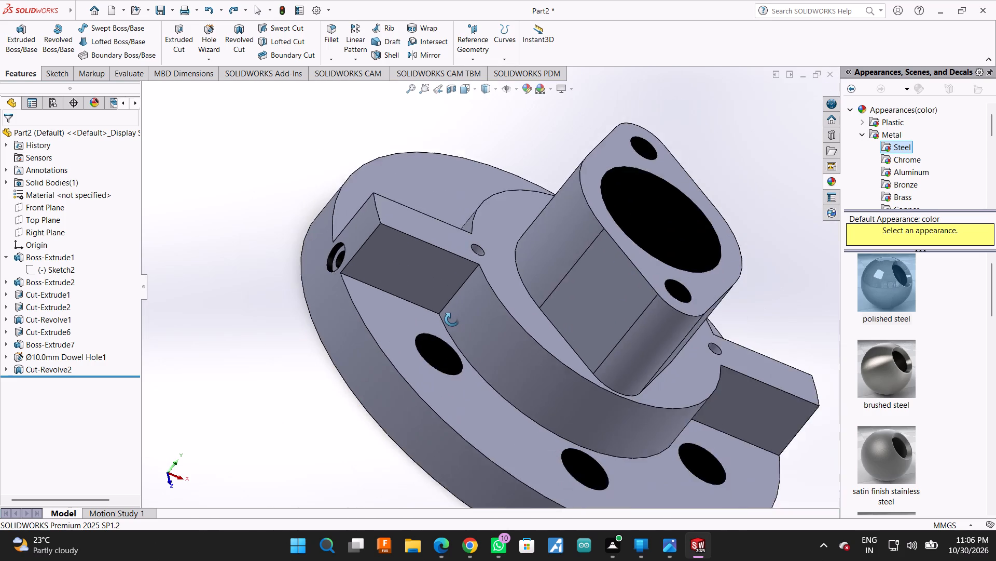
scroll(452, 319, "up", 2)
left_click_drag(757, 250, 597, 164)
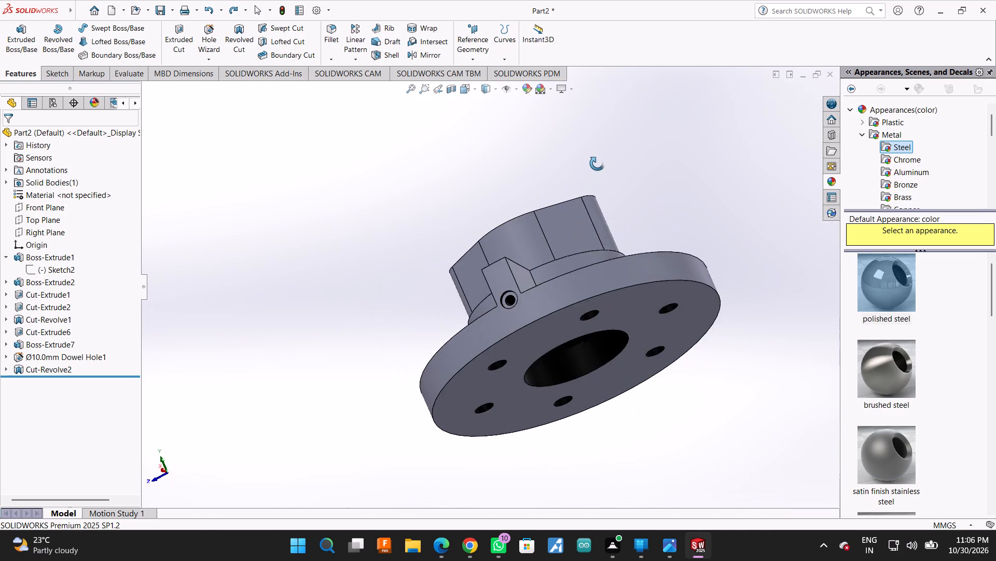
left_click_drag(597, 164, 572, 142)
scroll(506, 243, "down", 2)
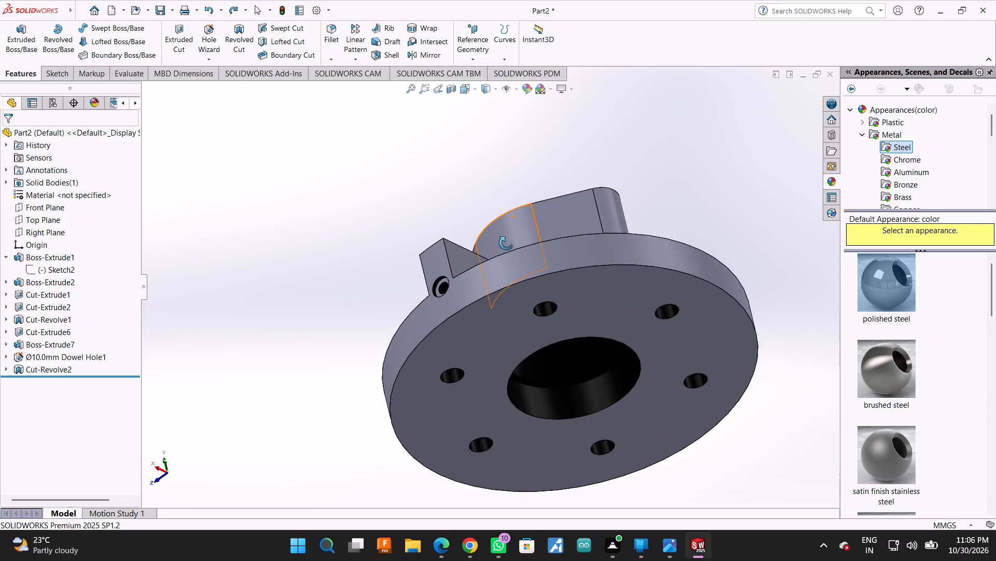
scroll(506, 243, "down", 6)
scroll(441, 302, "up", 9)
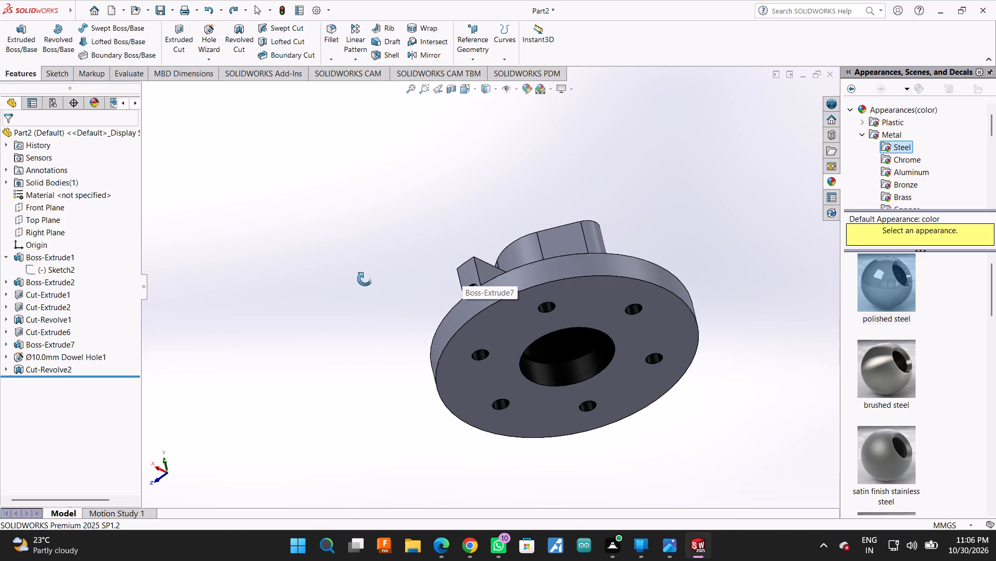
left_click_drag(364, 278, 579, 223)
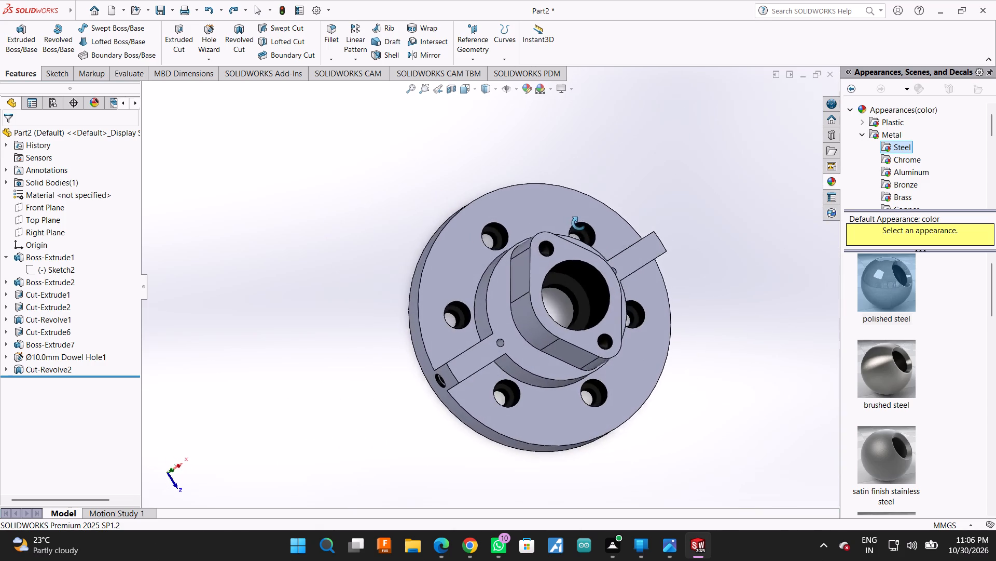
left_click_drag(579, 223, 545, 203)
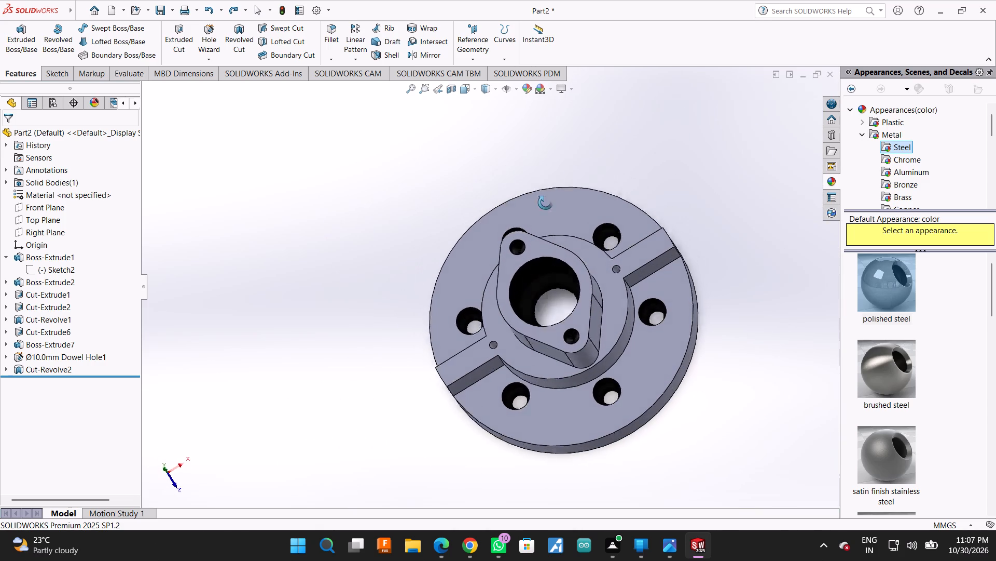
left_click_drag(545, 203, 556, 160)
key("Escape")
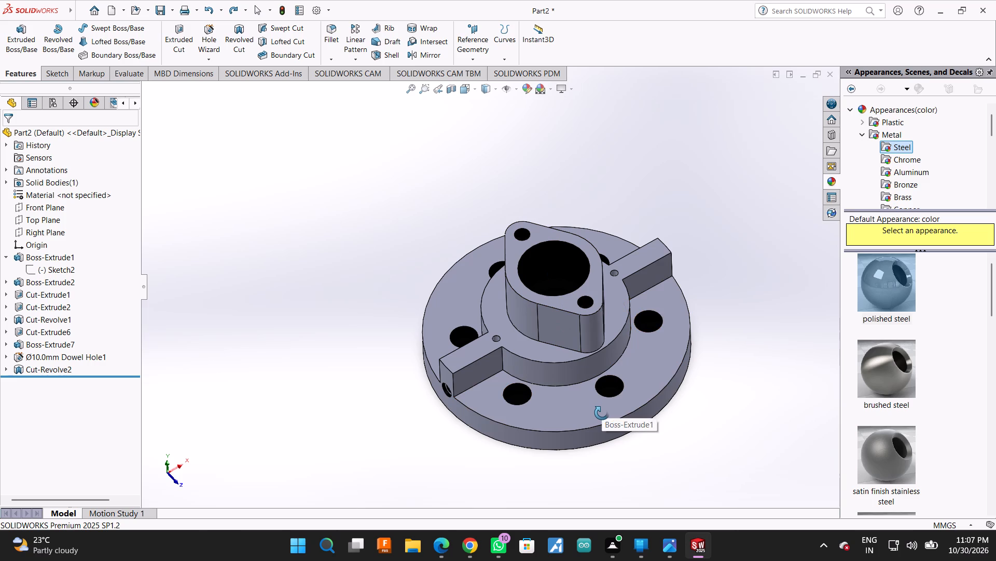
scroll(602, 413, "down", 2)
key("Escape")
key("Escape")
key("Escape")
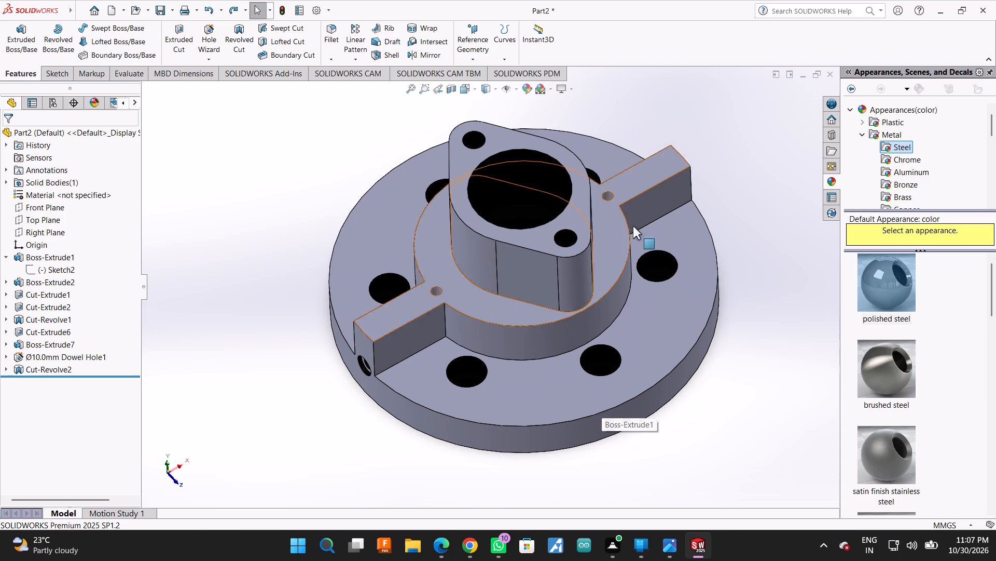
key("Escape")
key("Escape")
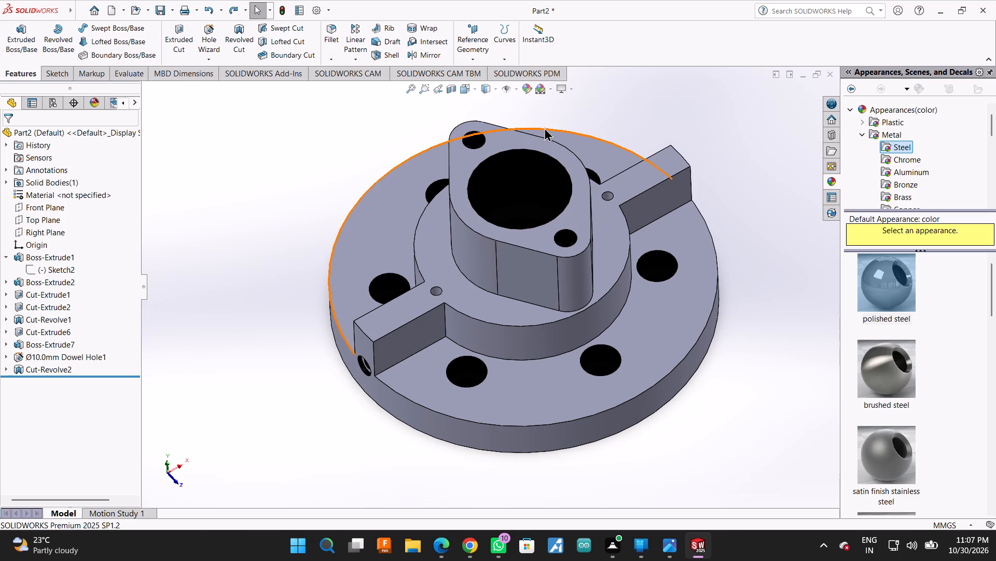
Set the appearance color of the whole part to red and apply it.
left_click(528, 90)
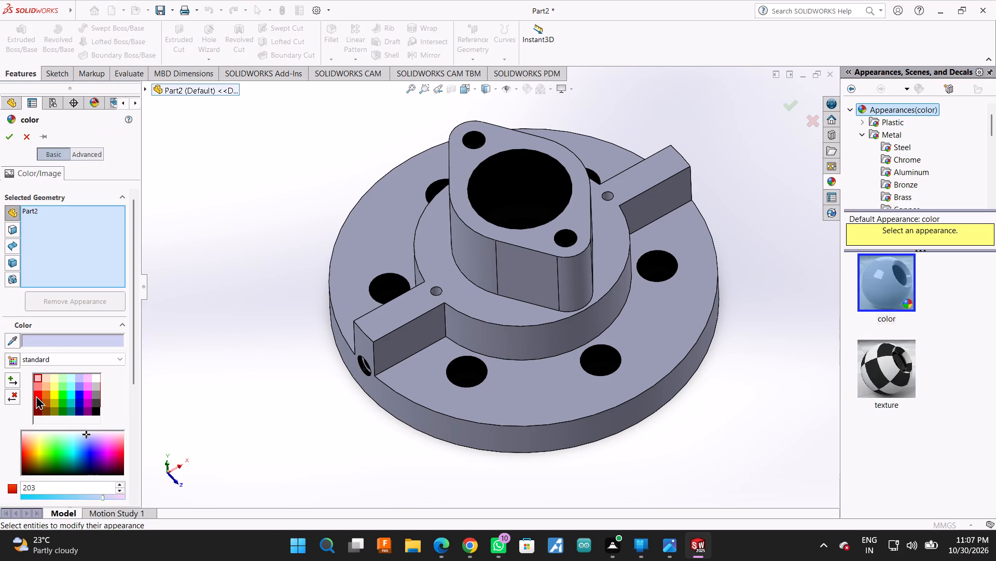
left_click(61, 342)
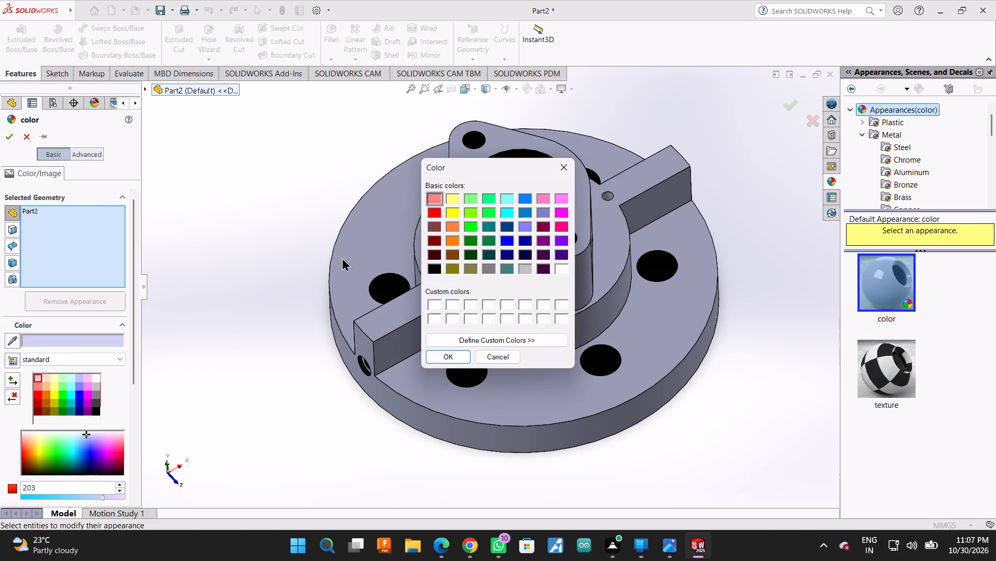
left_click(431, 212)
left_click(445, 358)
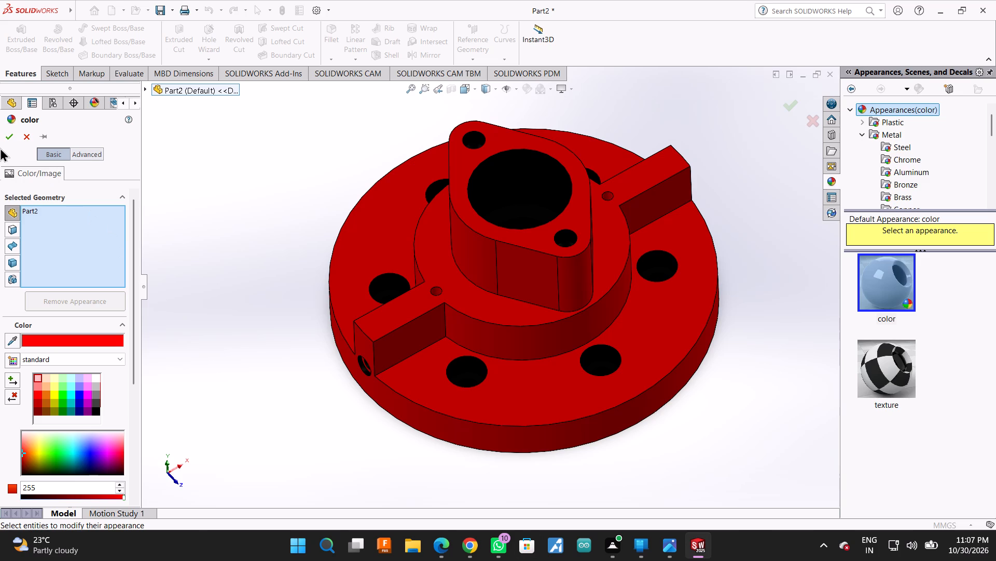
left_click(4, 140)
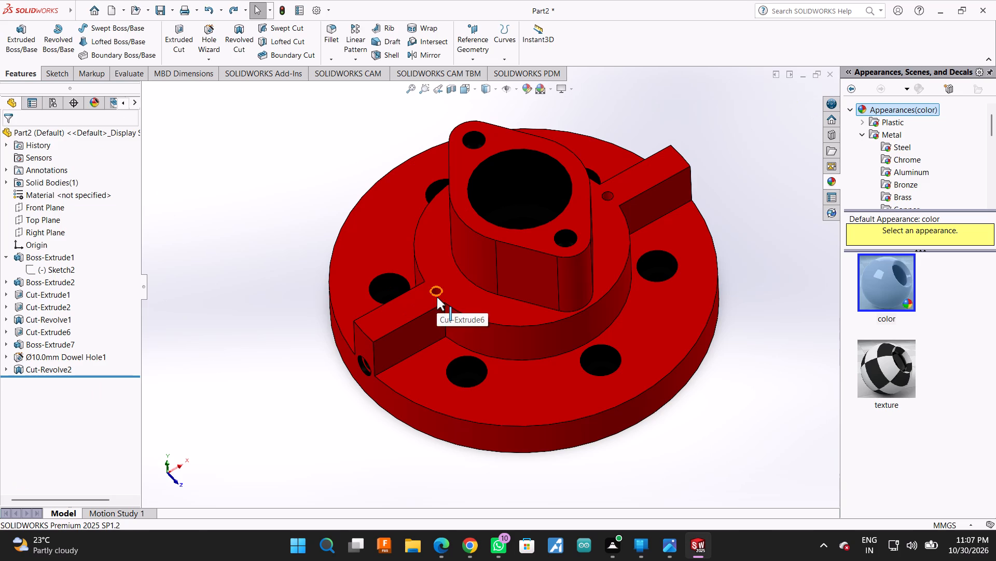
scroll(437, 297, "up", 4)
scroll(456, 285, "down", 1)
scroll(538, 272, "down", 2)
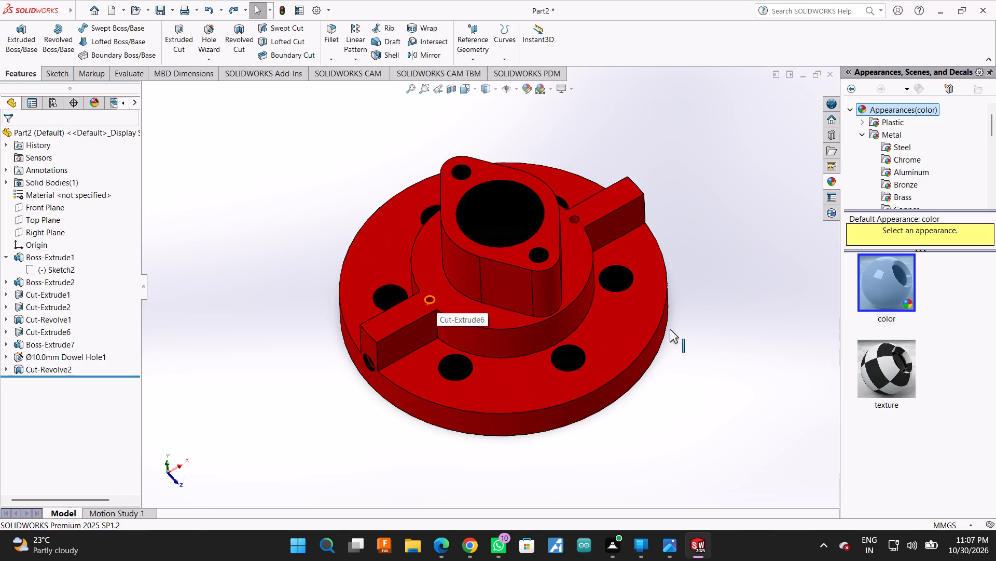
Examine the red part from several angles for correct face colors, ending in the isometric view.
scroll(667, 339, "up", 2)
right_click(690, 308)
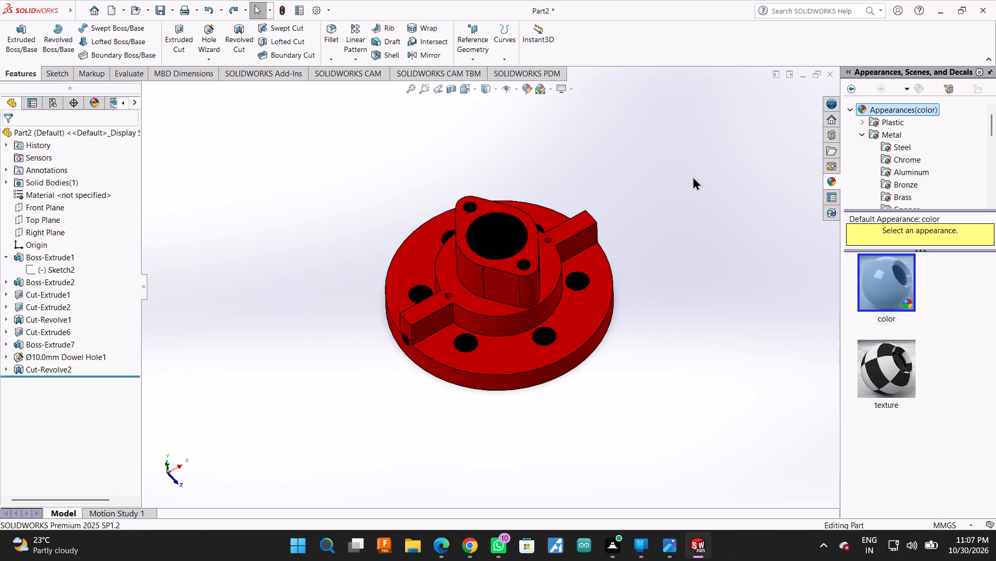
left_click(693, 176)
right_click(695, 176)
left_click(721, 217)
left_click_drag(713, 222, 696, 239)
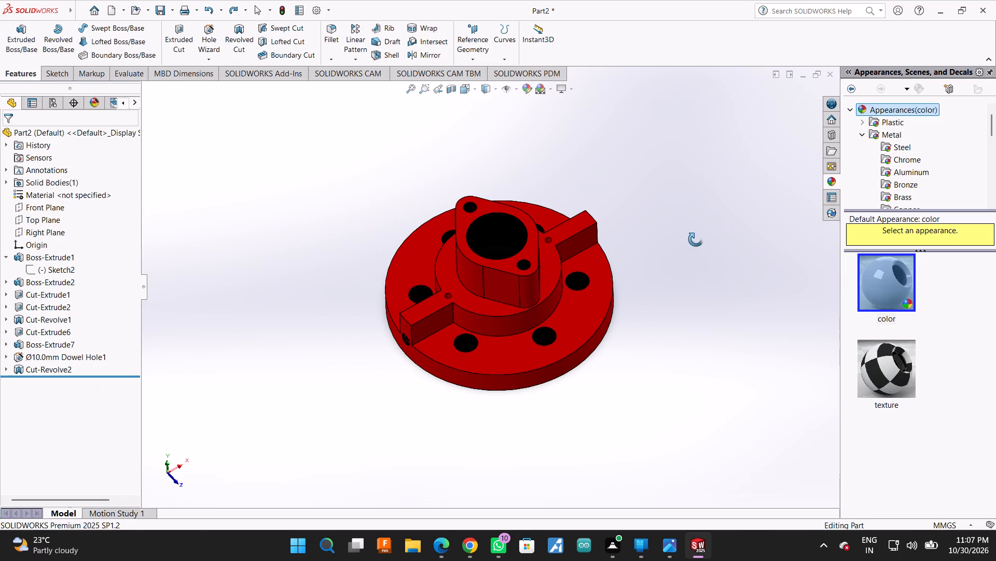
left_click_drag(696, 239, 765, 399)
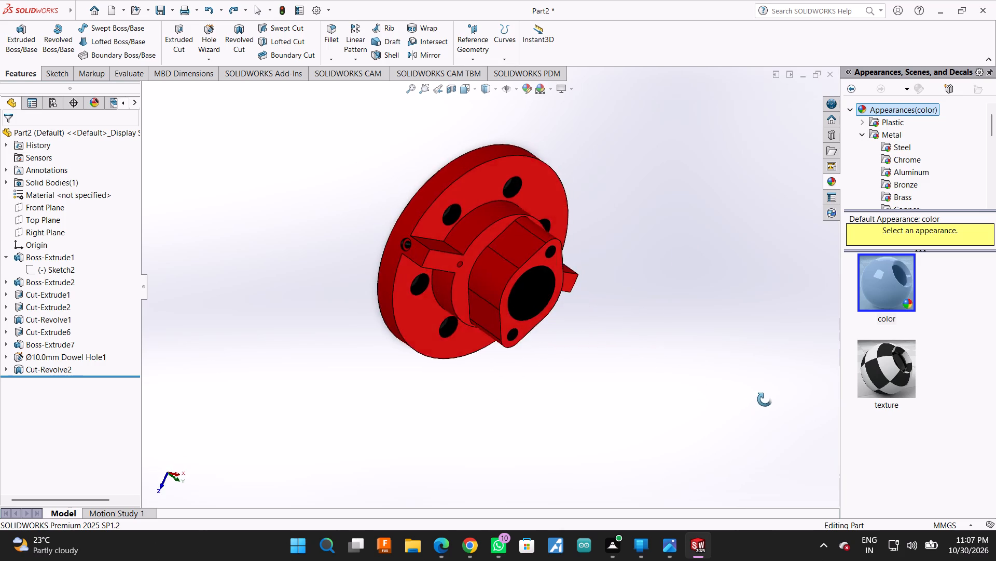
left_click_drag(765, 399, 643, 136)
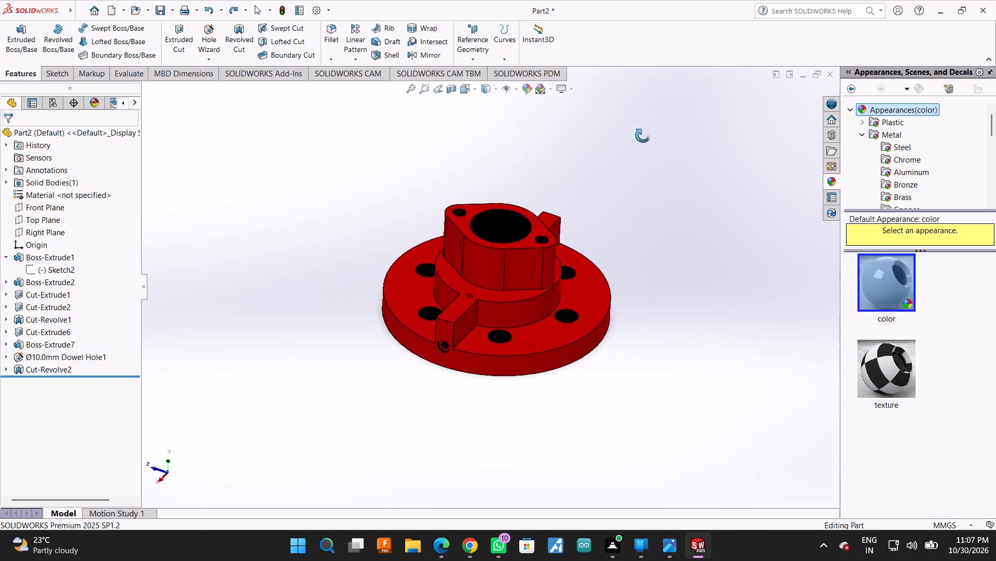
left_click_drag(643, 136, 736, 386)
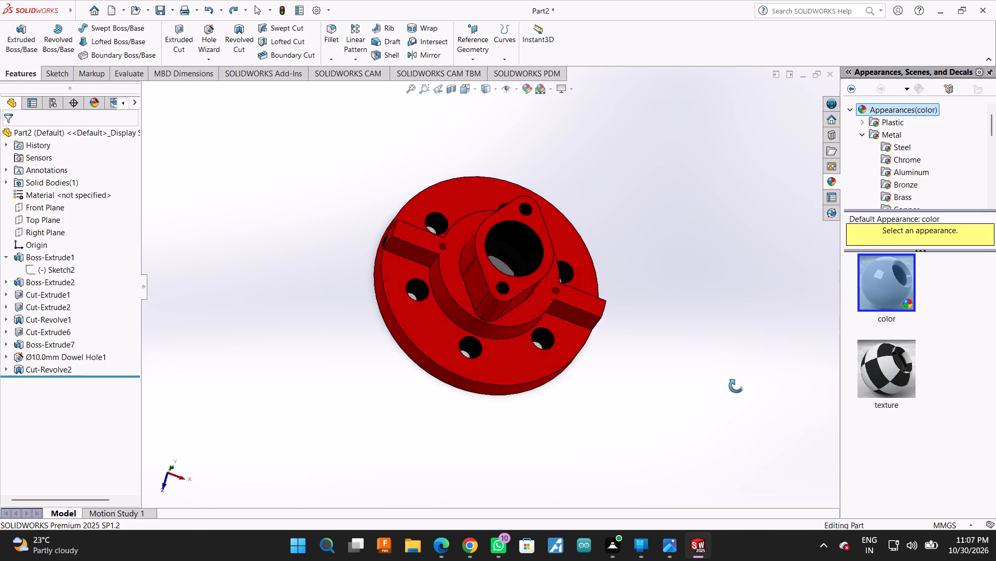
left_click_drag(736, 386, 663, 328)
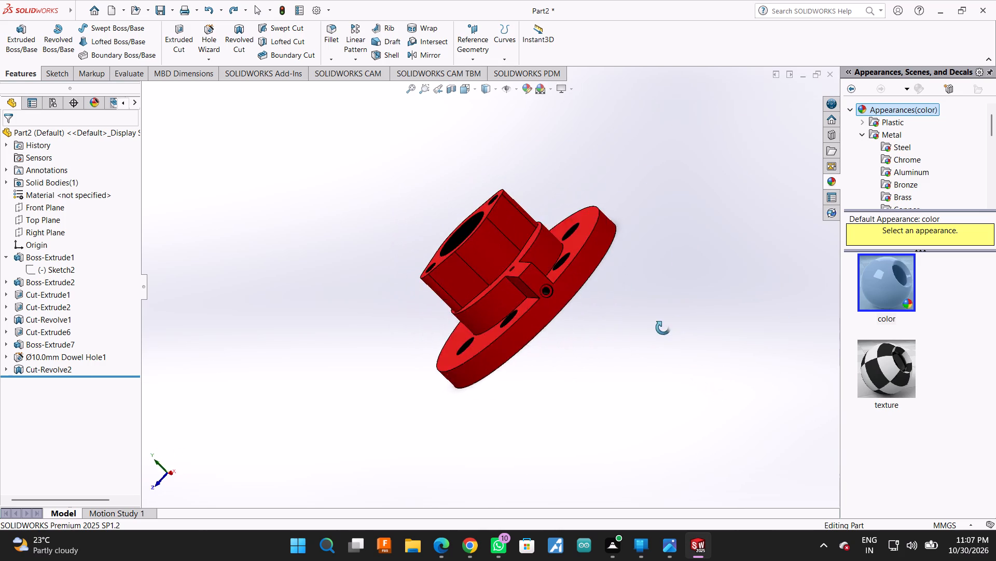
left_click_drag(663, 328, 739, 298)
key("Escape")
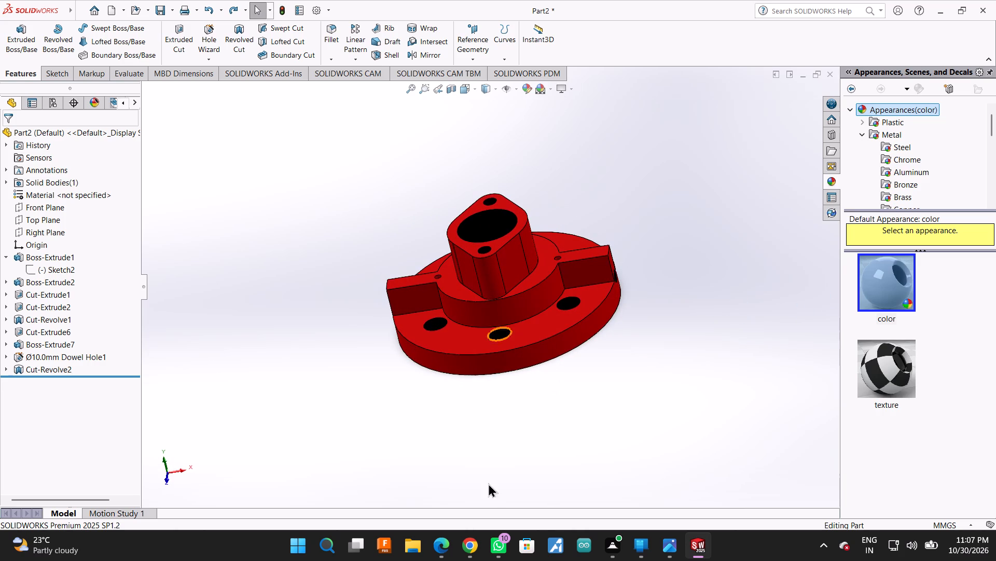
key("space")
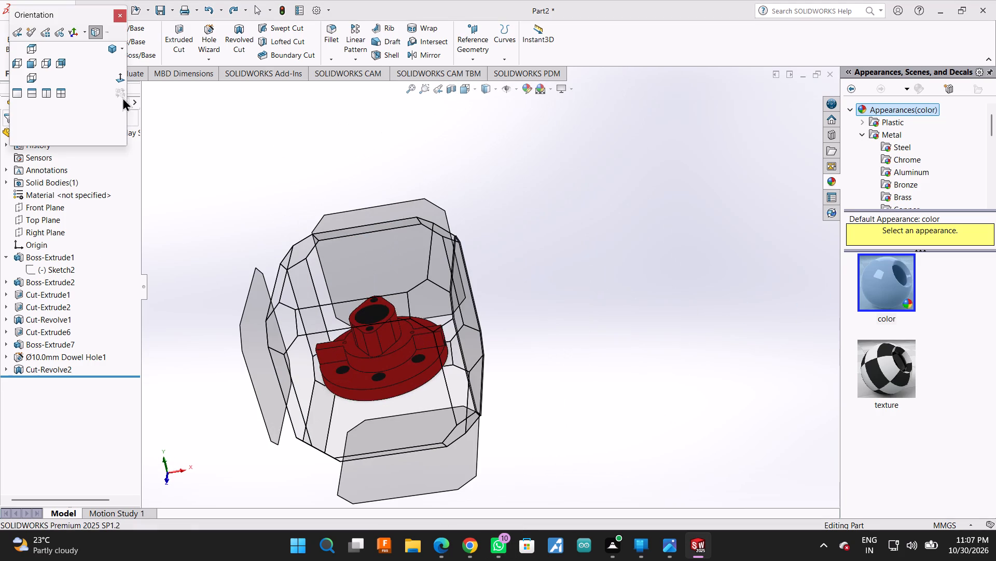
left_click(112, 51)
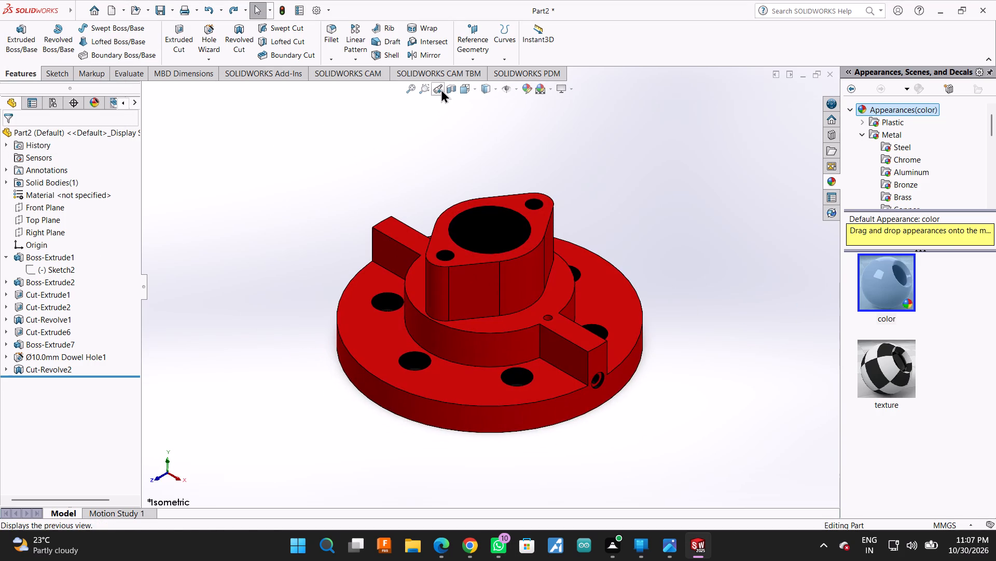
Preview a section through the Front Plane in isometric view to inspect the bore and hole faces, without keeping it.
left_click(446, 89)
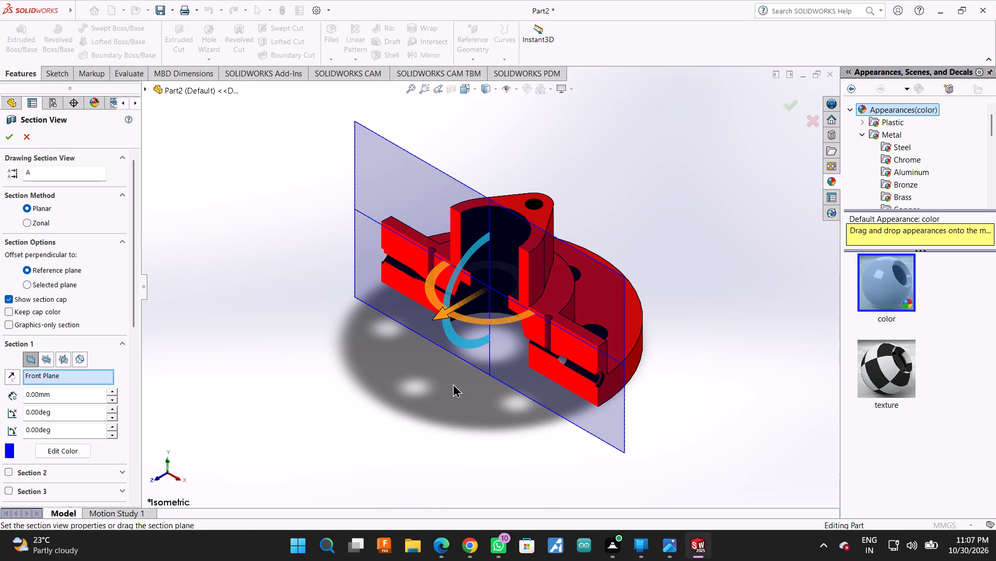
left_click_drag(271, 279, 314, 322)
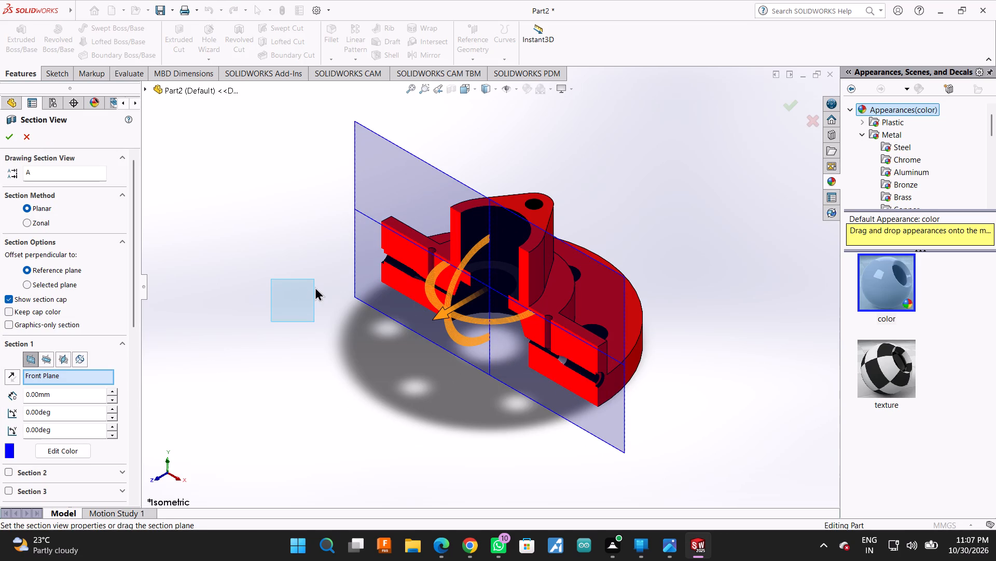
left_click_drag(270, 260, 330, 343)
right_click_drag(329, 343, 325, 341)
left_click(306, 293)
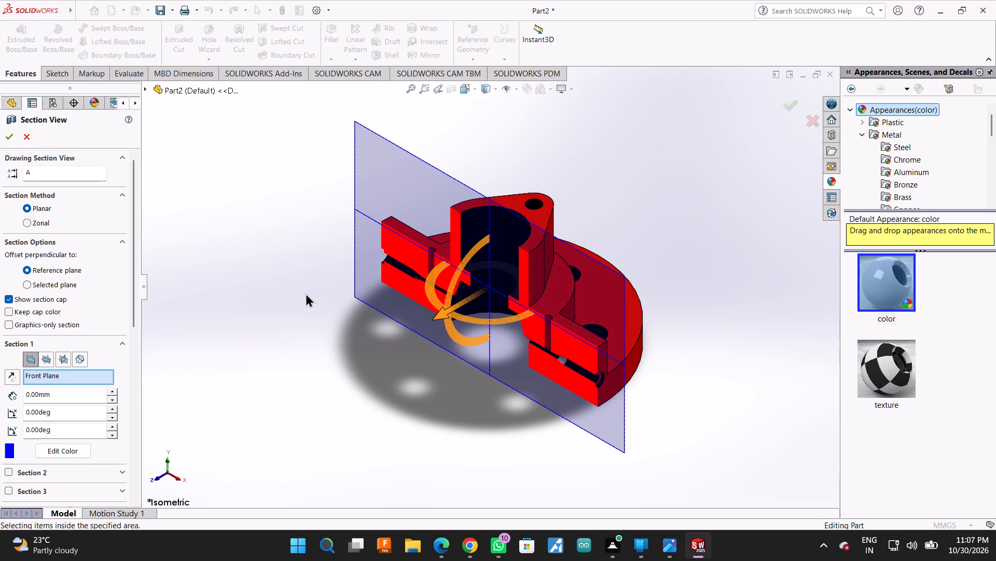
scroll(306, 293, "down", 1)
scroll(578, 339, "up", 6)
scroll(578, 339, "down", 5)
key("Escape")
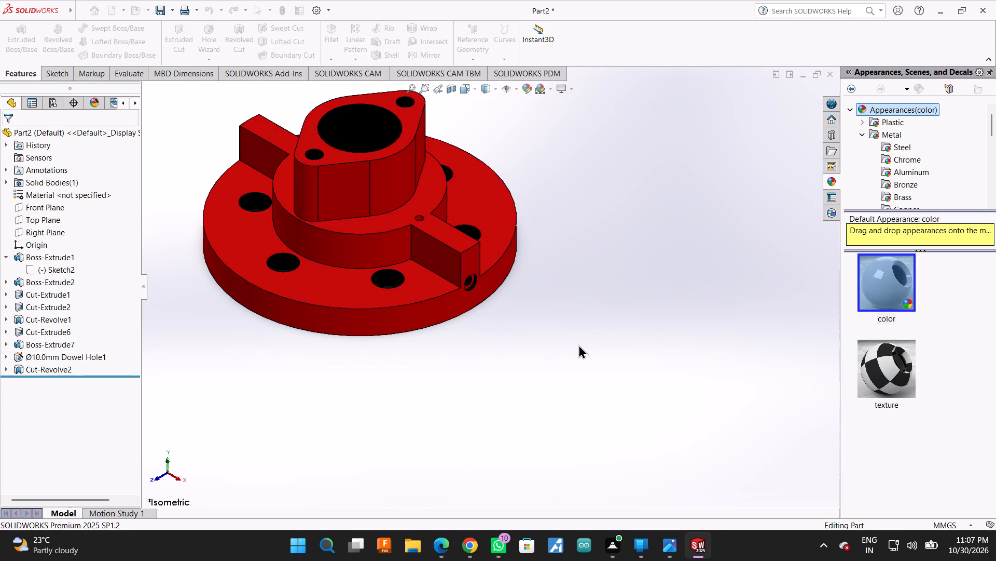
View the part normal to the Front Plane and inspect the rib side holes' inner faces in a temporary section.
key("space")
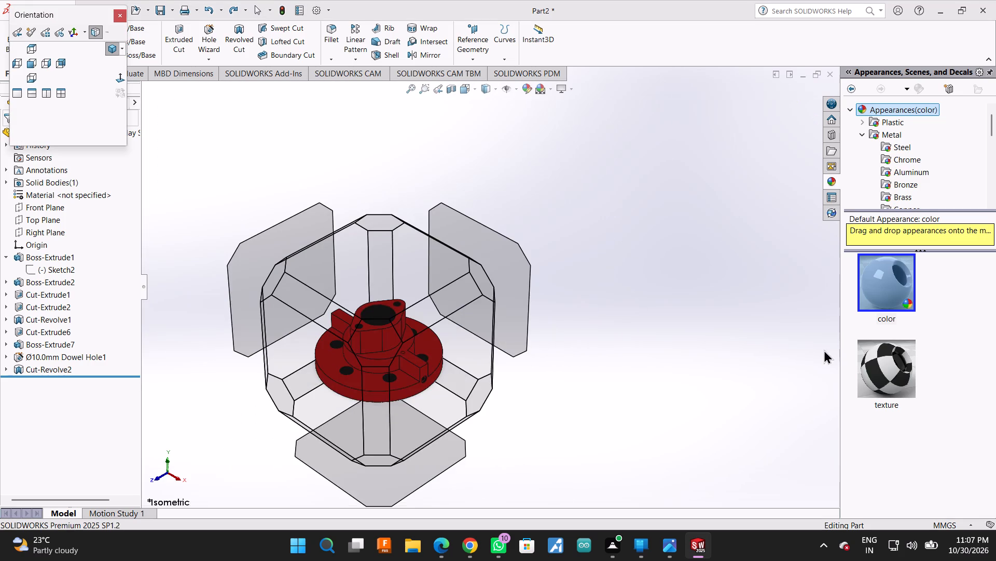
left_click(673, 307)
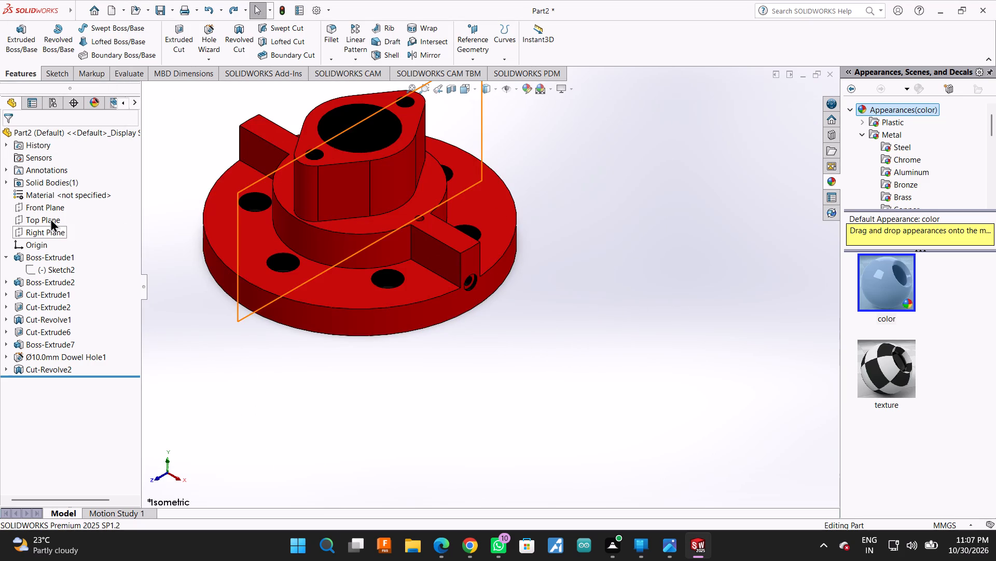
left_click(46, 208)
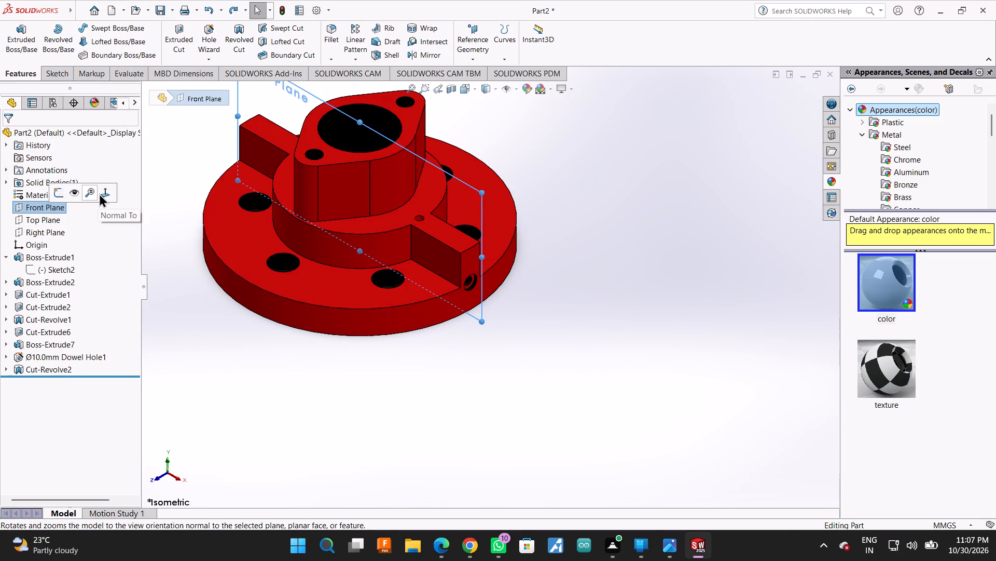
left_click(100, 193)
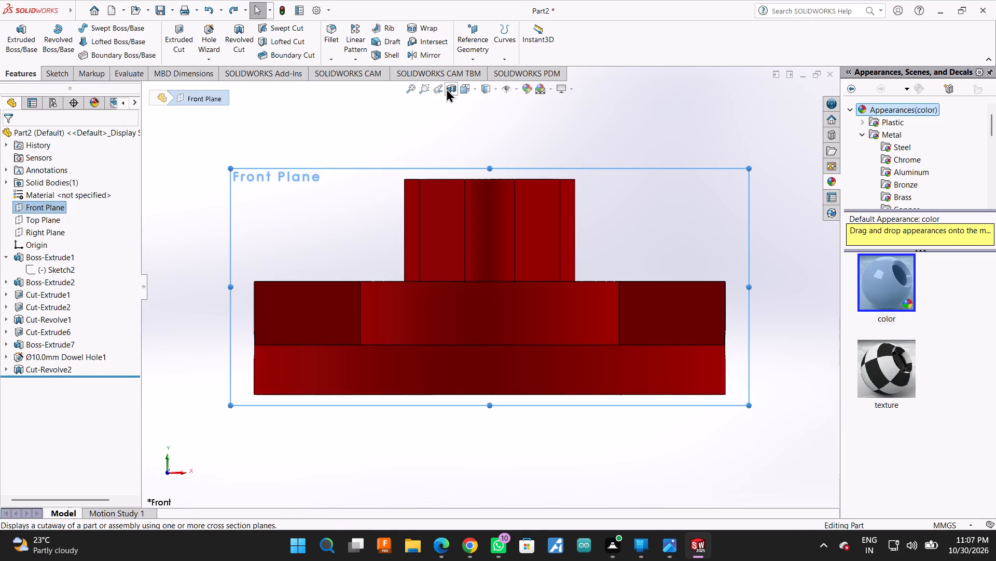
left_click(446, 88)
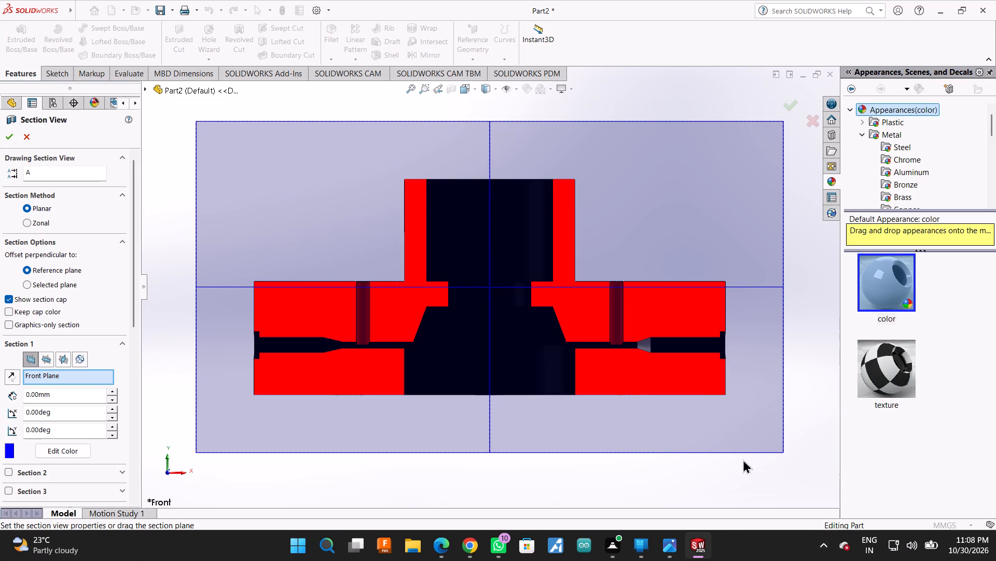
scroll(734, 365, "down", 5)
left_click(435, 329)
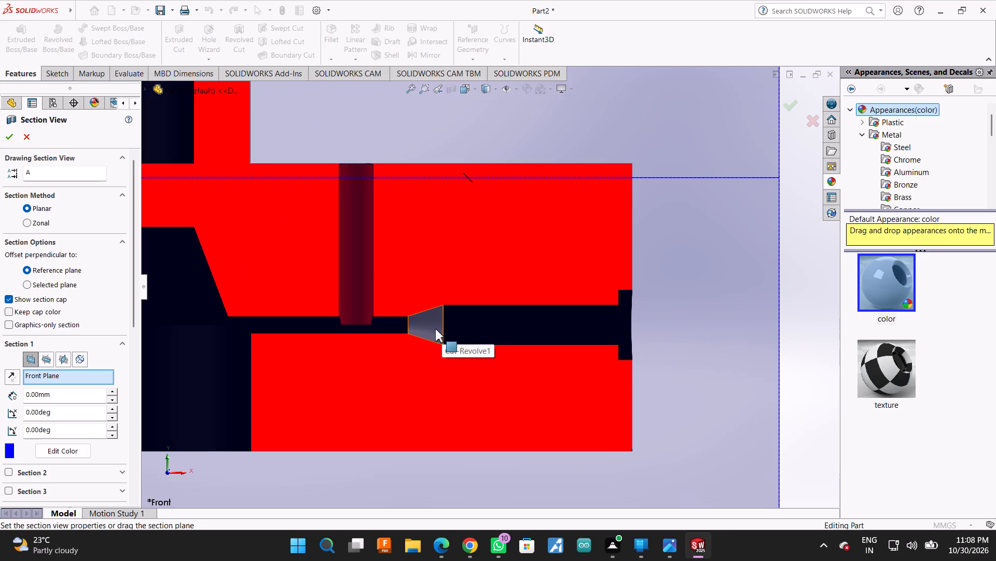
left_click(435, 329)
double_click(435, 329)
scroll(435, 329, "up", 1)
key("Escape")
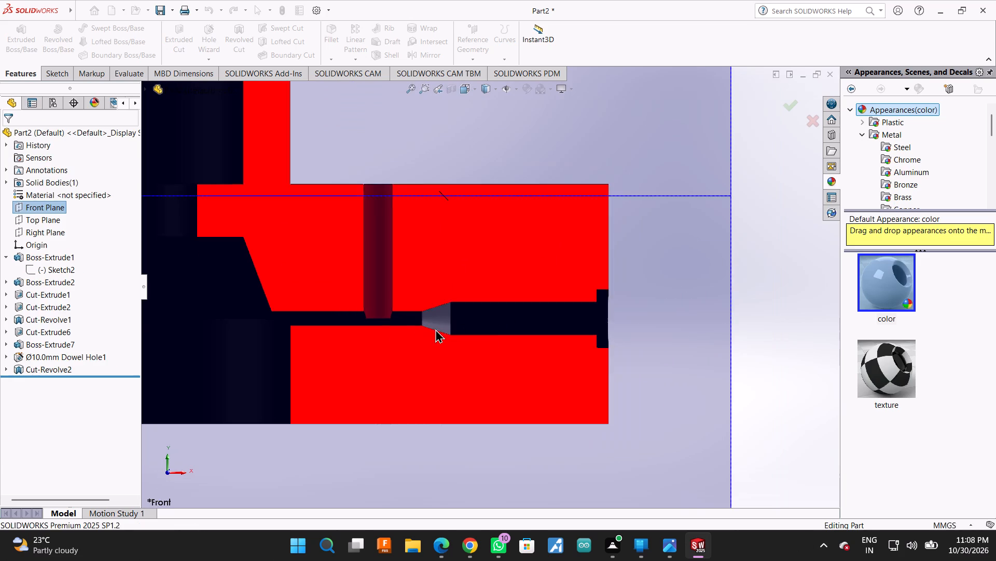
Set the polished steel color to black on the conical face inside the rib's side hole and apply it.
scroll(435, 329, "up", 7)
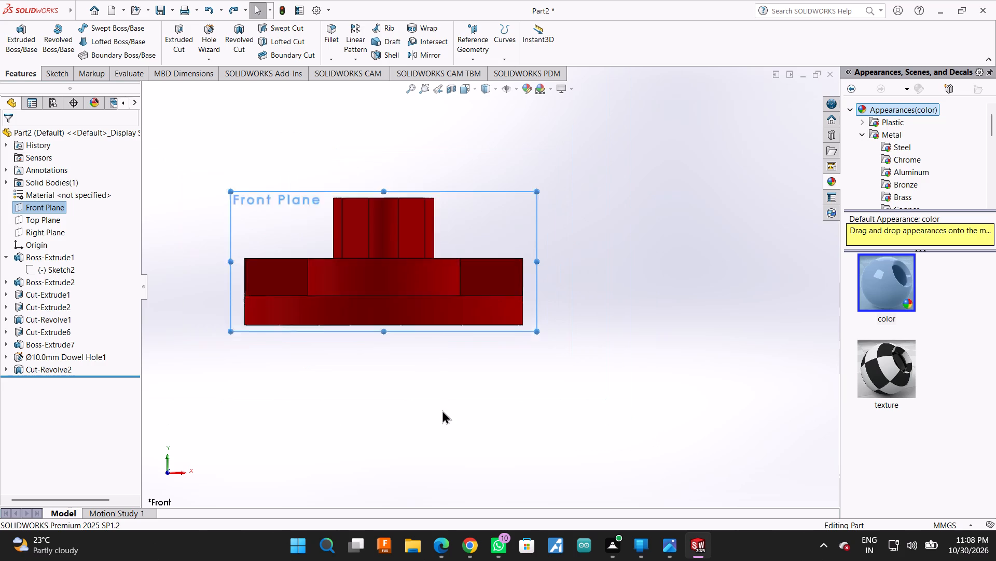
scroll(442, 410, "up", 2)
right_click(569, 287)
left_click(575, 239)
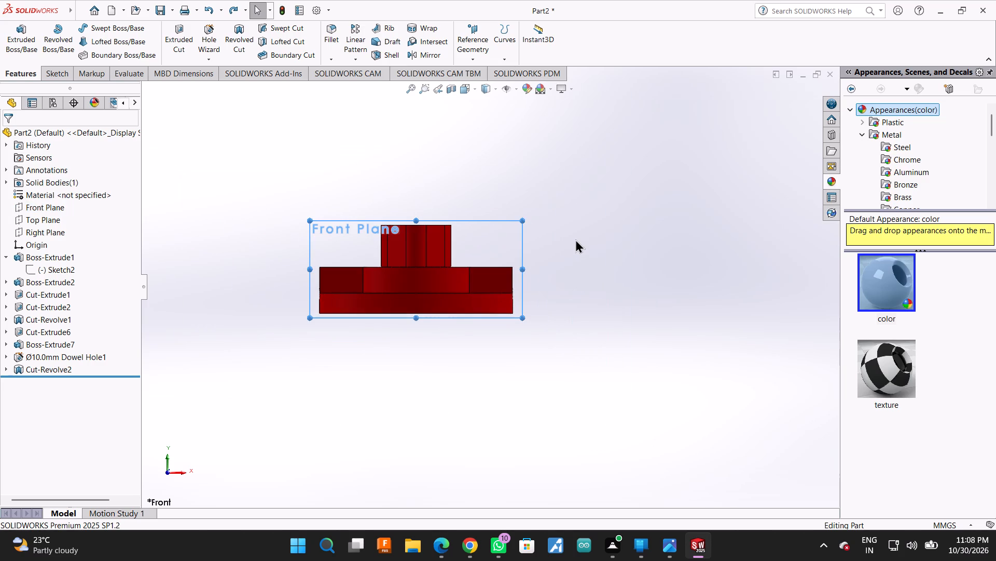
left_click_drag(575, 239, 539, 277)
right_click(542, 280)
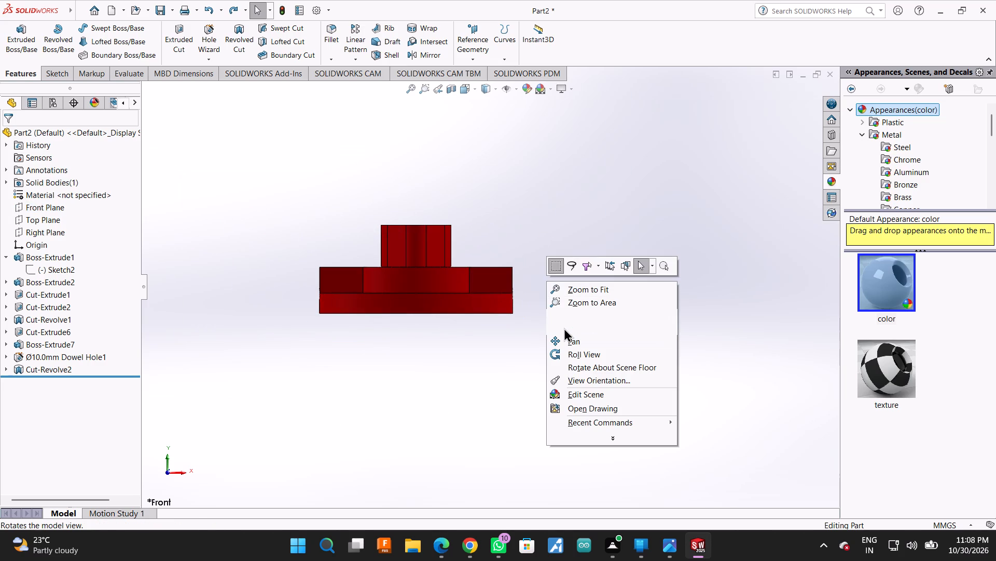
left_click(564, 328)
left_click_drag(564, 307, 465, 317)
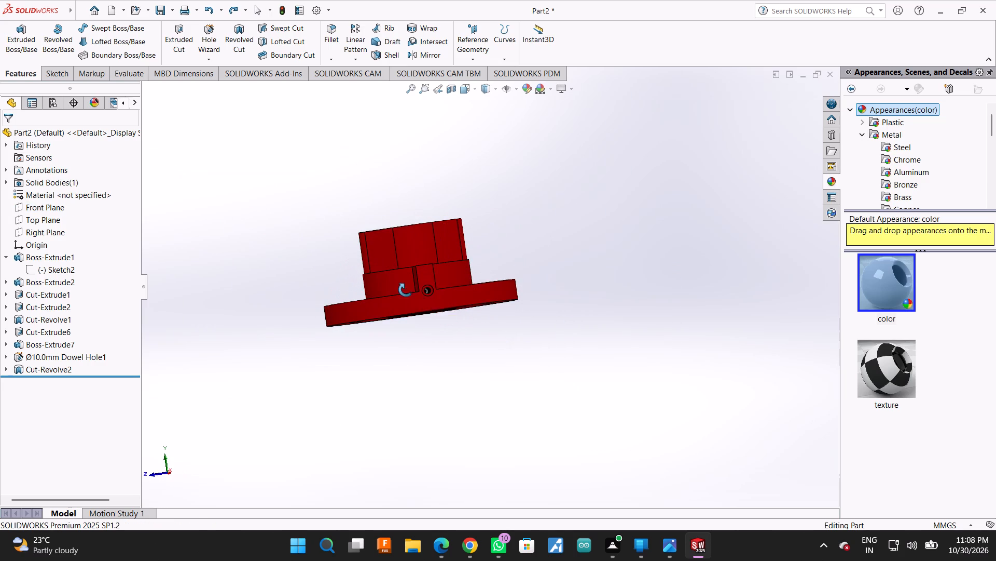
scroll(509, 287, "down", 4)
scroll(666, 309, "up", 3)
left_click_drag(666, 309, 657, 316)
scroll(438, 306, "down", 3)
scroll(341, 315, "down", 6)
key("Escape")
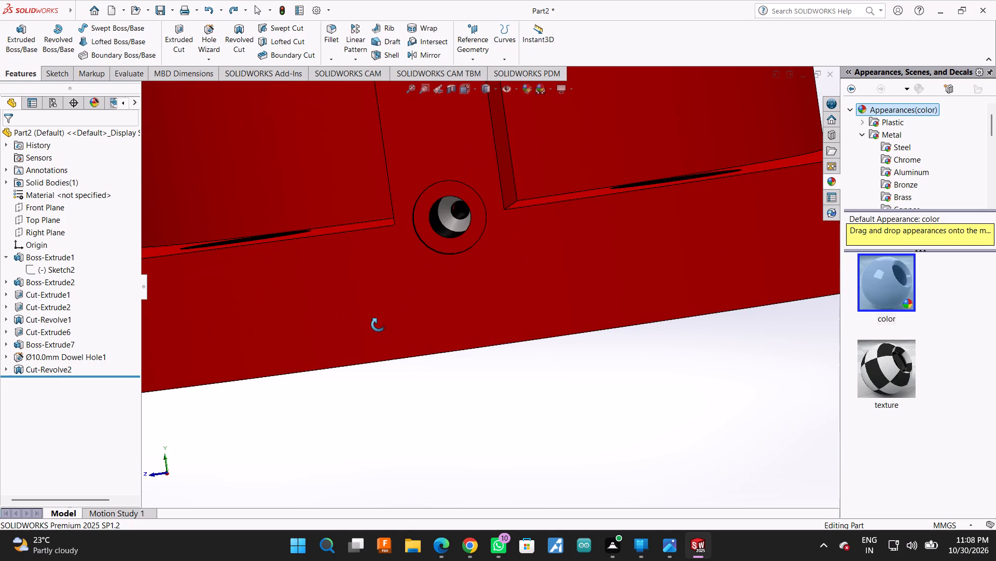
left_click(446, 217, "ctrl")
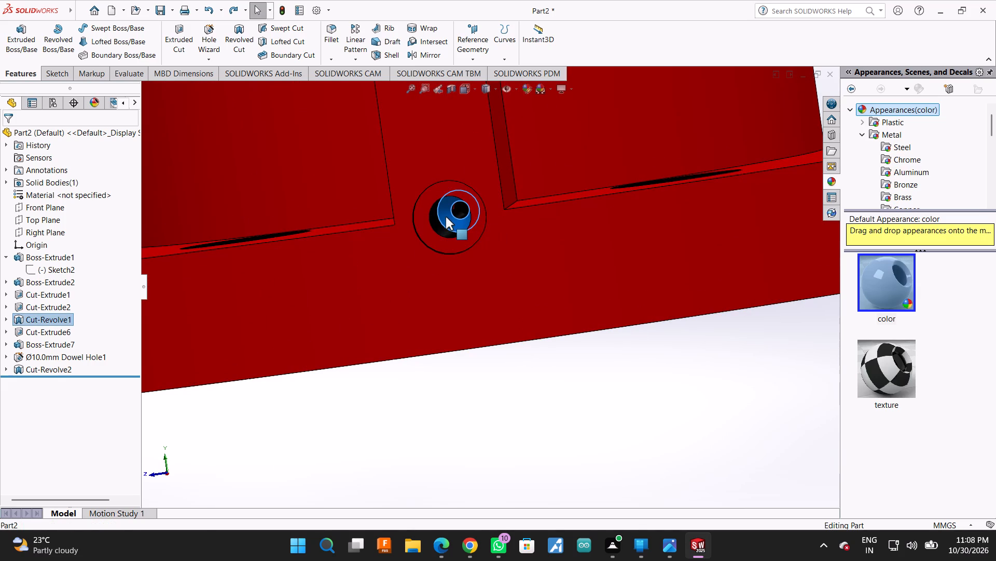
left_click(527, 91)
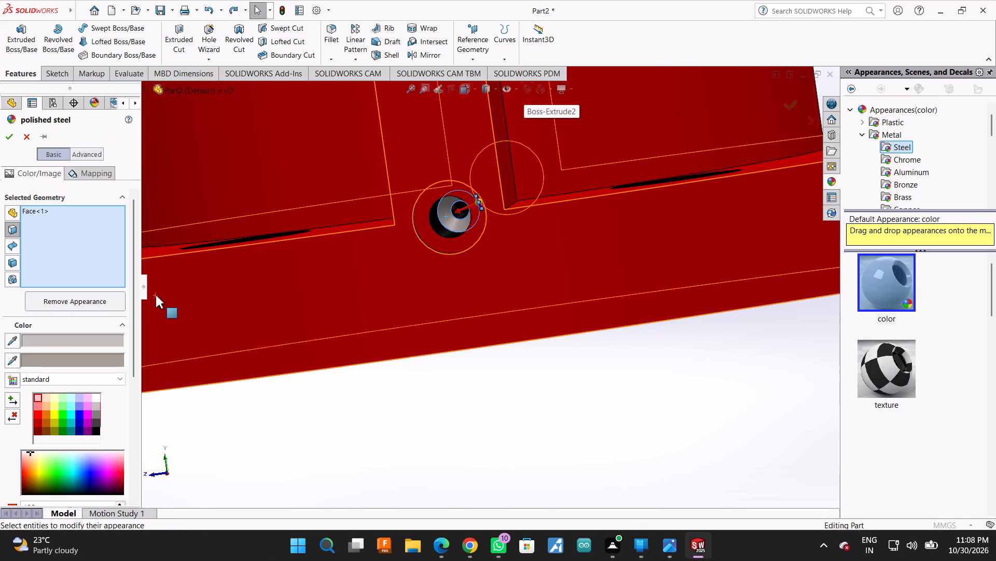
left_click(67, 342)
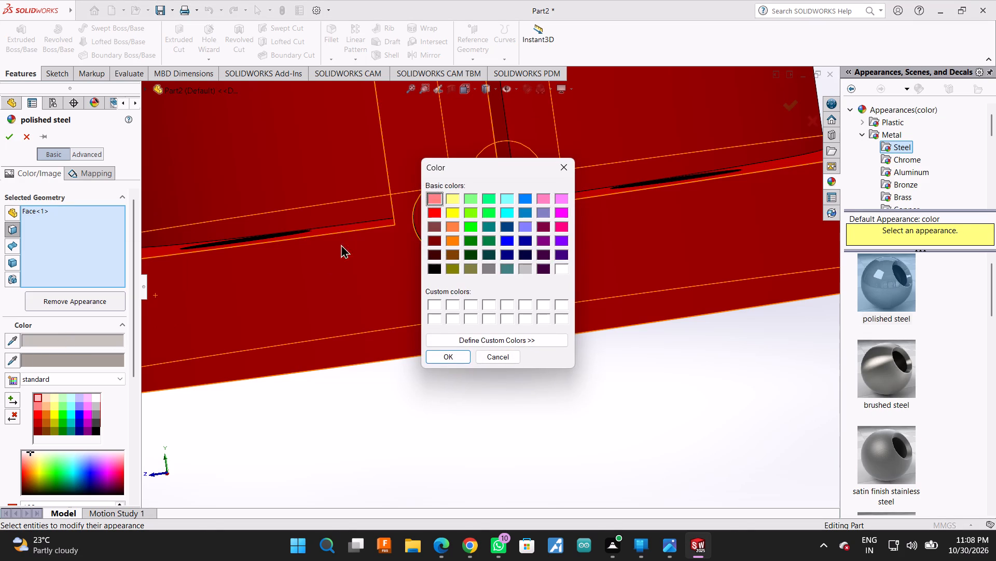
left_click(434, 270)
left_click(436, 353)
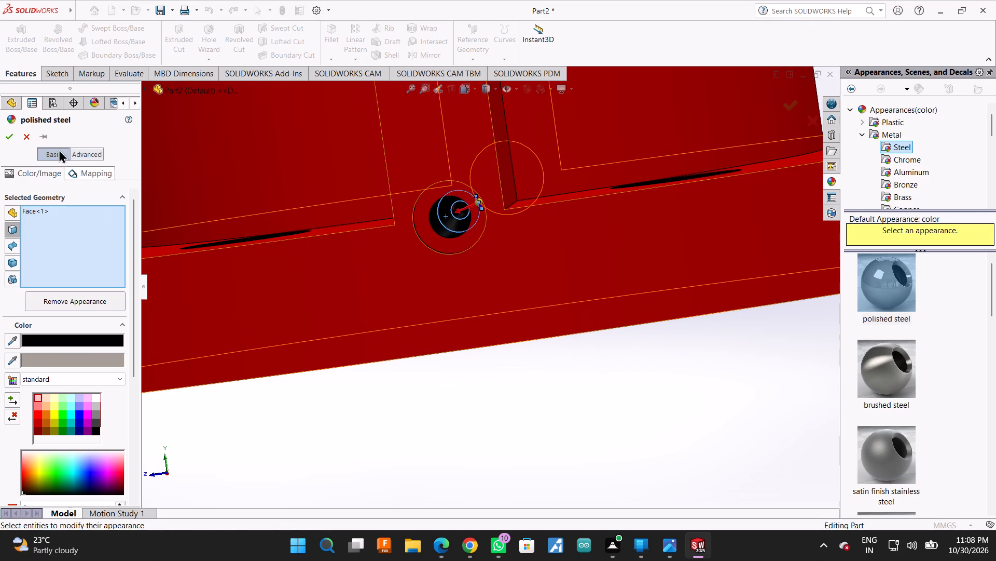
left_click(787, 105)
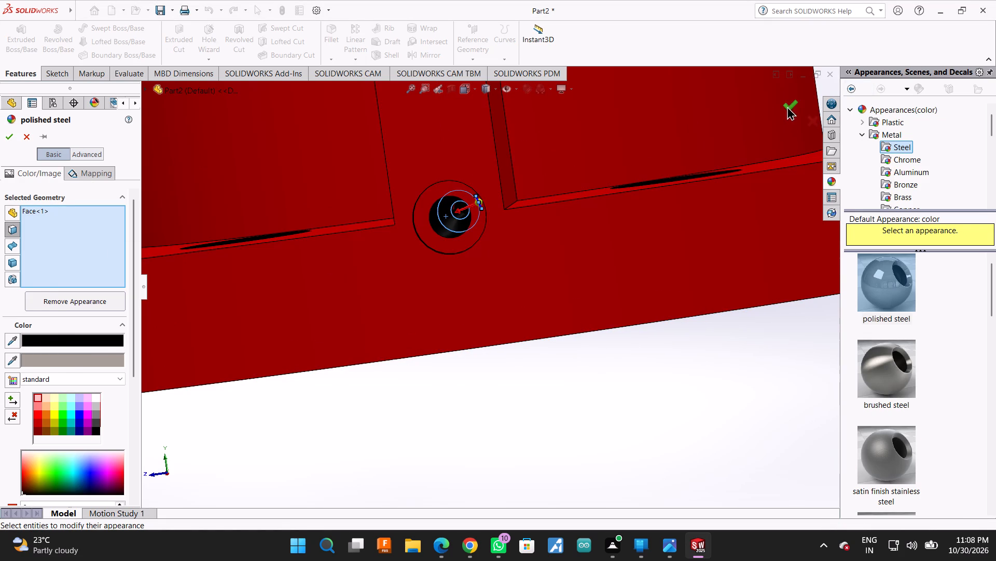
Orient the view normal to the Front Plane to check the part's inner faces again.
scroll(588, 390, "up", 5)
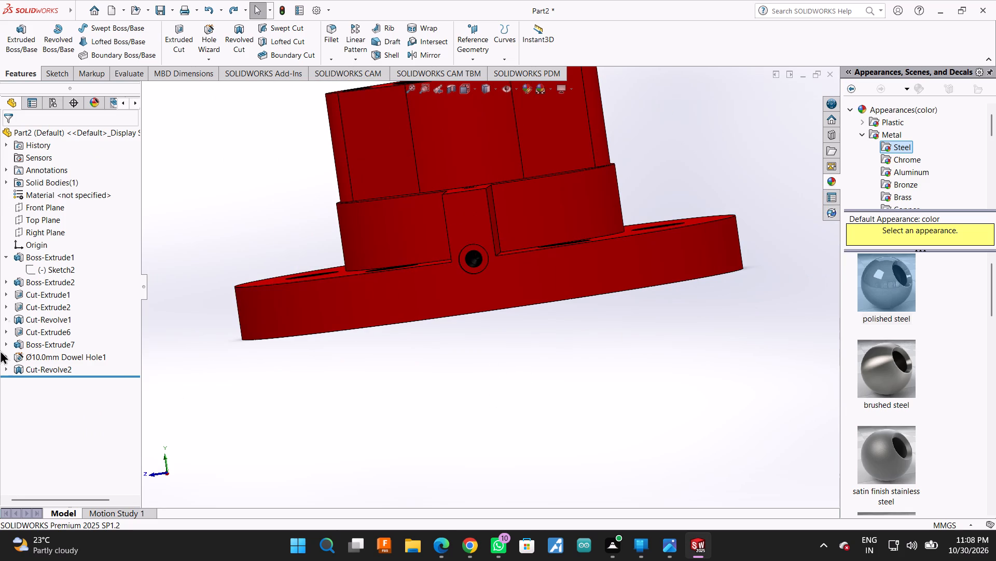
left_click(51, 204)
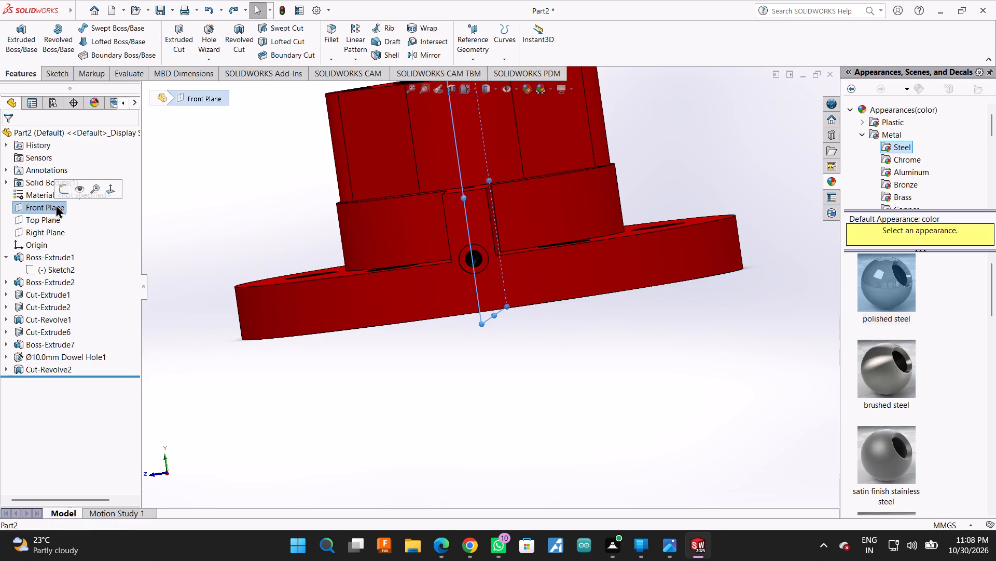
left_click(108, 186)
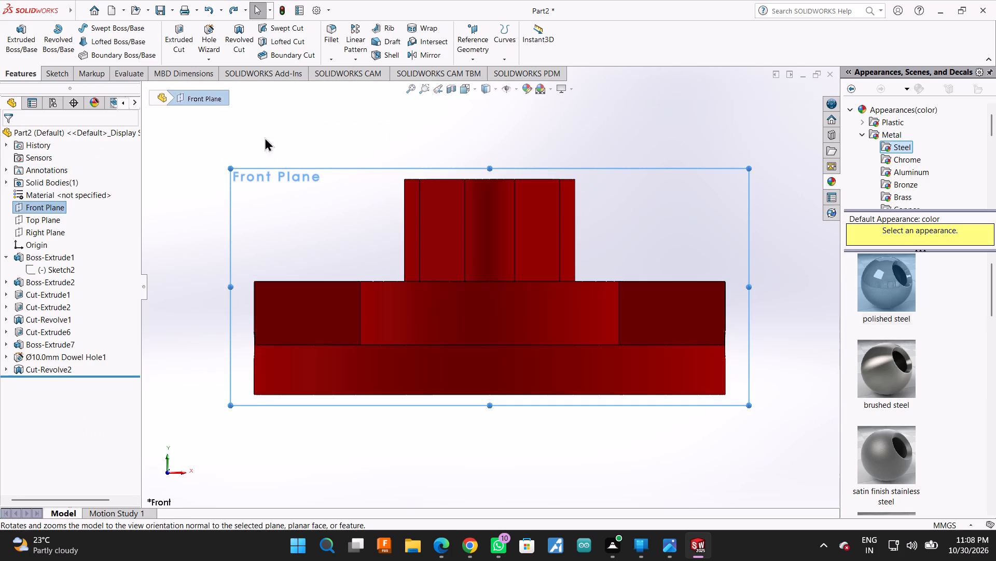
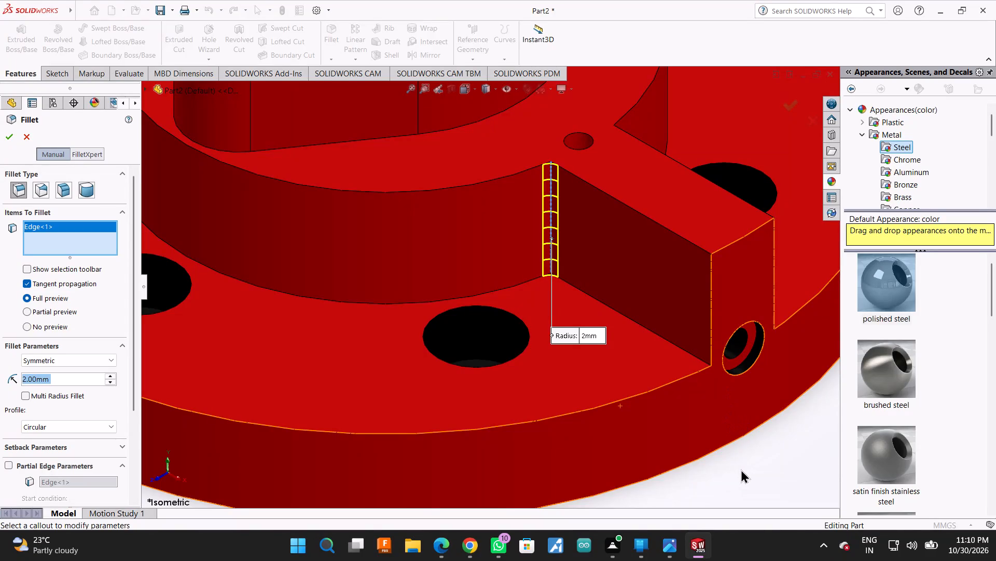
Fillet the selected vertical edge where the rib with the visible side bore meets the round boss, with a 4 mm radius.
left_click(741, 469)
scroll(741, 469, "up", 2)
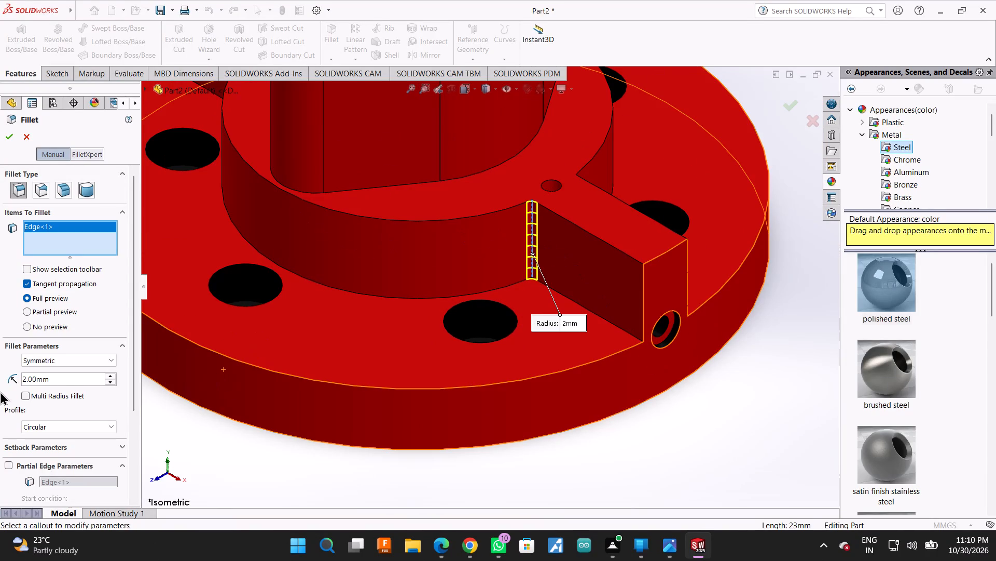
double_click(63, 380)
key("4")
key("Return")
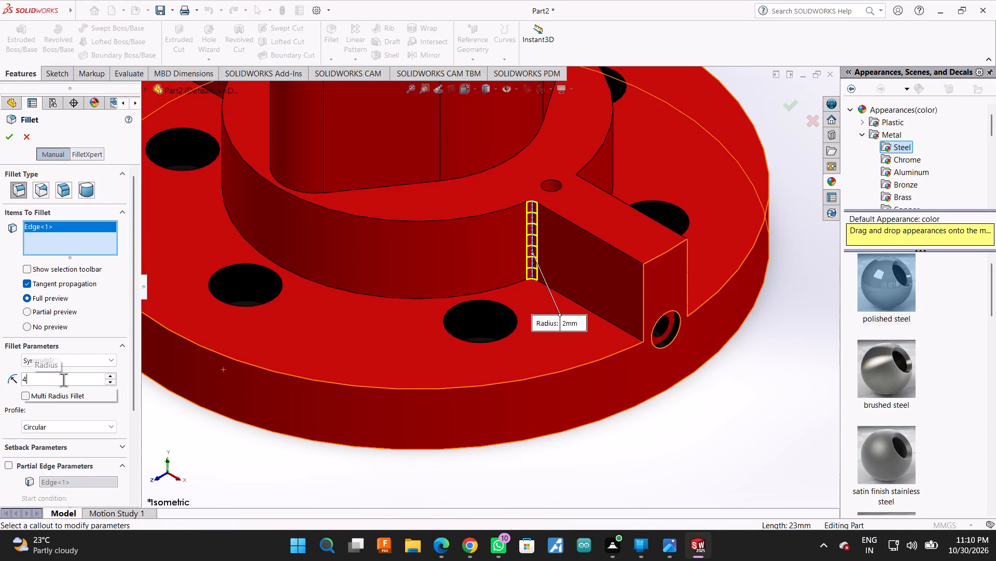
left_click(11, 132)
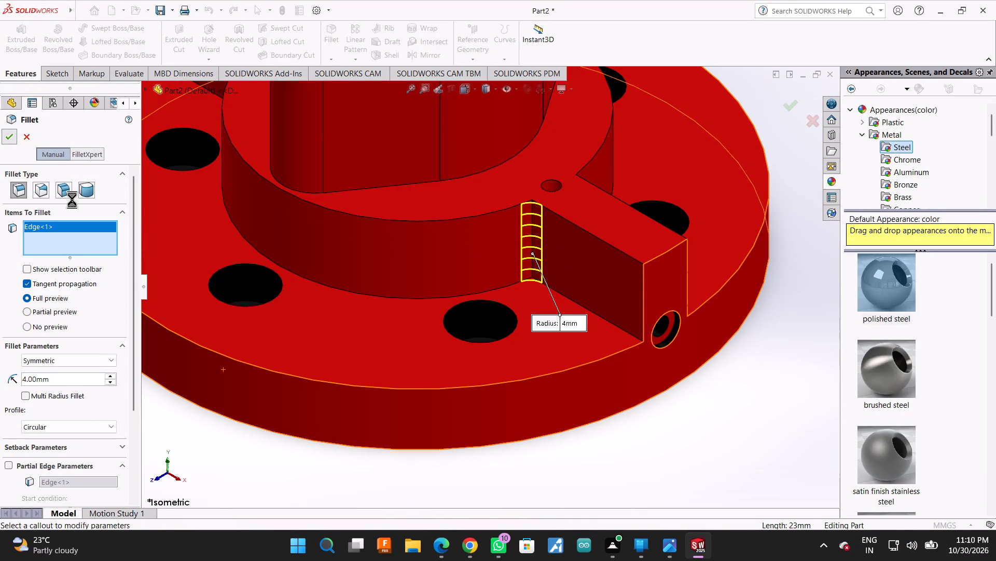
Fillet the vertical edge on the other side of the same rib, where it meets the round boss, with a 4 mm radius.
scroll(377, 329, "up", 4)
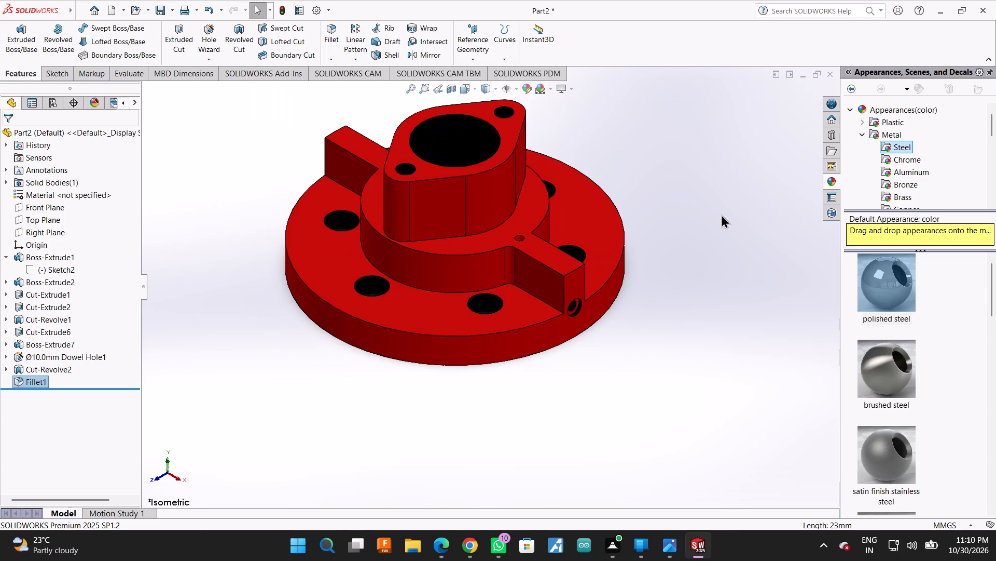
left_click_drag(673, 250, 631, 277)
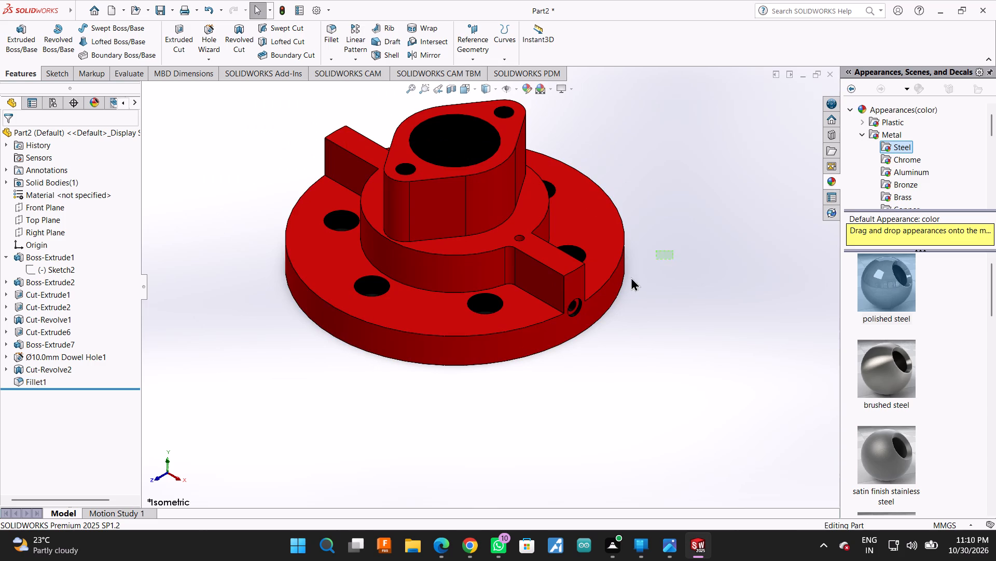
left_click_drag(631, 277, 638, 292)
right_click(670, 270)
left_click(693, 316)
left_click_drag(697, 284, 645, 335)
scroll(545, 296, "down", 5)
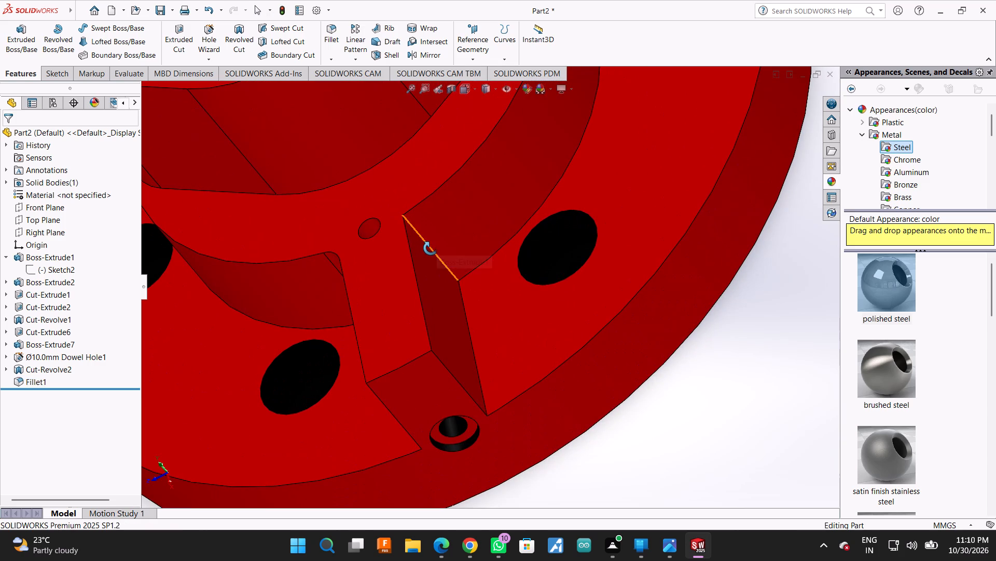
key("Escape")
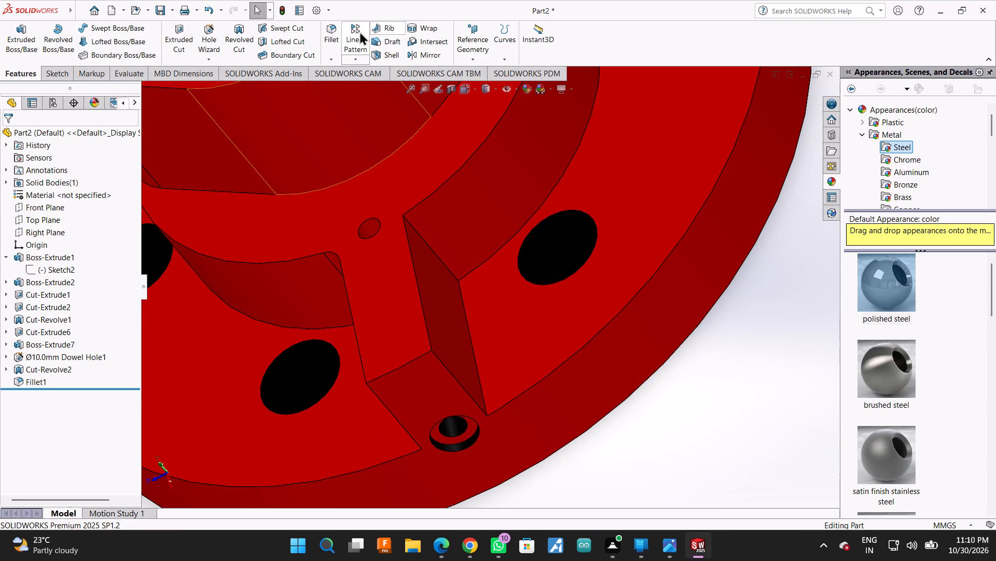
left_click(327, 25)
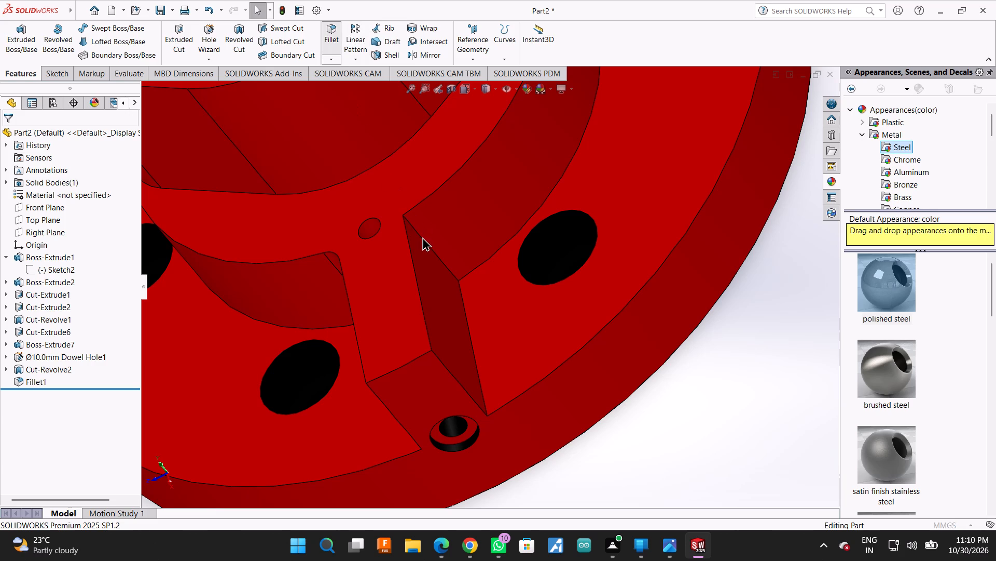
left_click(424, 243)
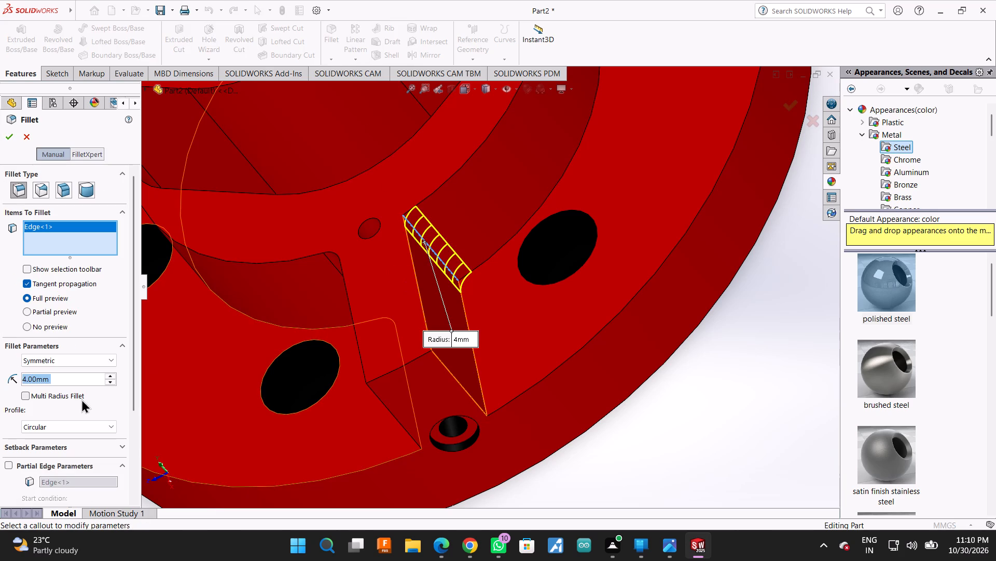
left_click(7, 130)
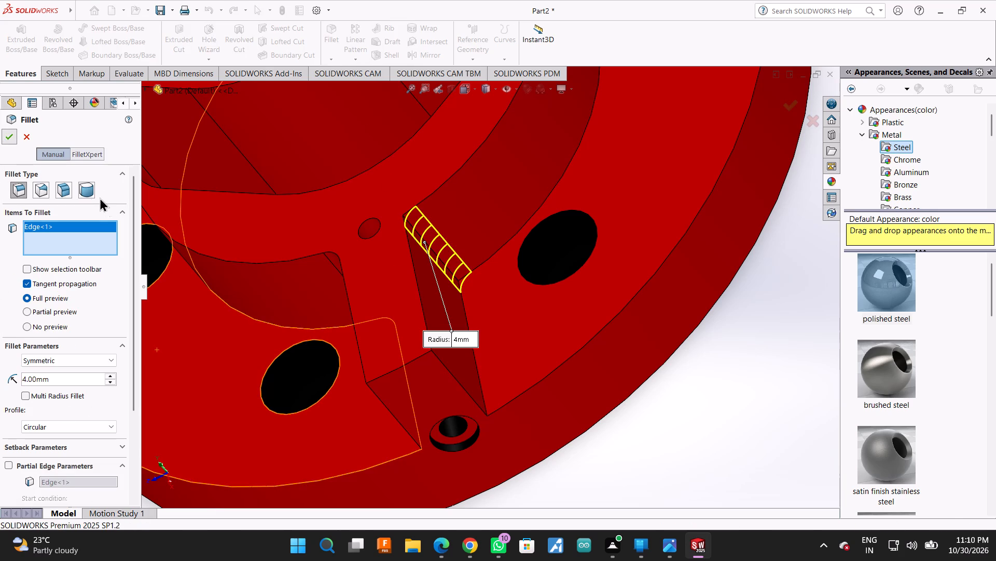
Fillet one vertical edge where the opposite rib meets the round boss with a 4 mm radius.
right_click(702, 385)
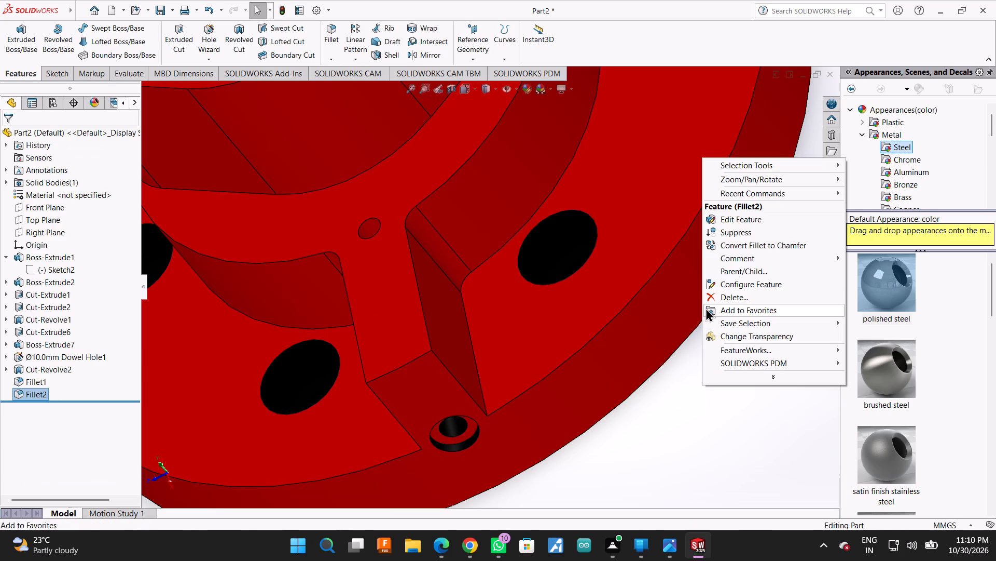
key("Escape")
right_click(693, 410)
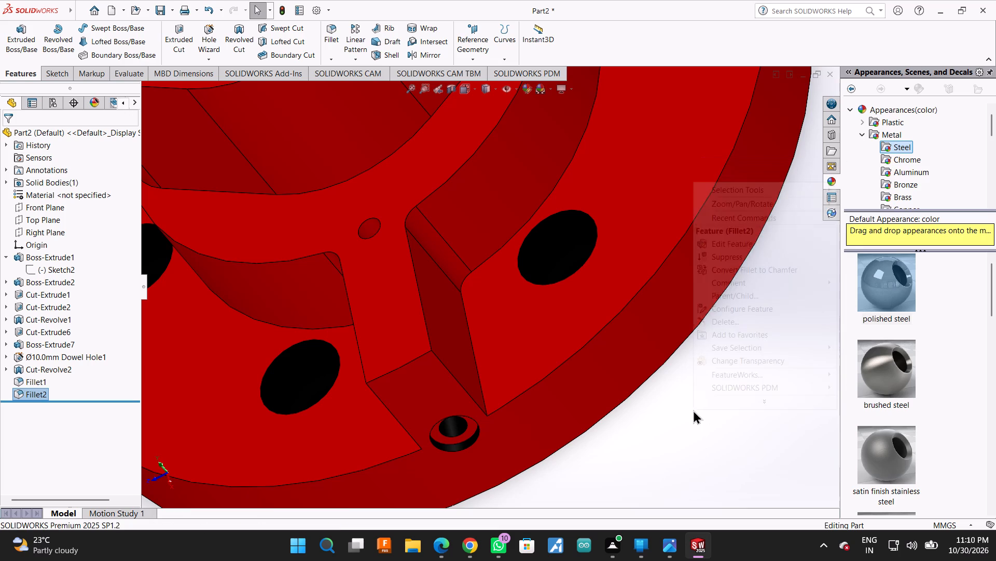
left_click(739, 208)
left_click(860, 261)
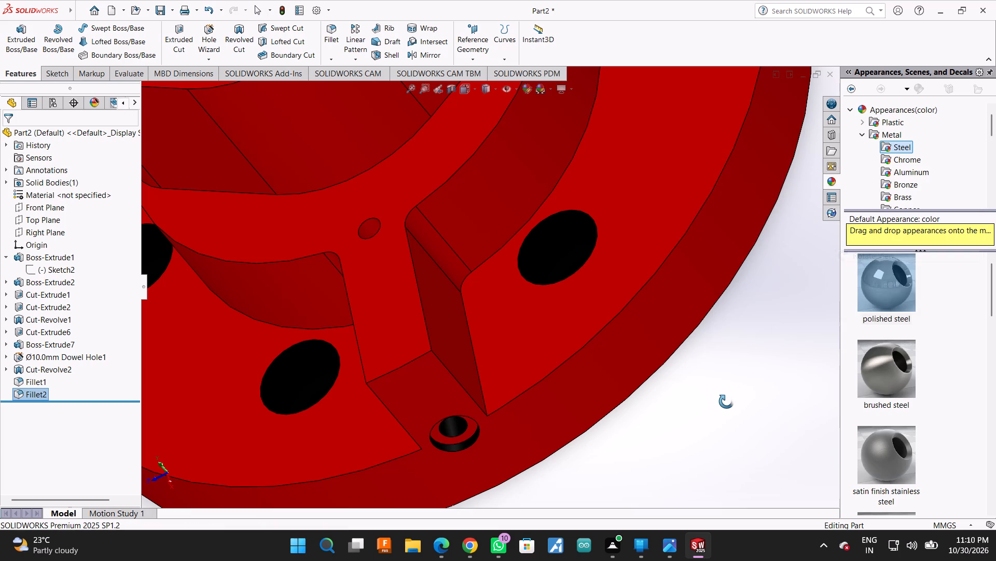
scroll(726, 402, "up", 8)
left_click_drag(582, 134, 570, 186)
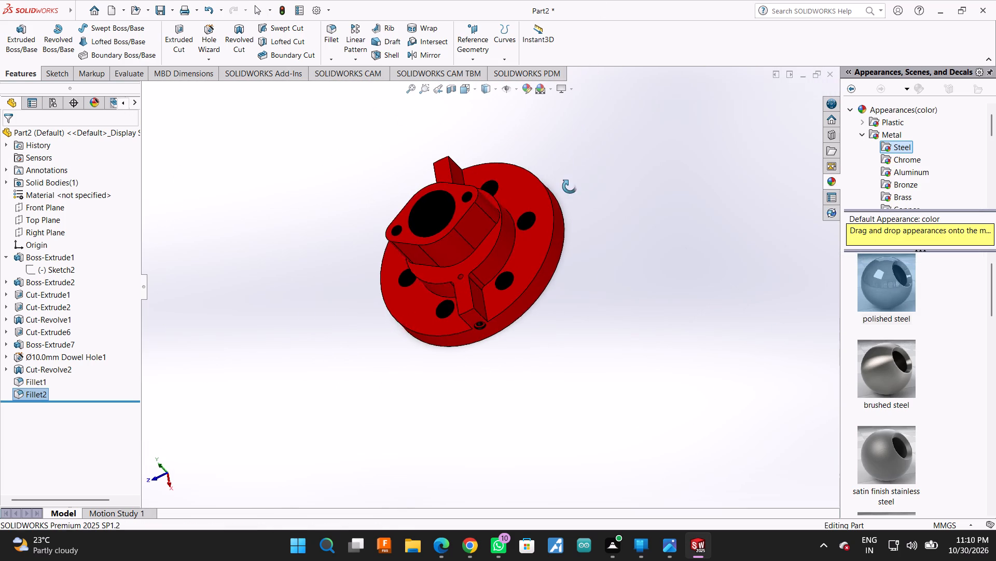
left_click_drag(570, 186, 551, 275)
scroll(441, 190, "down", 8)
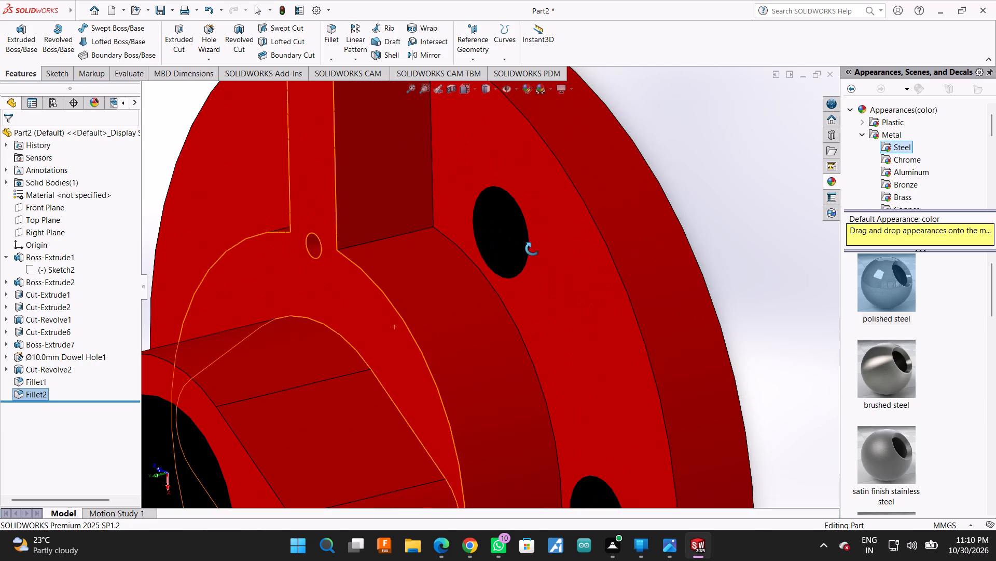
key("Escape")
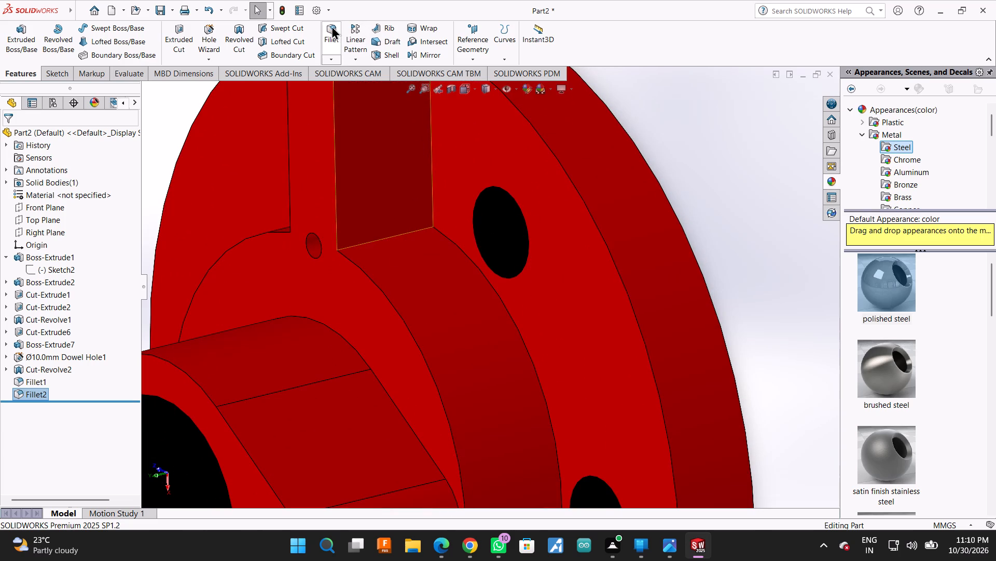
left_click(331, 25)
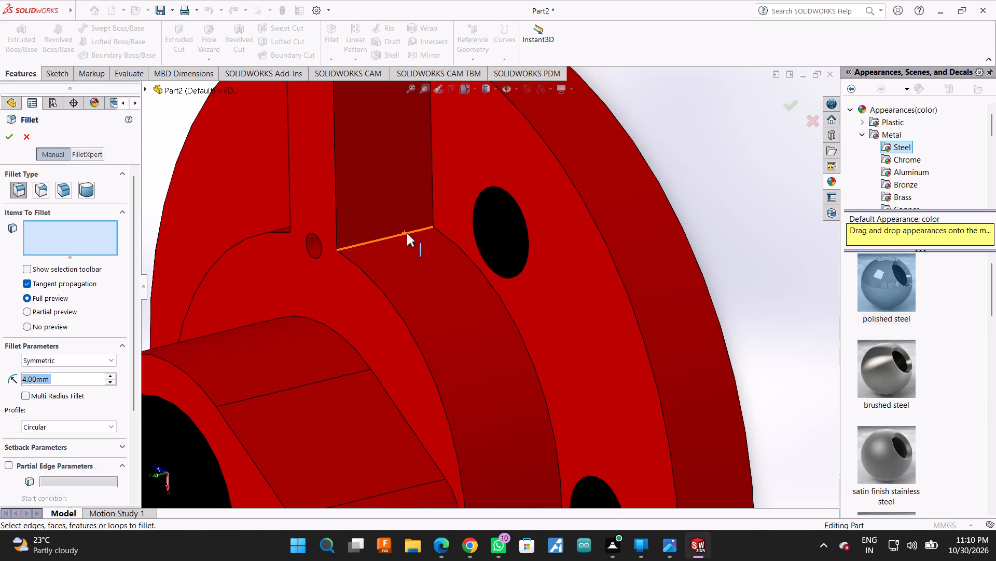
left_click(391, 236)
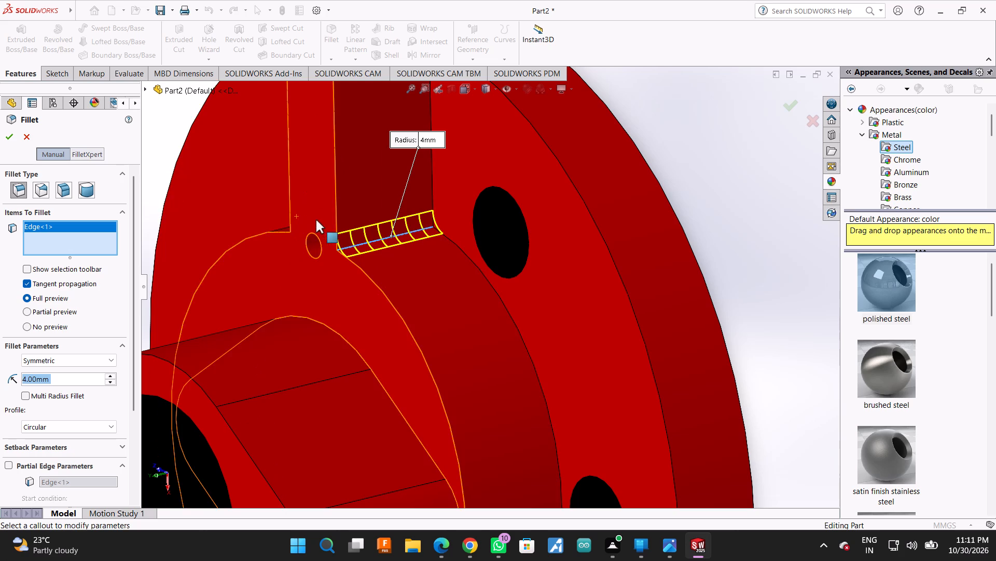
key("Escape")
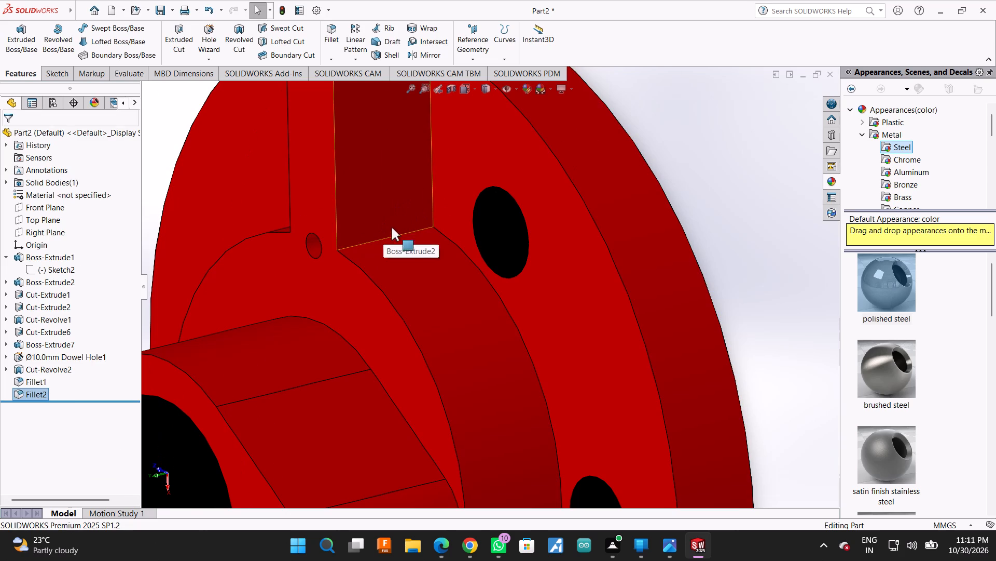
left_click(337, 35)
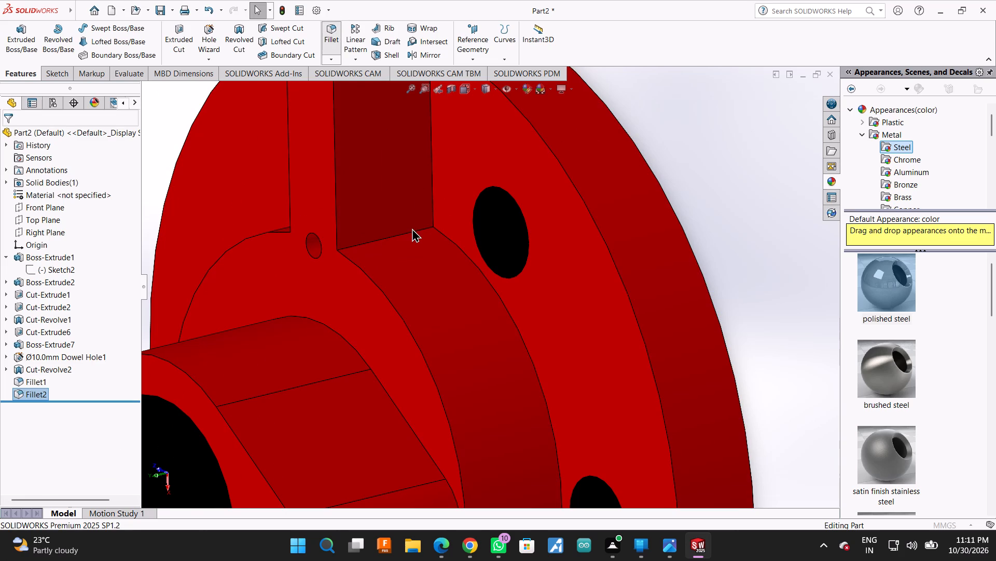
left_click(381, 238)
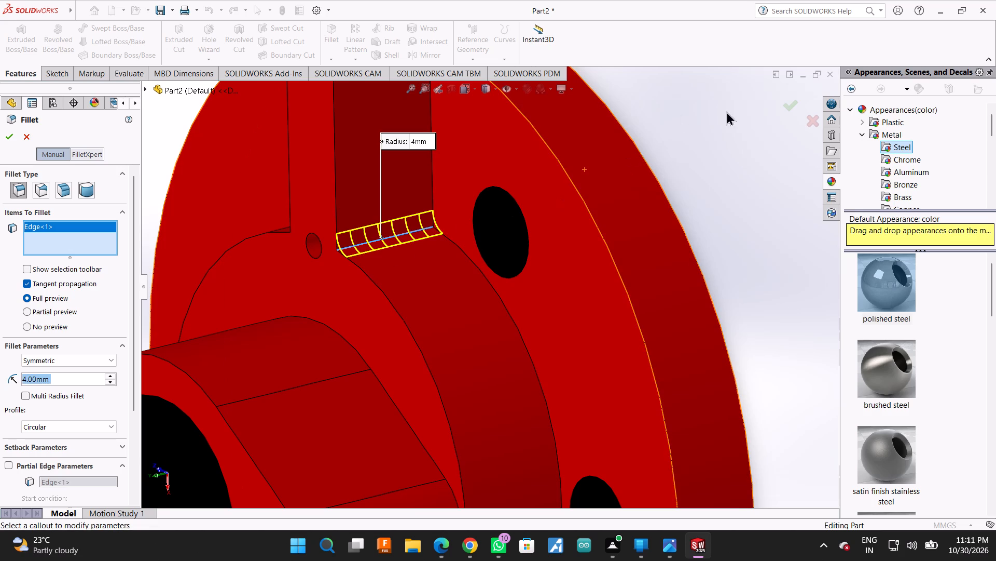
left_click(792, 101)
Fillet the remaining vertical edge on the other side of the opposite rib, at the round boss, with a 4 mm radius.
right_click(719, 154)
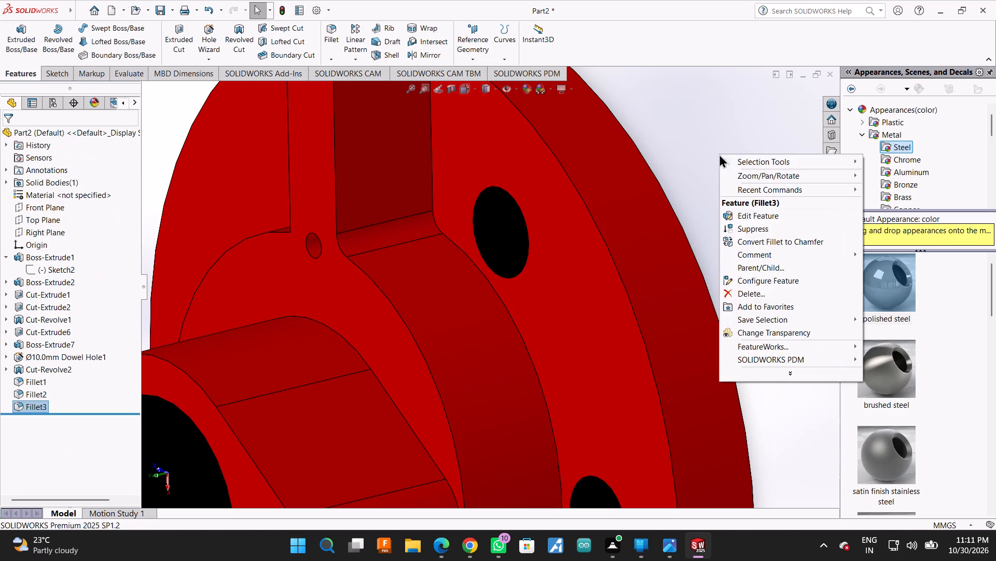
left_click(749, 181)
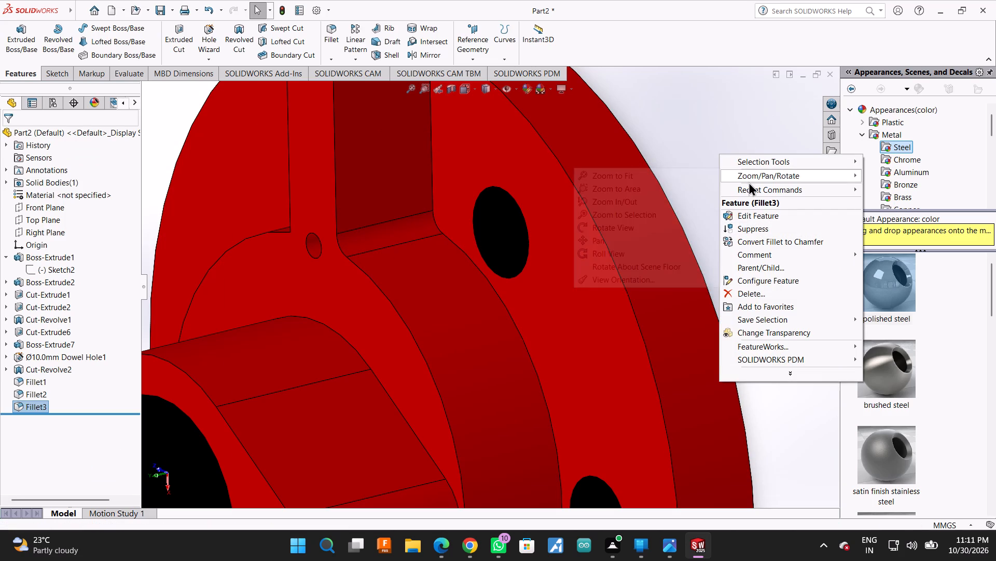
left_click(643, 225)
scroll(611, 229, "up", 2)
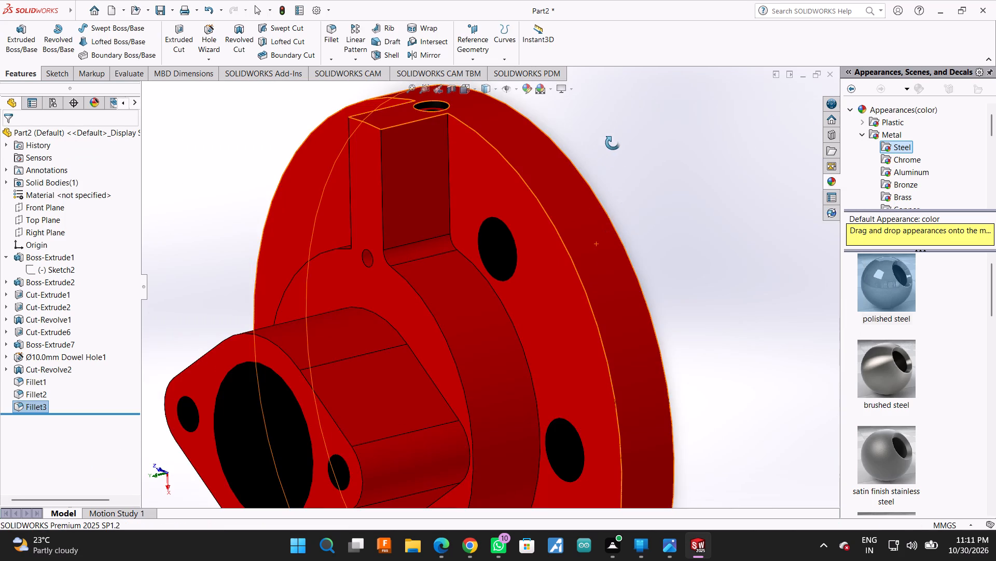
left_click_drag(610, 133, 708, 188)
scroll(276, 279, "down", 1)
key("Escape")
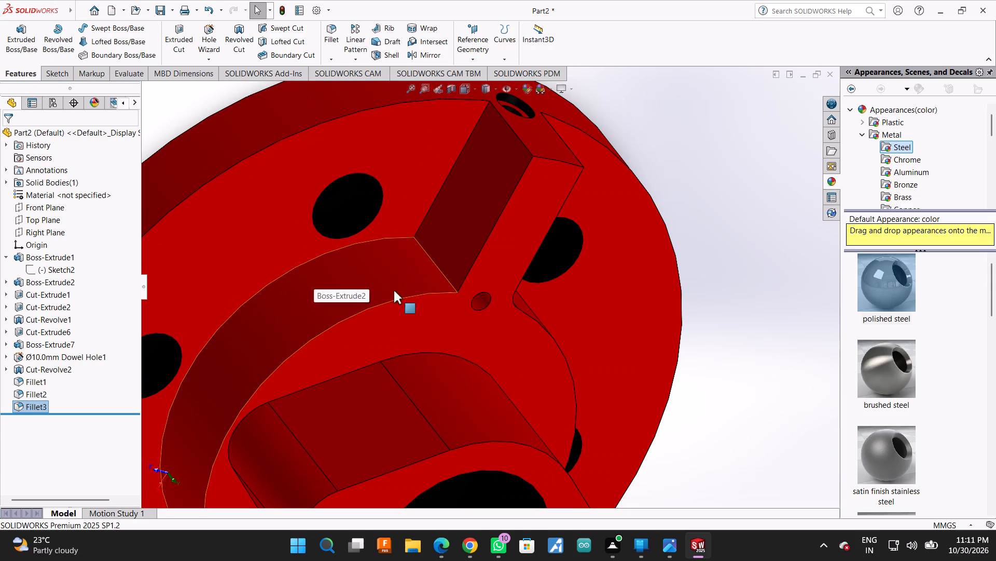
left_click(435, 263)
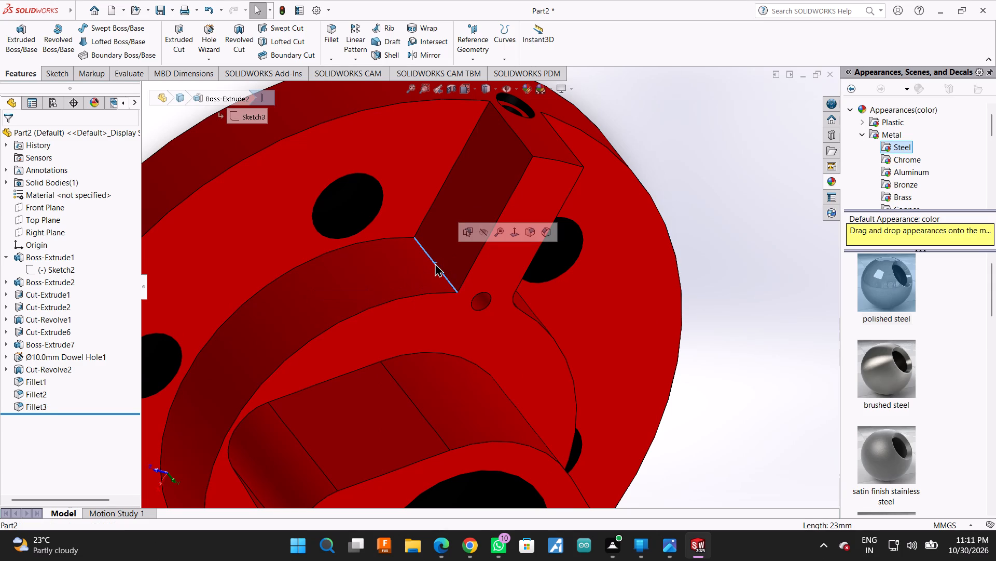
key("Escape")
left_click(328, 25)
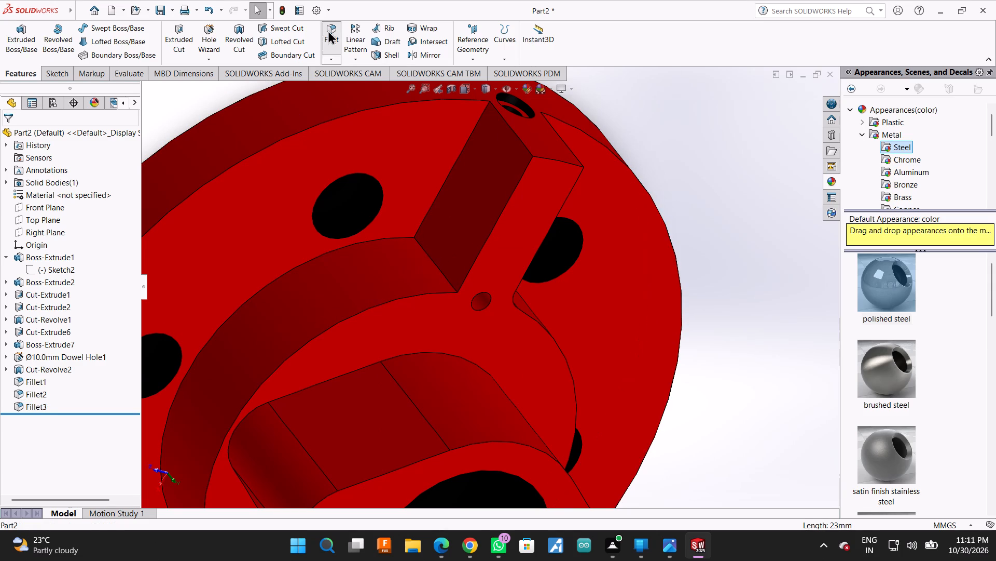
left_click(429, 259)
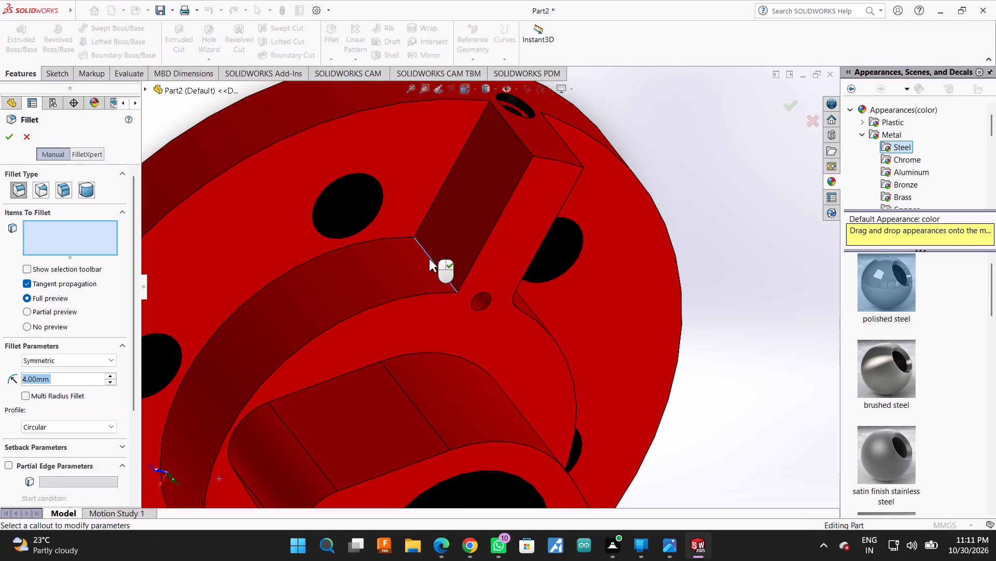
left_click(13, 136)
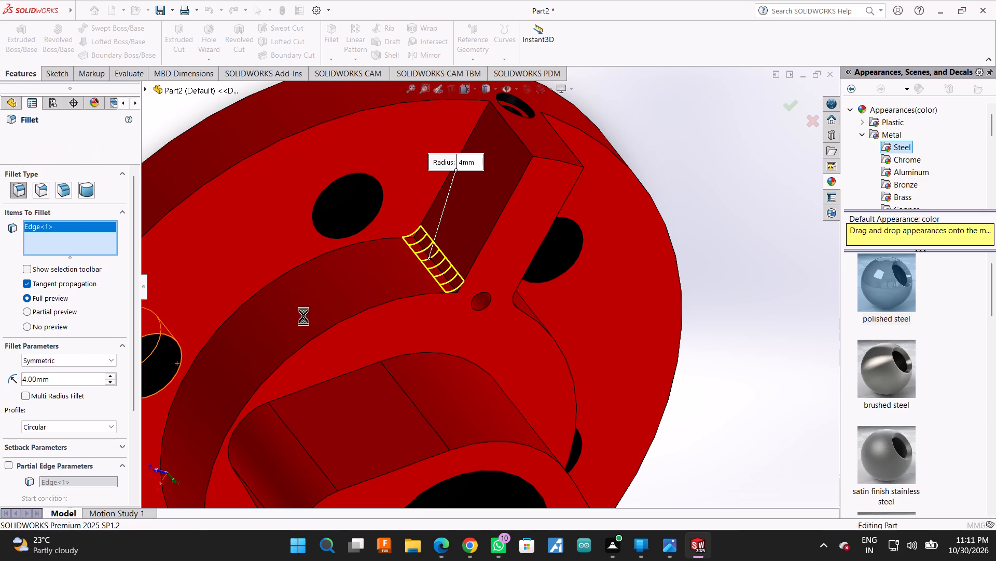
Examine the part's interior in isometric orientation using a section view through the Front Plane, and discard the section.
scroll(325, 319, "up", 4)
scroll(460, 311, "up", 2)
left_click_drag(632, 347, 631, 346)
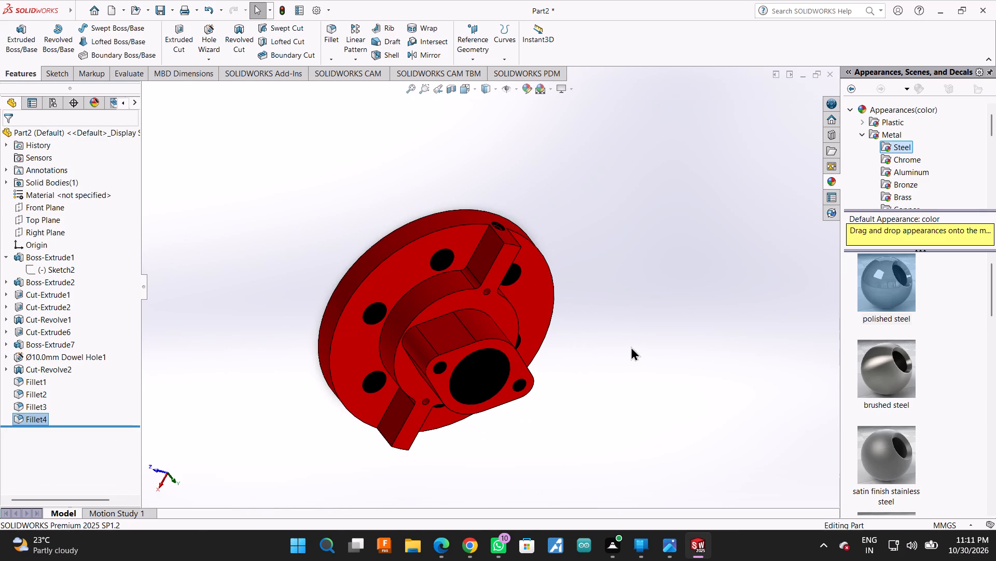
left_click_drag(631, 346, 614, 295)
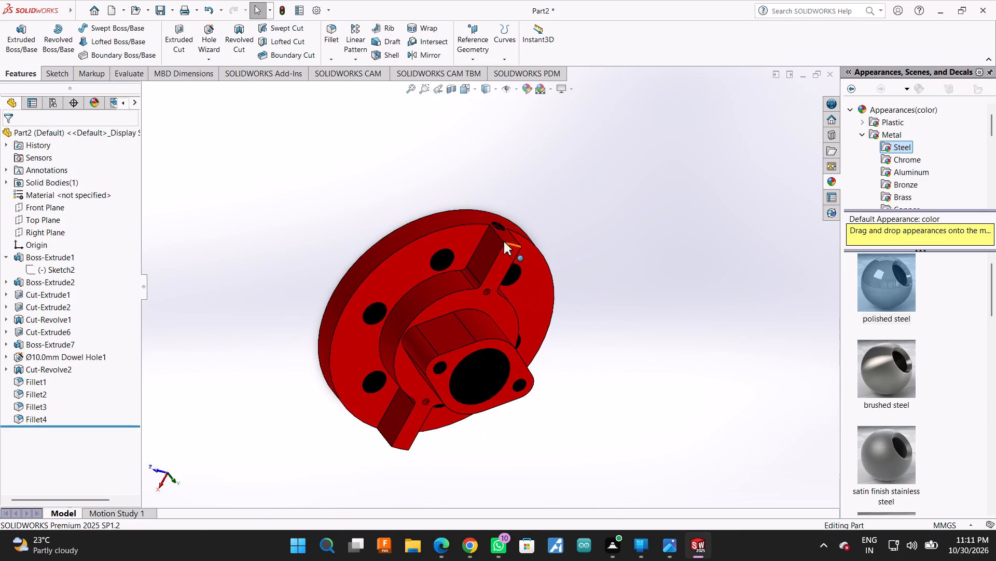
key("space")
left_click(108, 48)
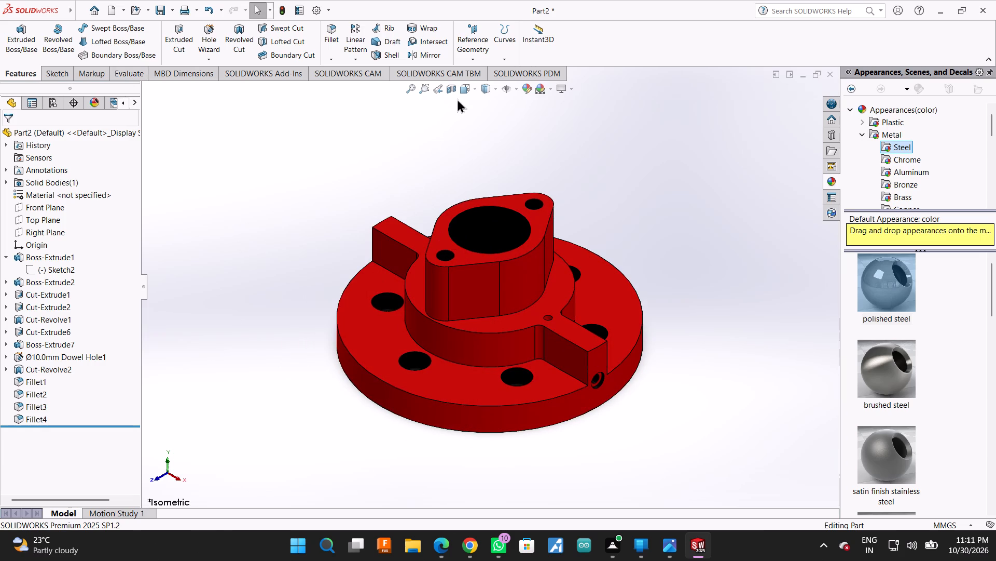
left_click(454, 90)
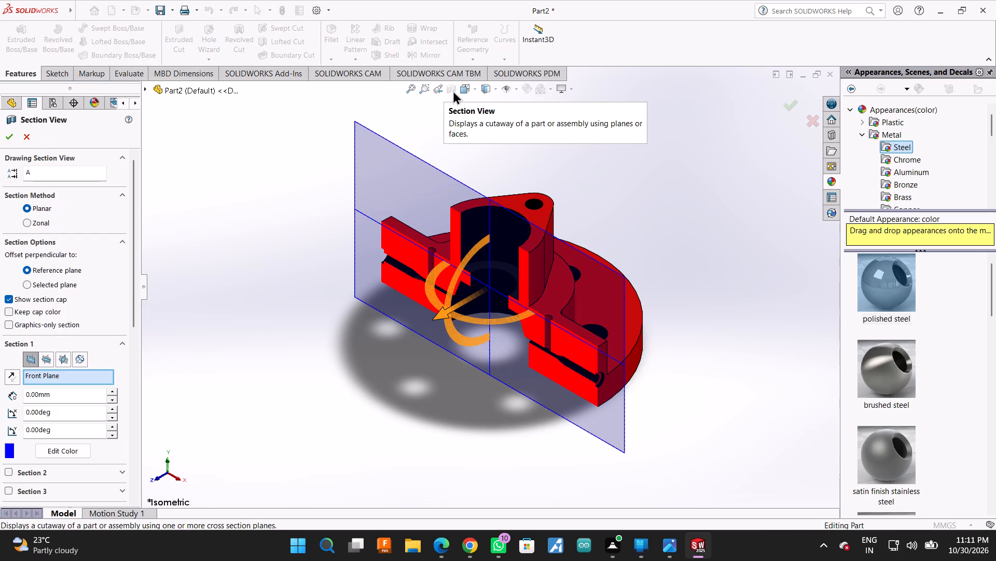
key("Escape")
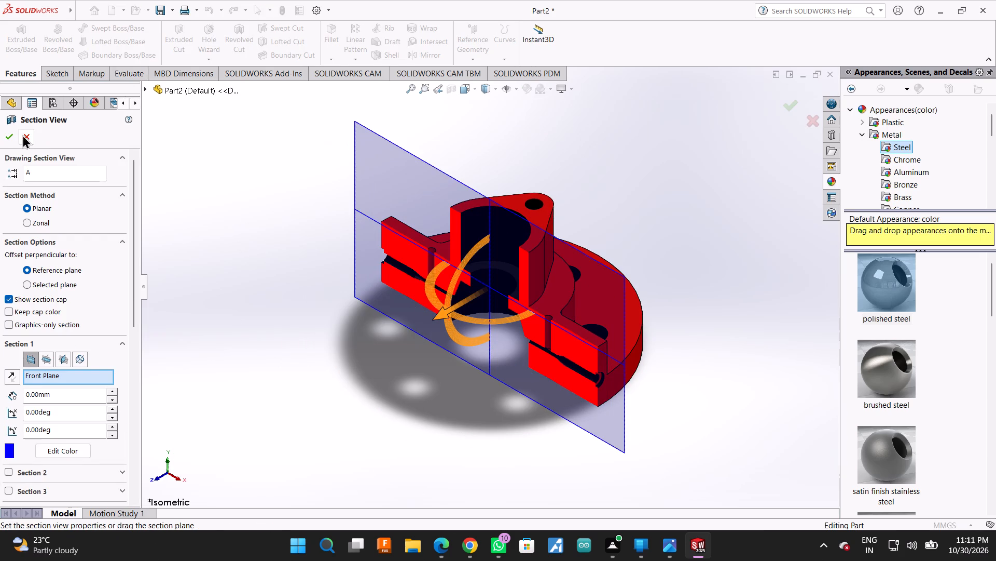
left_click(20, 135)
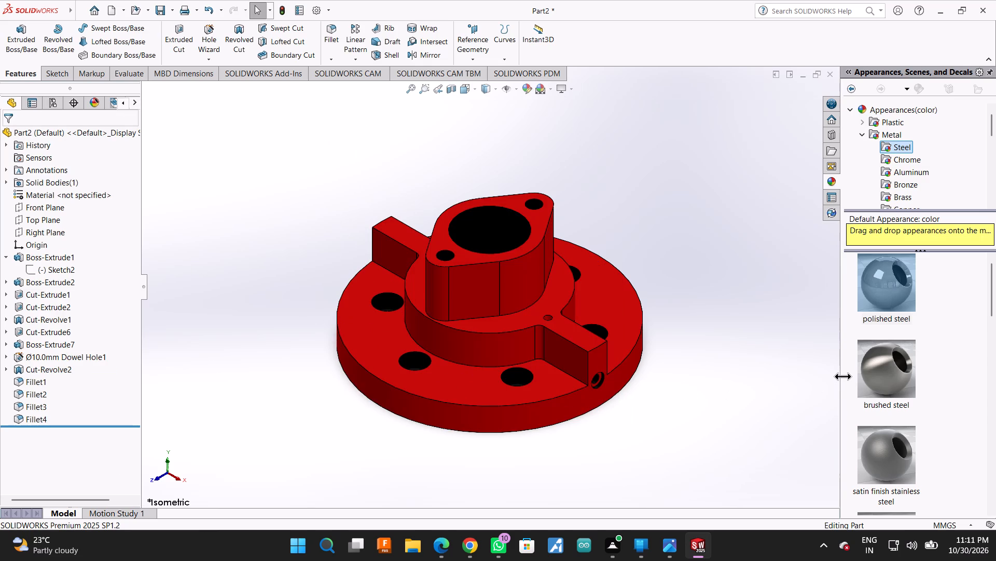
Save the part as Flanged_Valve_Housing in the SYMBIOSIS folder.
left_click_drag(842, 376, 995, 371)
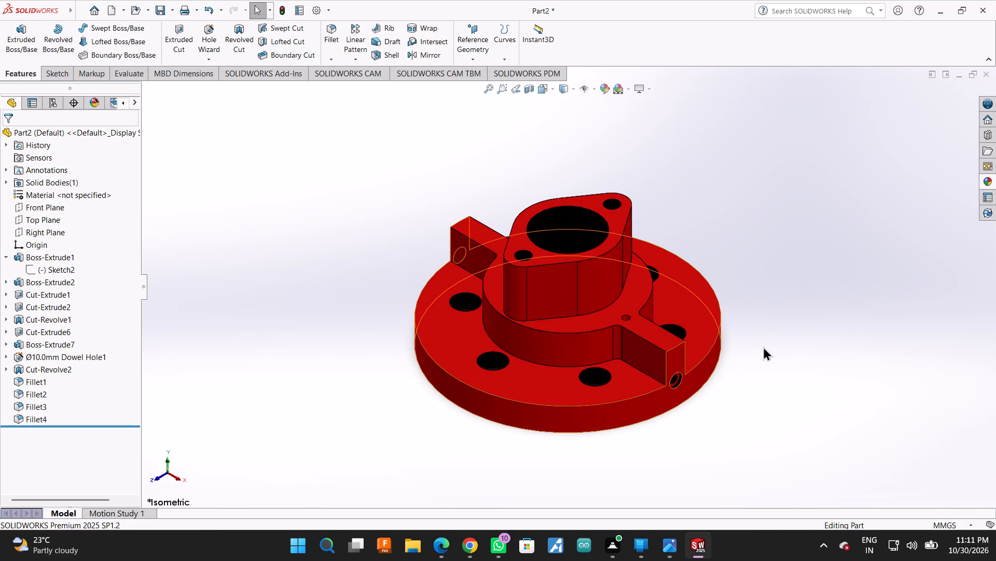
key("ctrl+s")
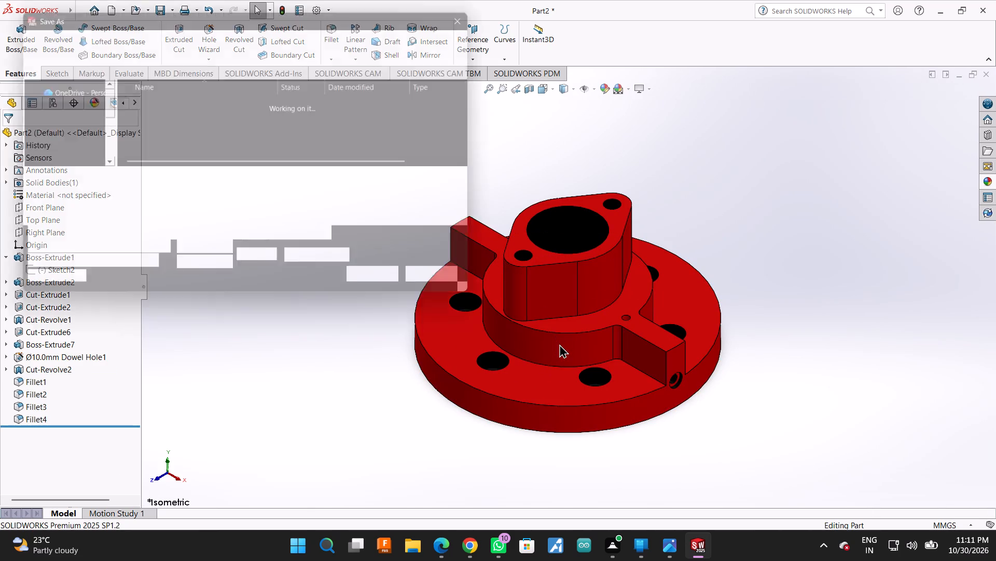
key("ctrl+v")
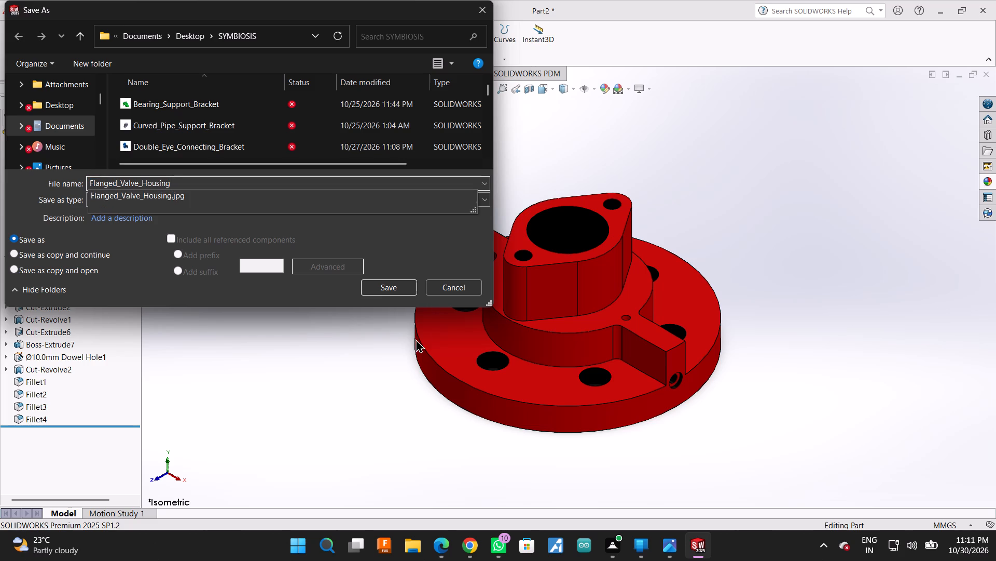
left_click(386, 285)
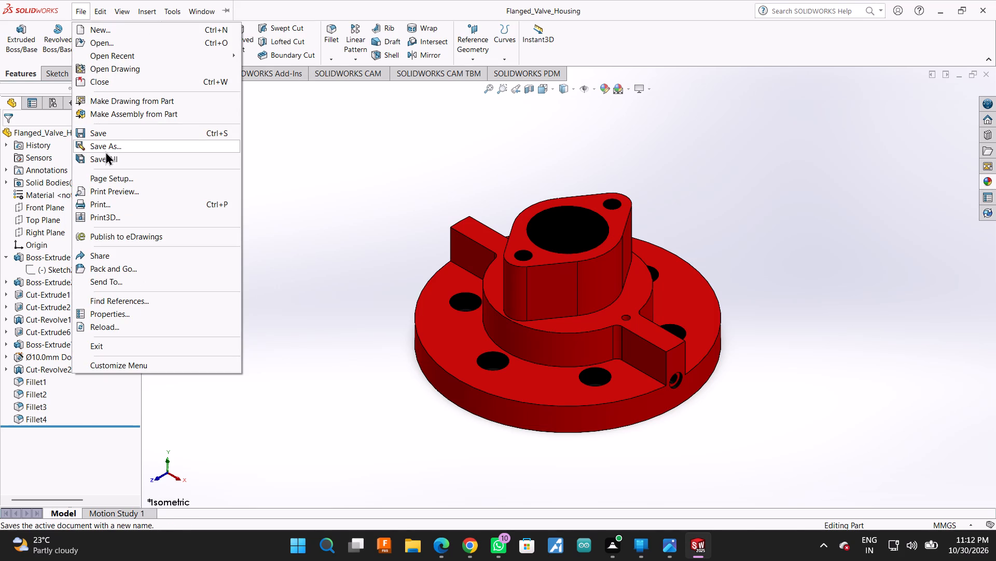
Save a PDF copy of the part as Flanged_Valve_Housing in the SYMBIOSIS folder and dismiss the cloud storage notification.
left_click(105, 151)
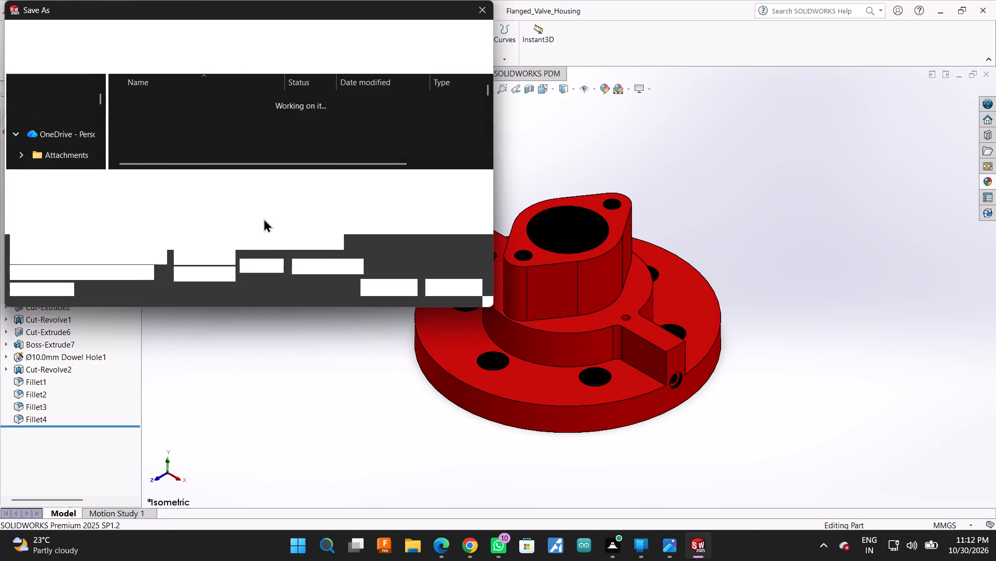
left_click(263, 206)
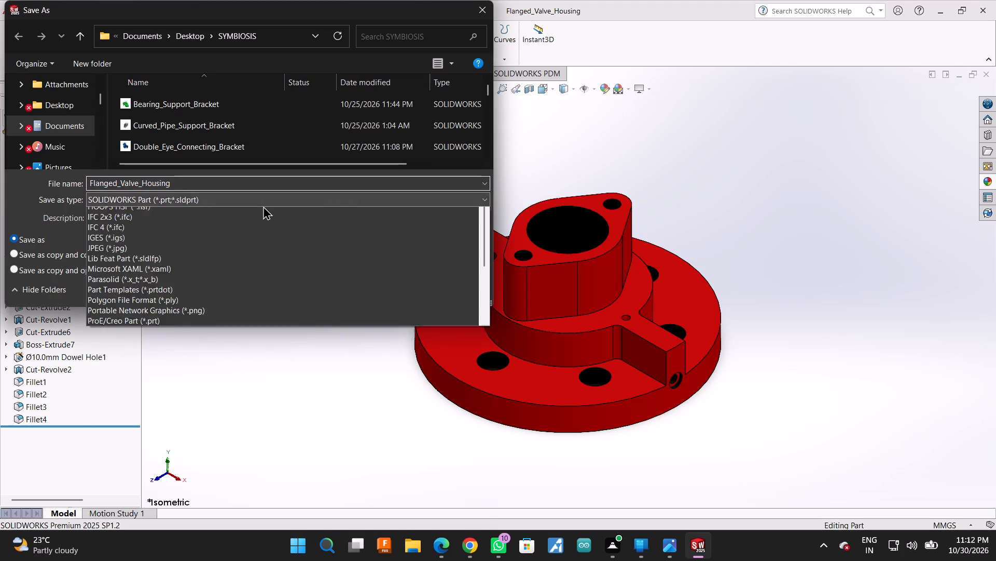
left_click(237, 310)
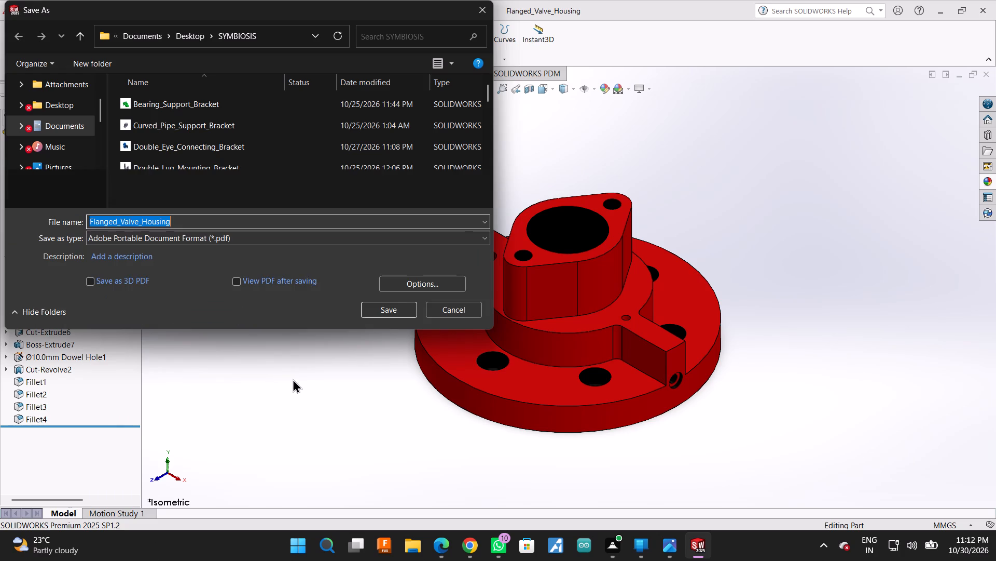
left_click(397, 316)
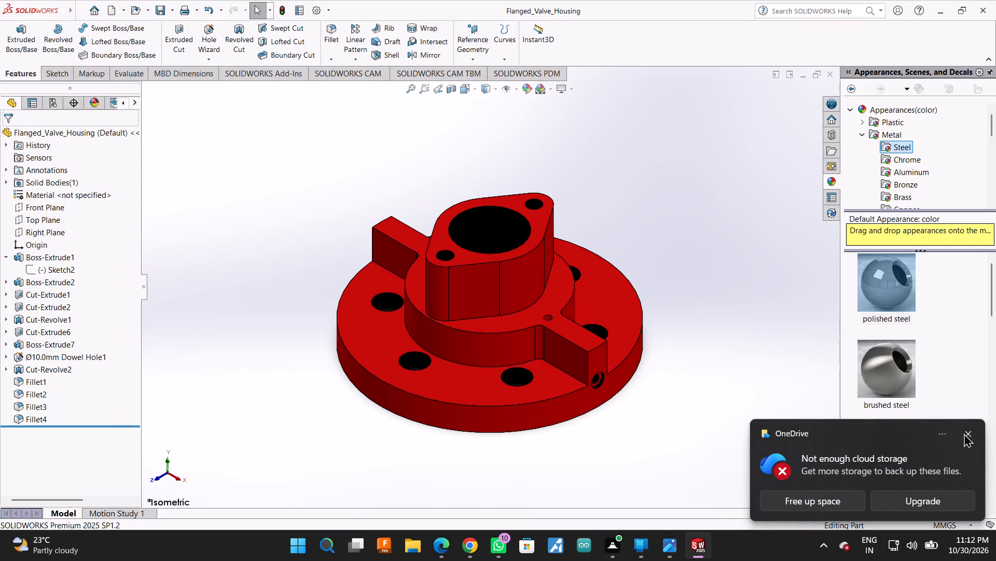
left_click(970, 430)
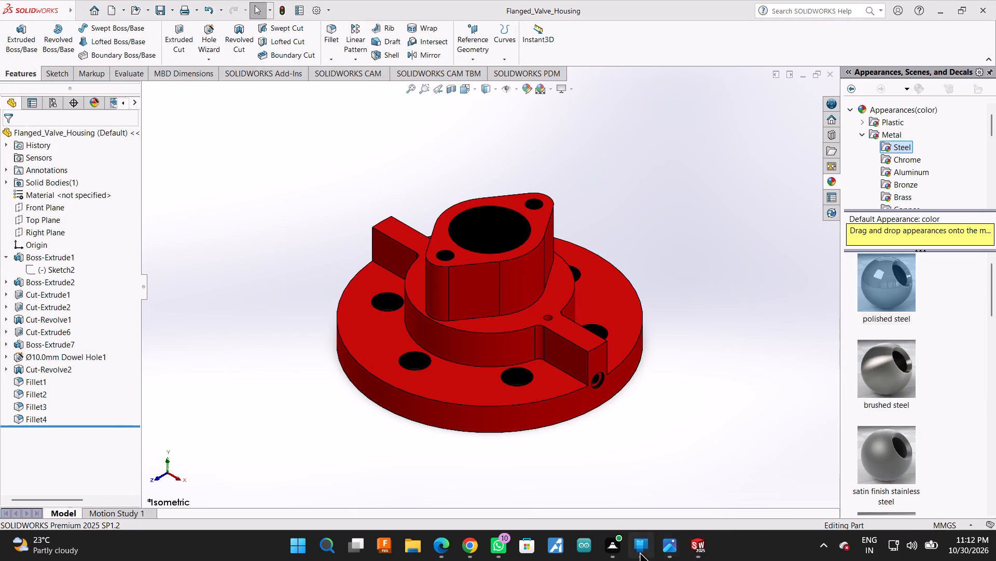